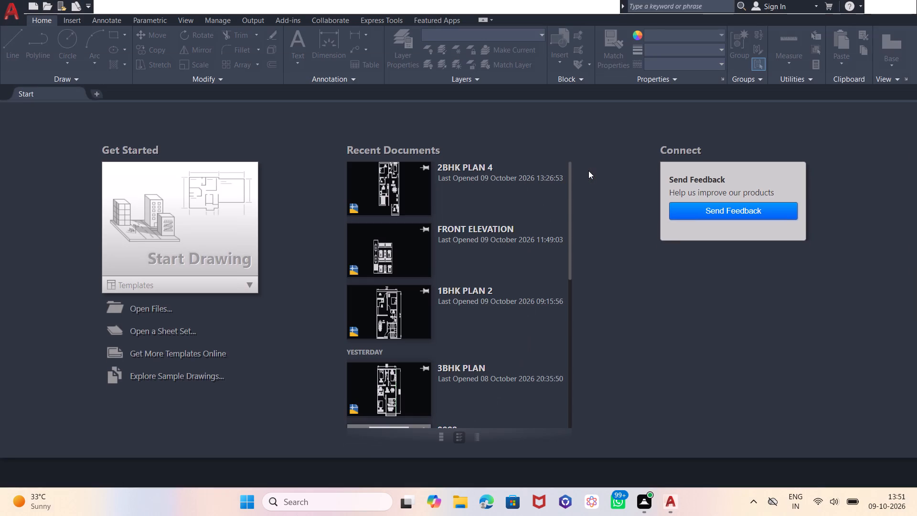
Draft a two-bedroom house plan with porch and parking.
Start a new blank drawing and turn off the grid display.
{"action": "left_click", "coordinate": [230, 180]}
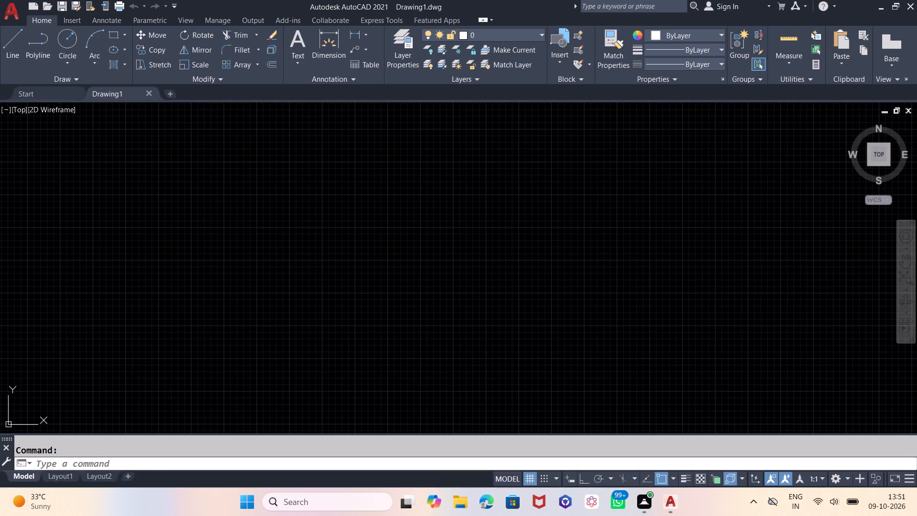
{"action": "key", "text": "F7"}
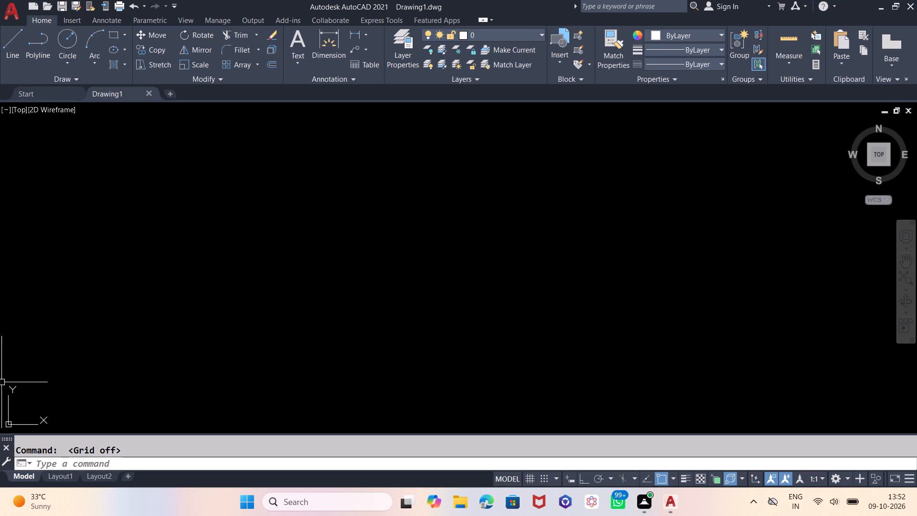
Configure the drawing units to Engineering length with 0'-0.0" precision and an insertion scale in inches.
{"action": "type", "text": "UN"}
{"action": "key", "text": "Return"}
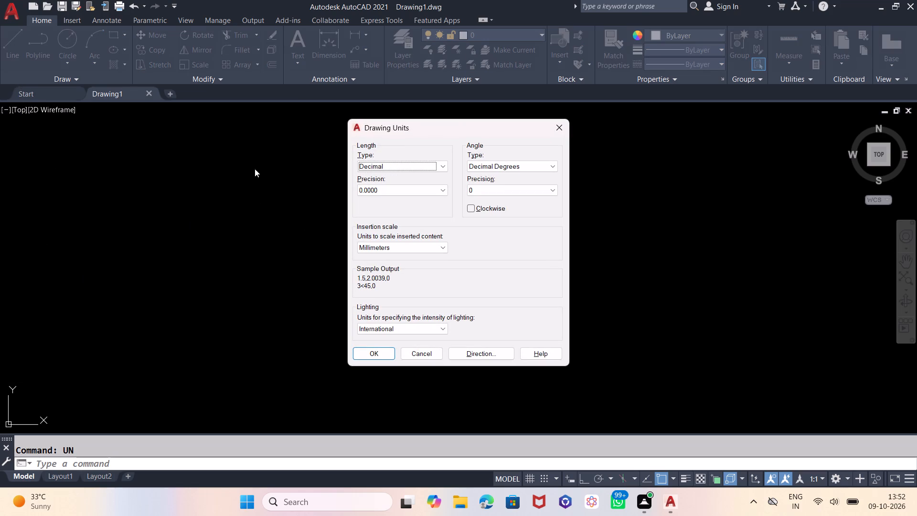
{"action": "left_click", "coordinate": [388, 164]}
{"action": "left_click", "coordinate": [395, 189]}
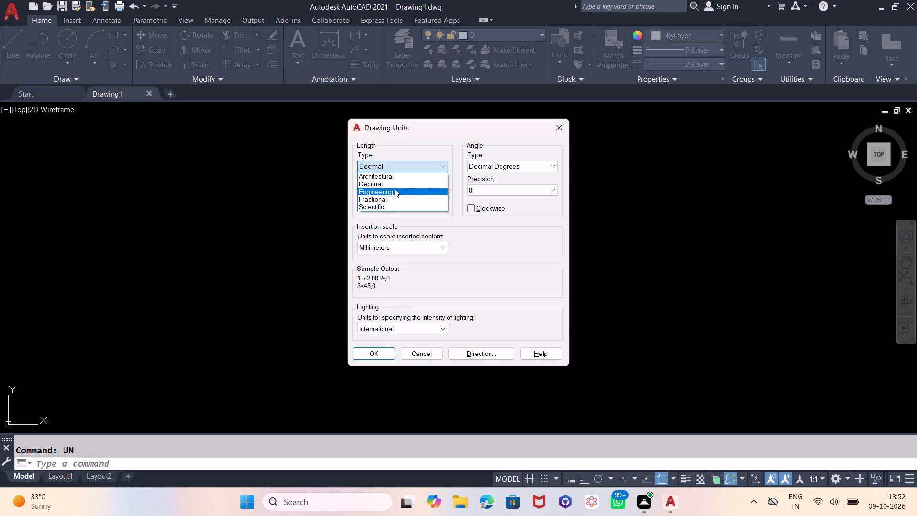
{"action": "left_click", "coordinate": [395, 189]}
{"action": "left_click", "coordinate": [397, 205]}
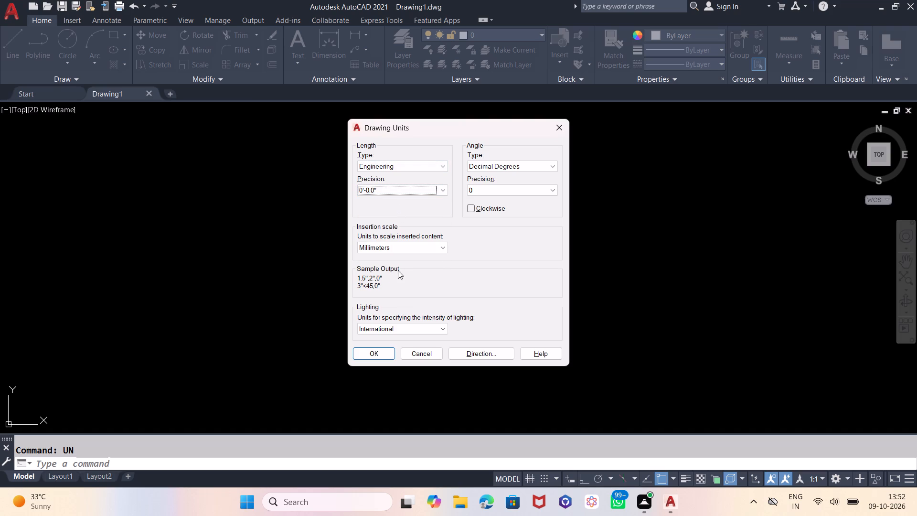
{"action": "left_click", "coordinate": [395, 250]}
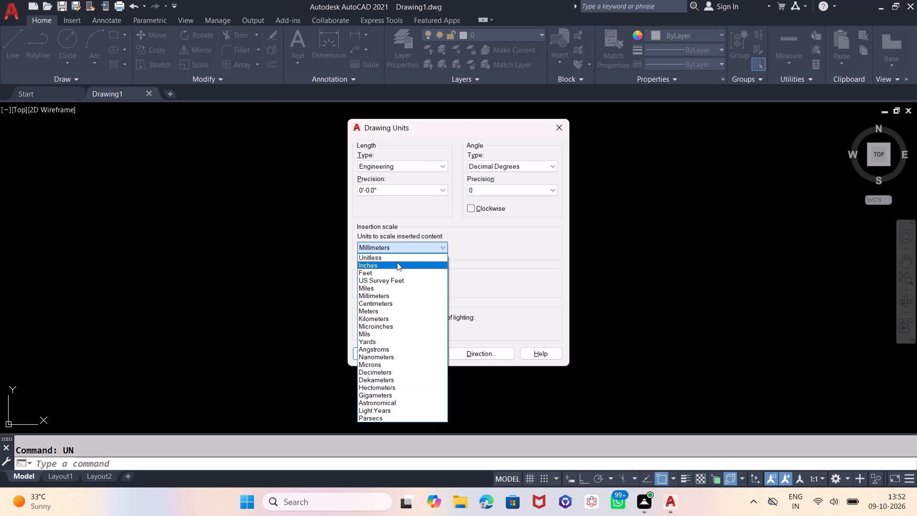
{"action": "left_click", "coordinate": [397, 262]}
{"action": "left_click", "coordinate": [358, 350]}
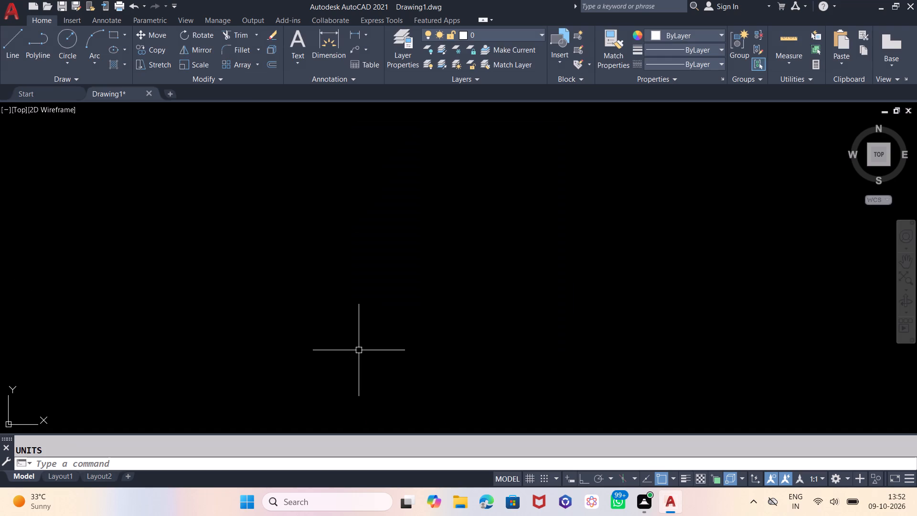
Set the model space limits from the default origin to an upper right corner of 60',60' and zoom to extents.
{"action": "type", "text": "LIMITS"}
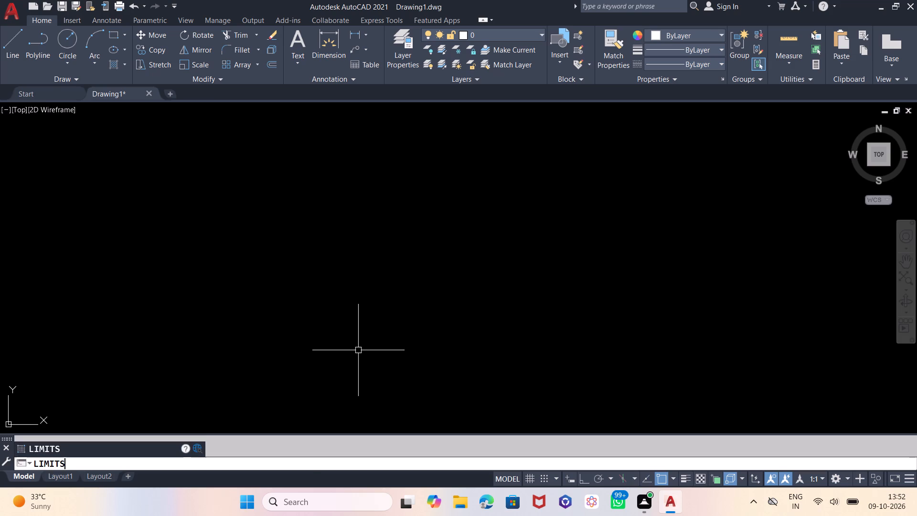
{"action": "key", "text": "Return"}
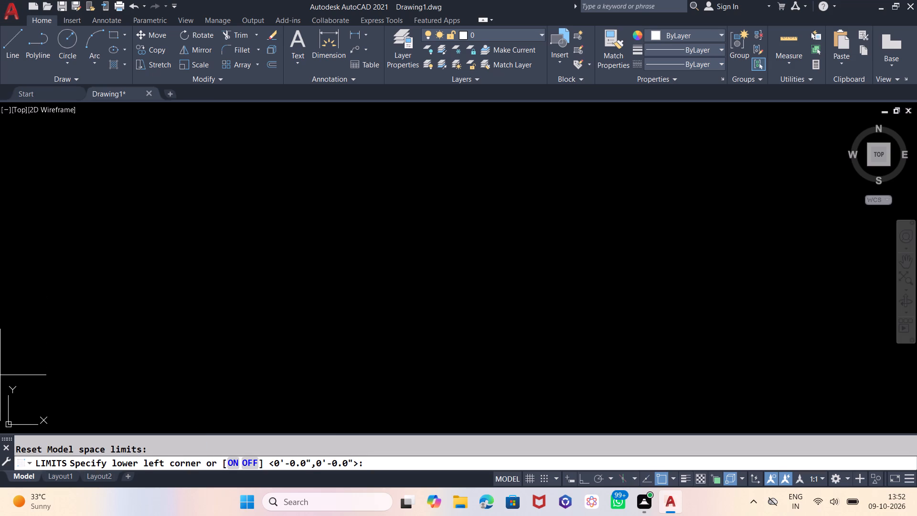
{"action": "key", "text": "Return"}
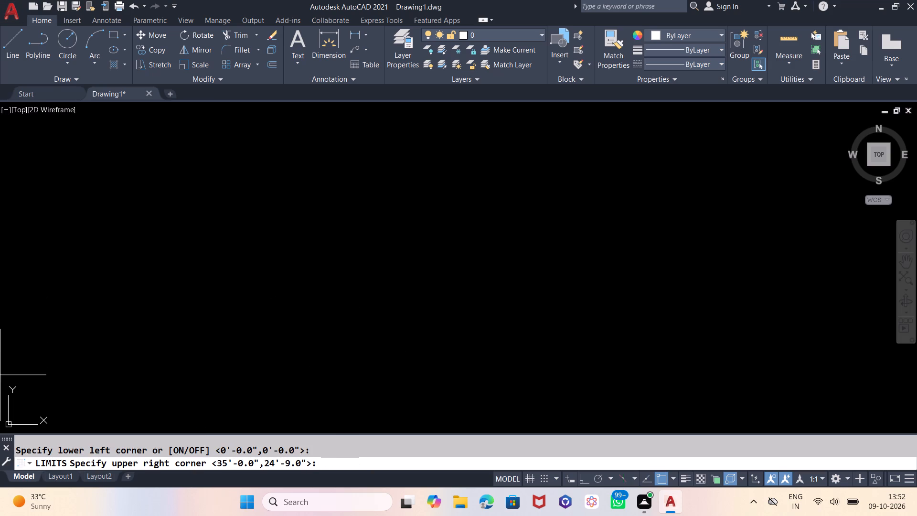
{"action": "type", "text": "60'"}
{"action": "type", "text": ",6"}
{"action": "key", "text": "0"}
{"action": "key", "text": "apostrophe"}
{"action": "key", "text": "Return"}
{"action": "key", "text": "z"}
{"action": "key", "text": "Return"}
{"action": "key", "text": "e"}
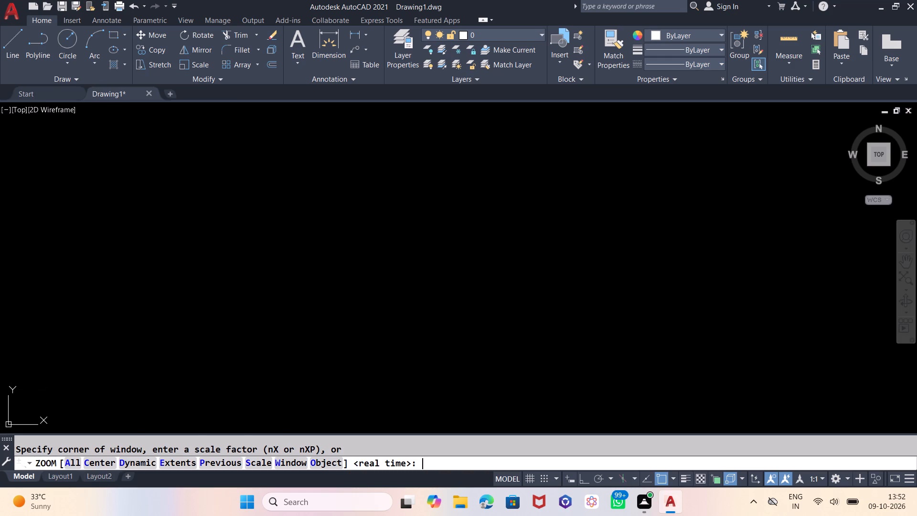
{"action": "key", "text": "Return"}
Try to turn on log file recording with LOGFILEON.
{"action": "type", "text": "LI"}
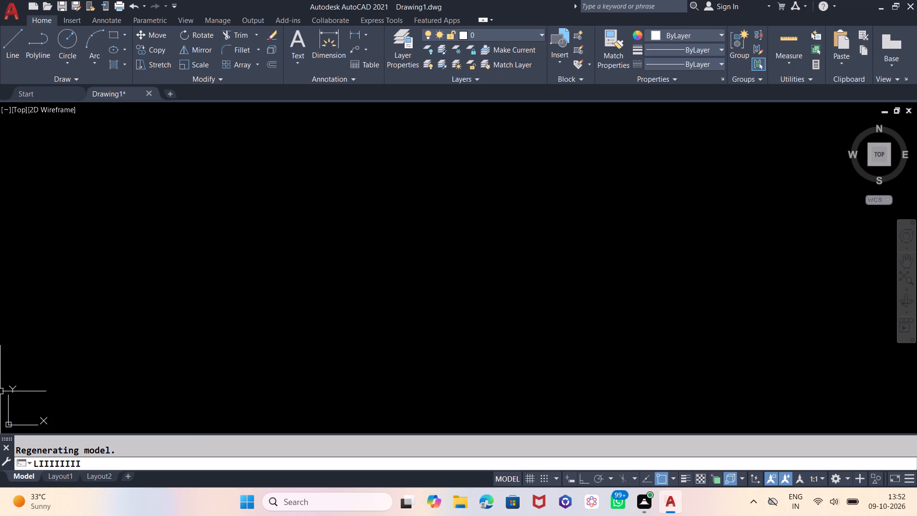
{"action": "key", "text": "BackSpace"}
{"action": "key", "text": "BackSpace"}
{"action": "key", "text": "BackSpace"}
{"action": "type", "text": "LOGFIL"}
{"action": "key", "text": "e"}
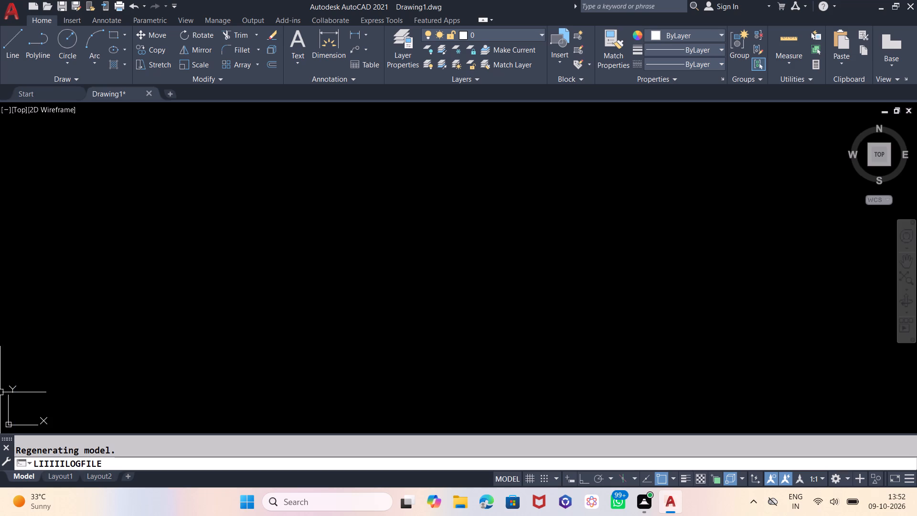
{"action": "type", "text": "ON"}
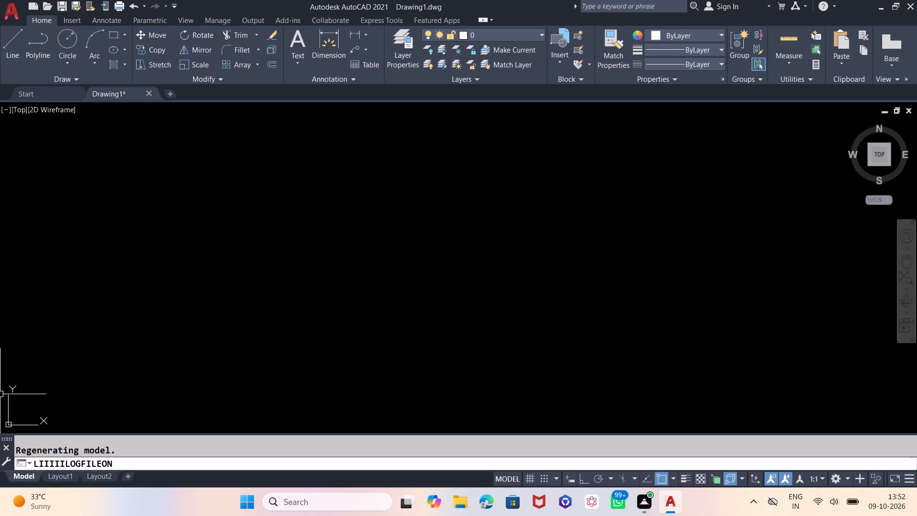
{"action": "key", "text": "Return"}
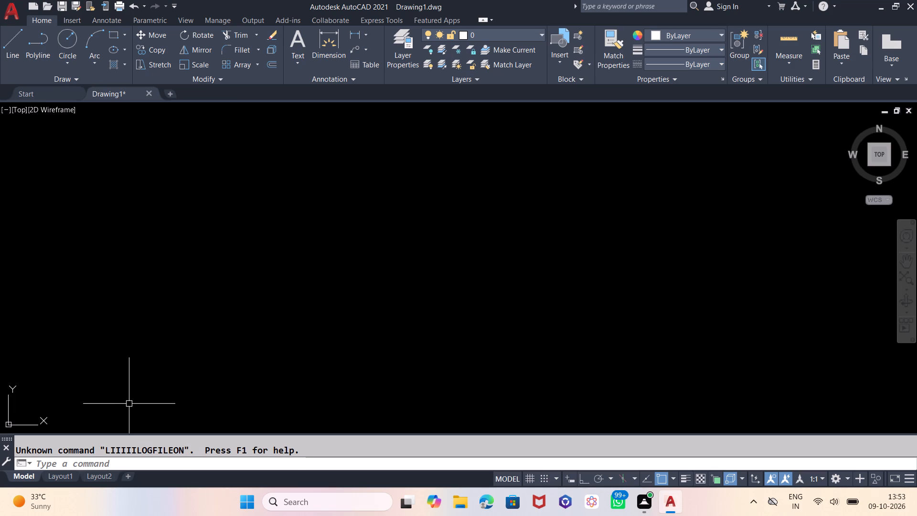
Turn on log file recording with LOGFILEON.
{"action": "type", "text": "LOGFIL"}
{"action": "key", "text": "e"}
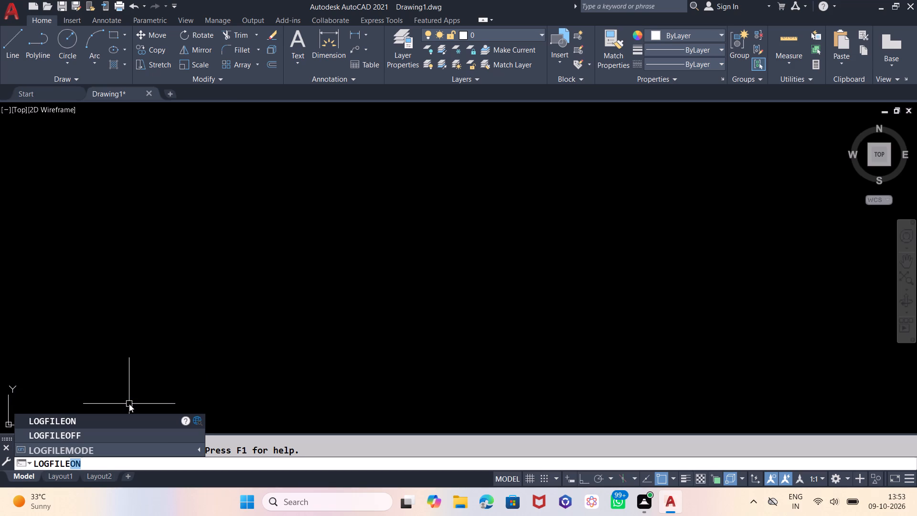
{"action": "type", "text": "ON"}
{"action": "key", "text": "Return"}
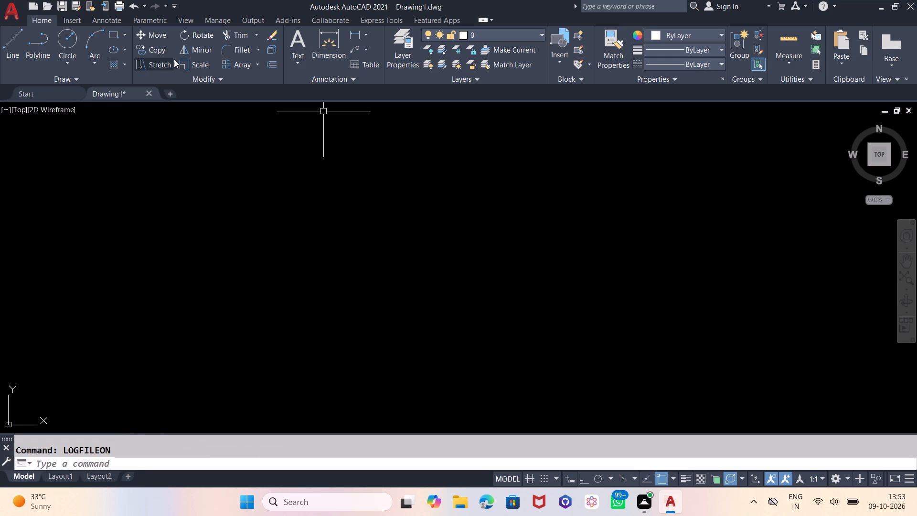
Draw a 56' vertical line downward from a free point in the upper middle of the drawing, with Ortho on.
{"action": "left_click", "coordinate": [13, 46]}
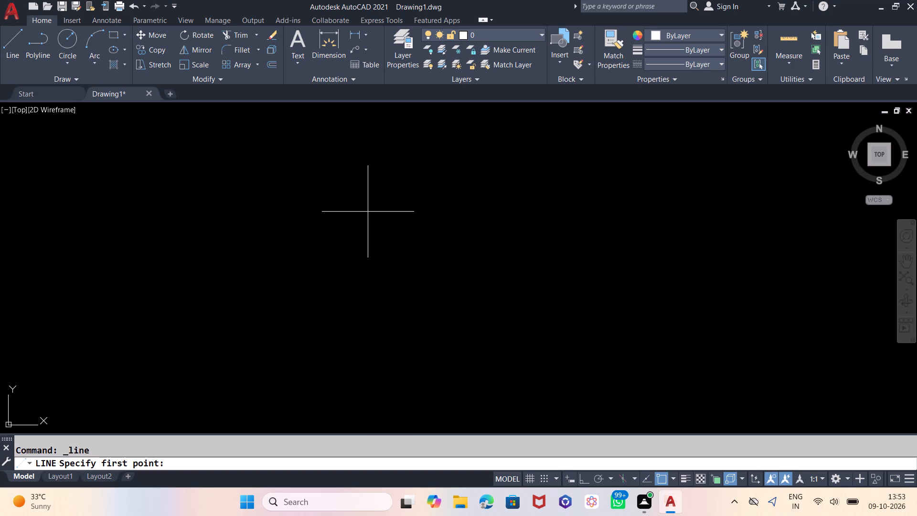
{"action": "left_click", "coordinate": [363, 150]}
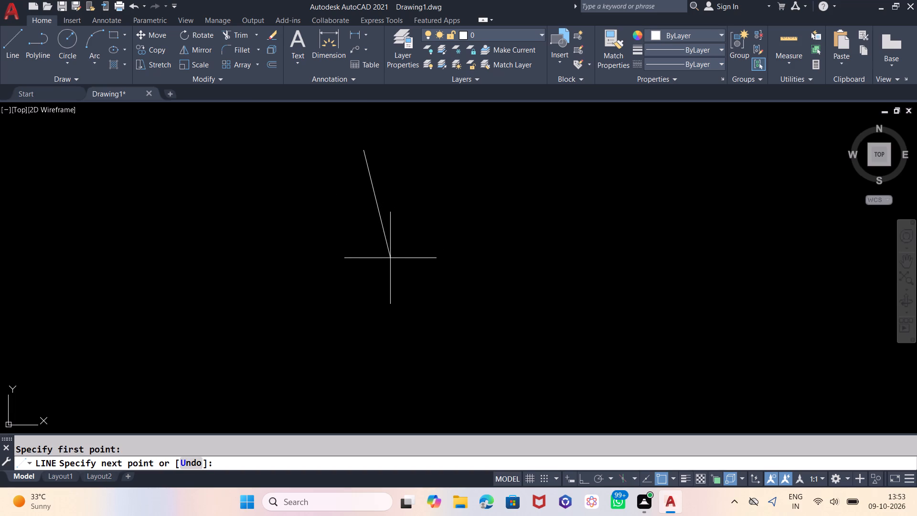
{"action": "key", "text": "F8"}
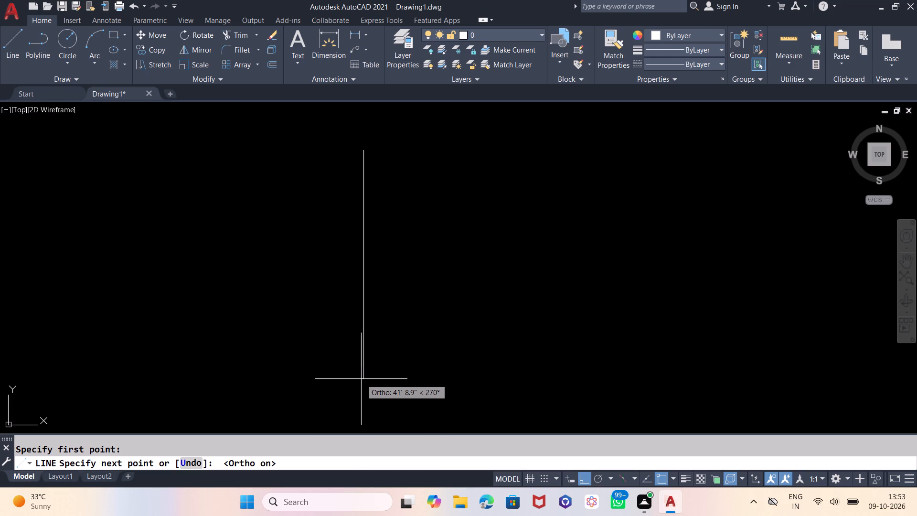
{"action": "type", "text": "56"}
{"action": "key", "text": "apostrophe"}
{"action": "key", "text": "Return"}
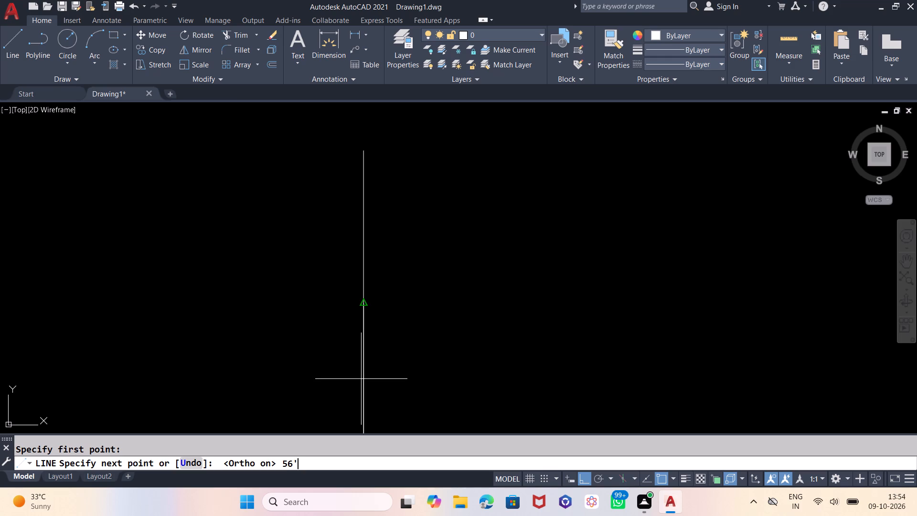
{"action": "scroll", "coordinate": [400, 323], "scroll_direction": "down", "scroll_amount": 1}
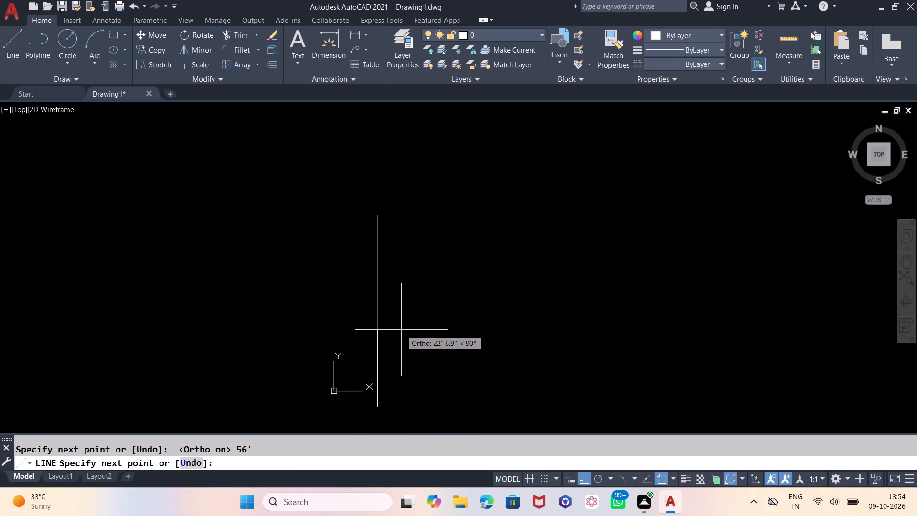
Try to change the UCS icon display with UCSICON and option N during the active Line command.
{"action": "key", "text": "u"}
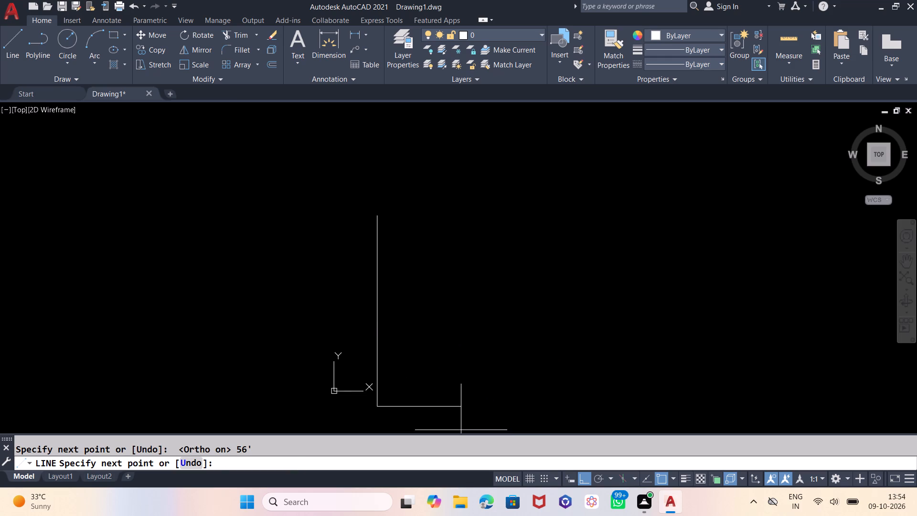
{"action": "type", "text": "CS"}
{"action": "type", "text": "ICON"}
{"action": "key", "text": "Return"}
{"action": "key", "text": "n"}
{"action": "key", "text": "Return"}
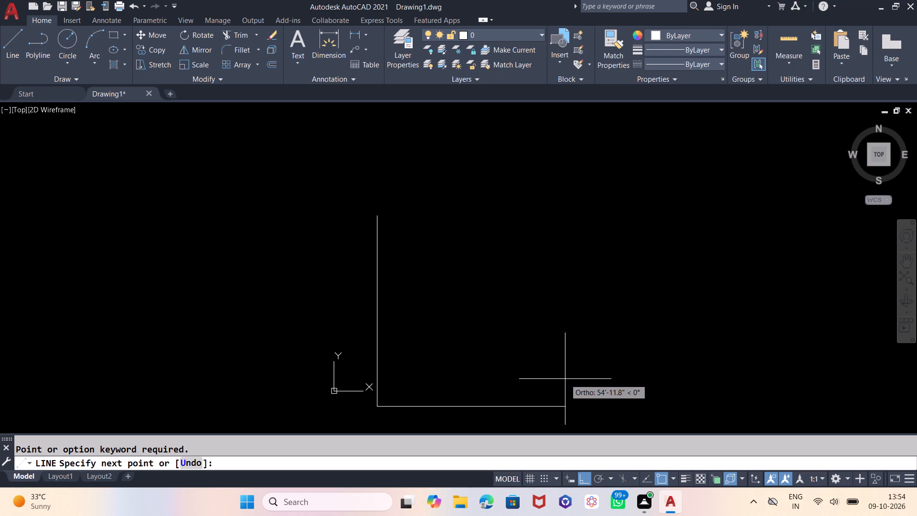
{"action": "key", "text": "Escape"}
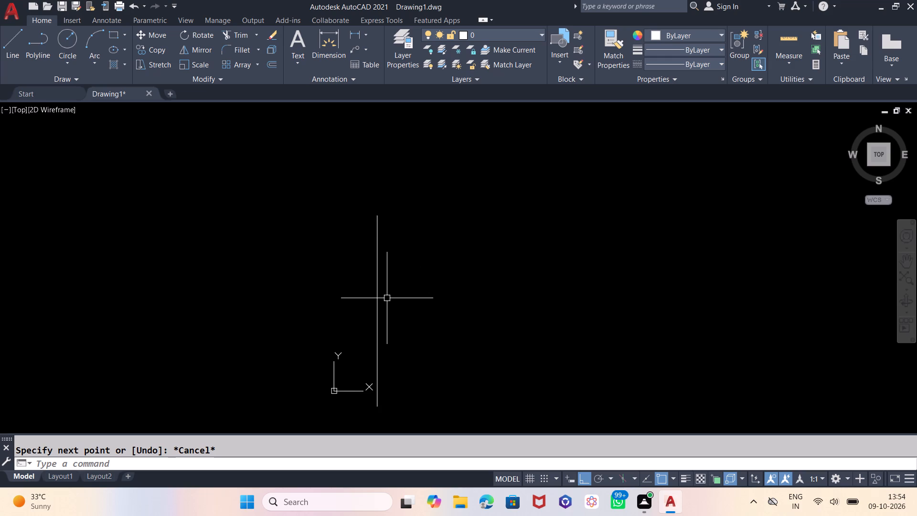
Draw a 4'6" horizontal line to the right from the lower end of the 56' vertical line.
{"action": "key", "text": "l"}
{"action": "key", "text": "Return"}
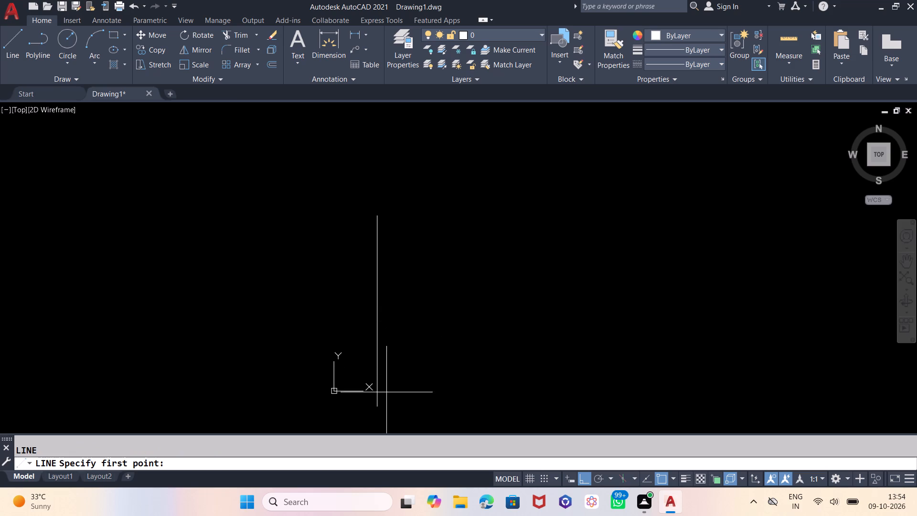
{"action": "left_click", "coordinate": [380, 406]}
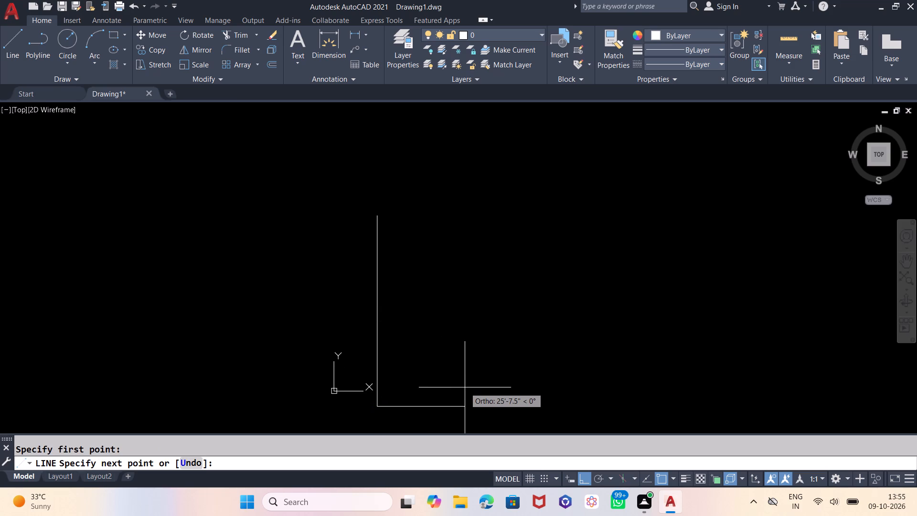
{"action": "key", "text": "4"}
{"action": "key", "text": "6"}
{"action": "key", "text": "BackSpace"}
{"action": "type", "text": "'6"}
{"action": "key", "text": "shift+quotedbl"}
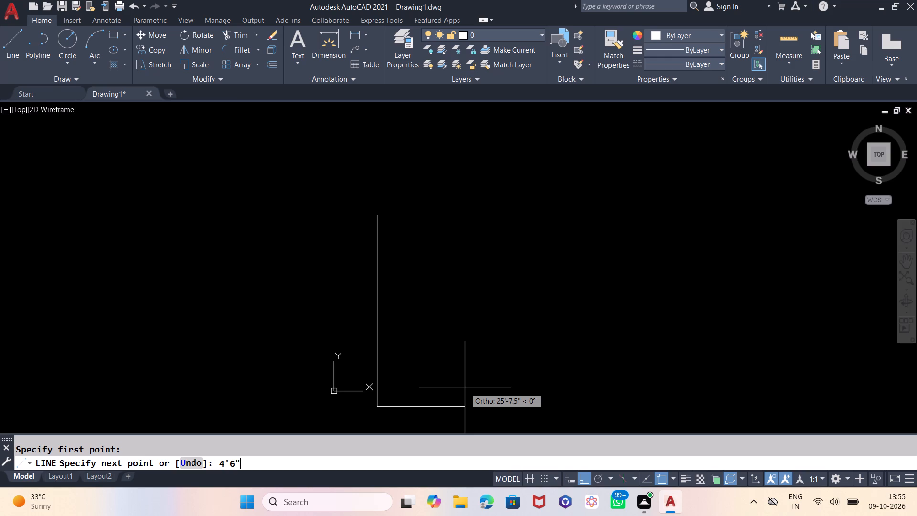
{"action": "key", "text": "Return"}
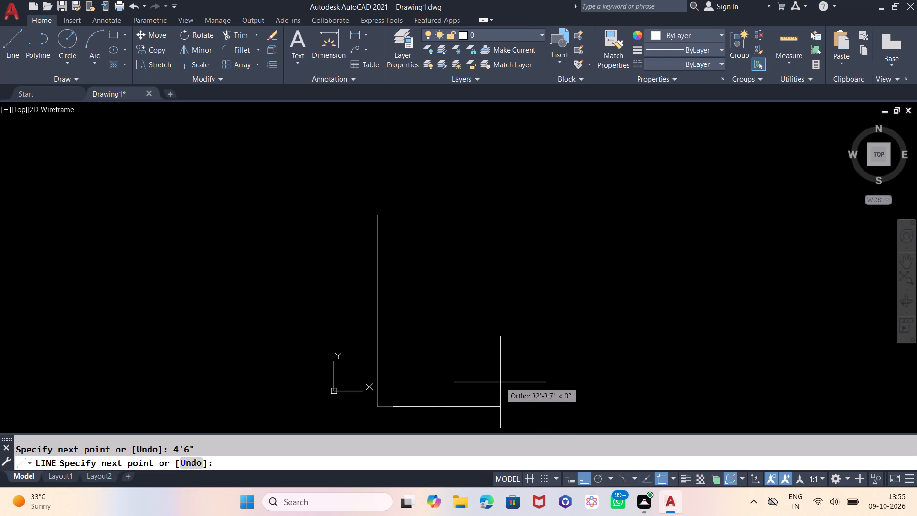
Continue the bottom edge to the right with two more line segments of 28'4" and 2'6".
{"action": "key", "text": "2"}
{"action": "key", "text": "8"}
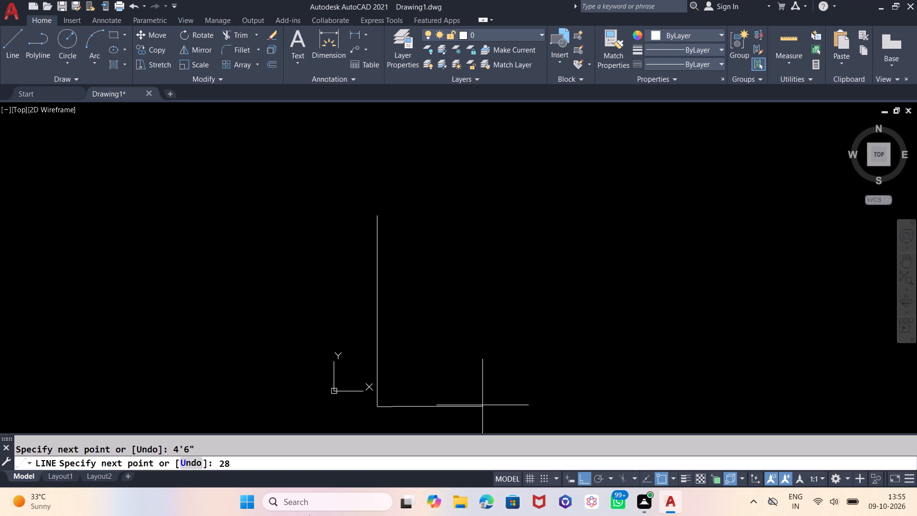
{"action": "key", "text": "apostrophe"}
{"action": "key", "text": "4"}
{"action": "key", "text": "shift+quotedbl"}
{"action": "key", "text": "Return"}
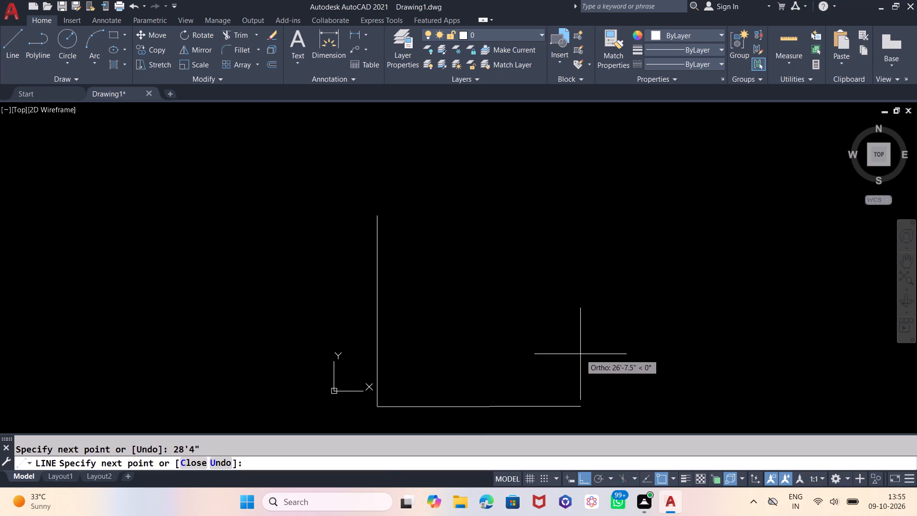
{"action": "key", "text": "2"}
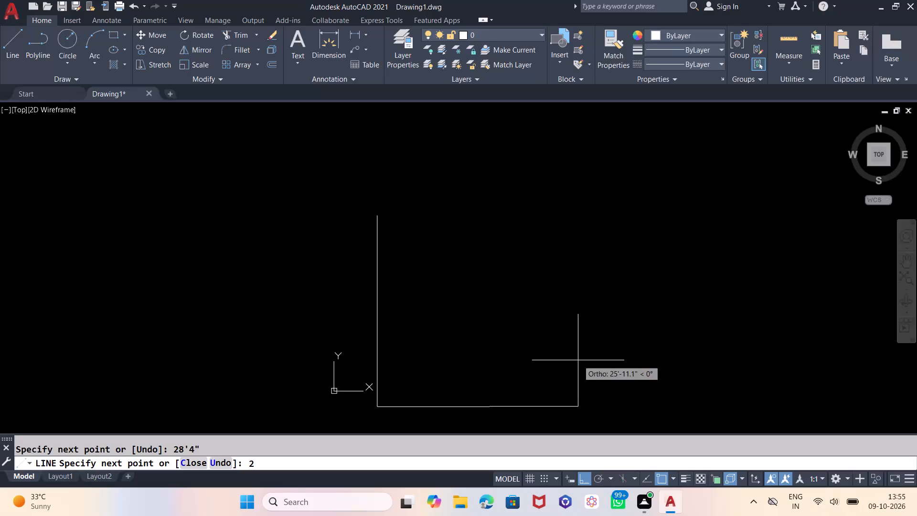
{"action": "type", "text": "'6"}
{"action": "key", "text": "shift+quotedbl"}
{"action": "key", "text": "Return"}
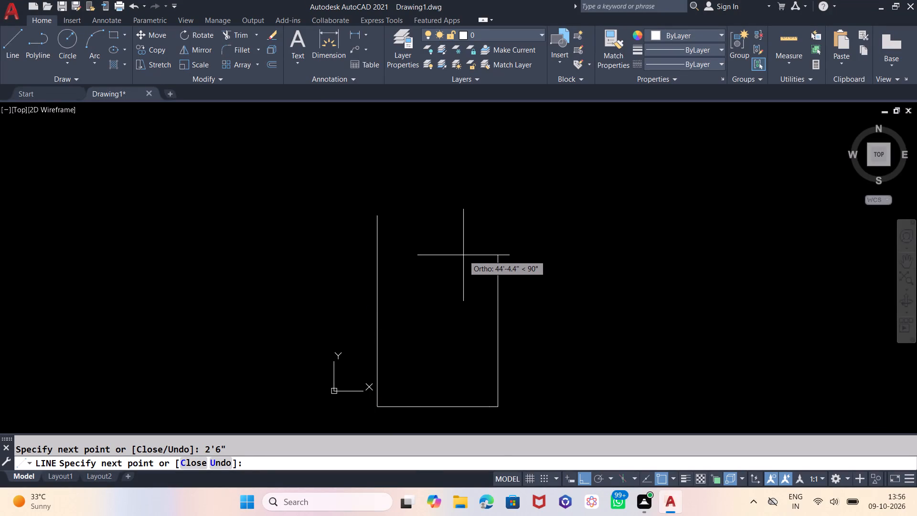
Draw the right edge 56' upward and close the outline with a top line to the first line's upper end.
{"action": "key", "text": "5"}
{"action": "key", "text": "6"}
{"action": "key", "text": "apostrophe"}
{"action": "key", "text": "Return"}
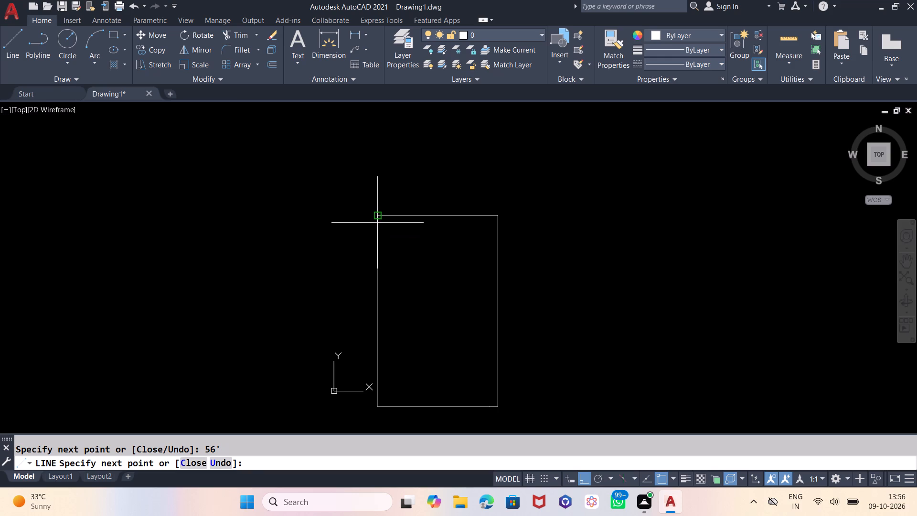
{"action": "left_click", "coordinate": [376, 224]}
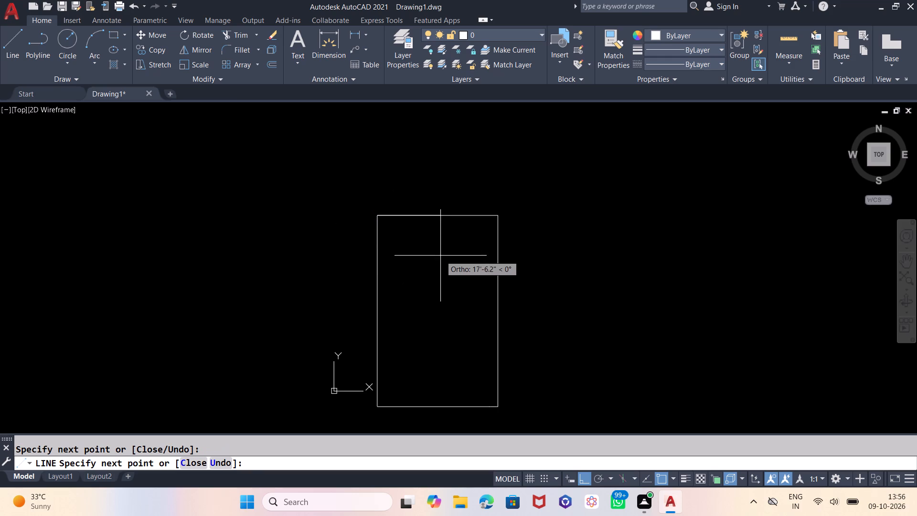
{"action": "key", "text": "Escape"}
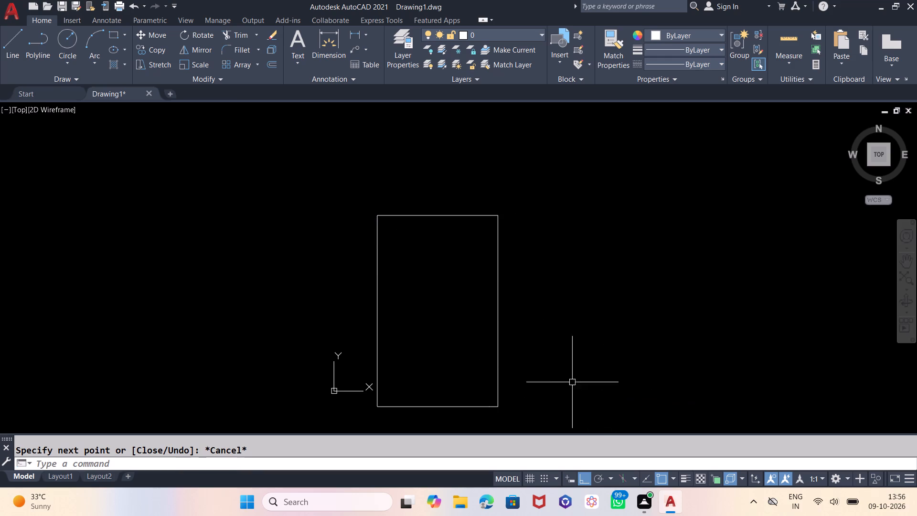
Set the UCS icon to Noorigin with UCSICON.
{"action": "type", "text": "UCSIC"}
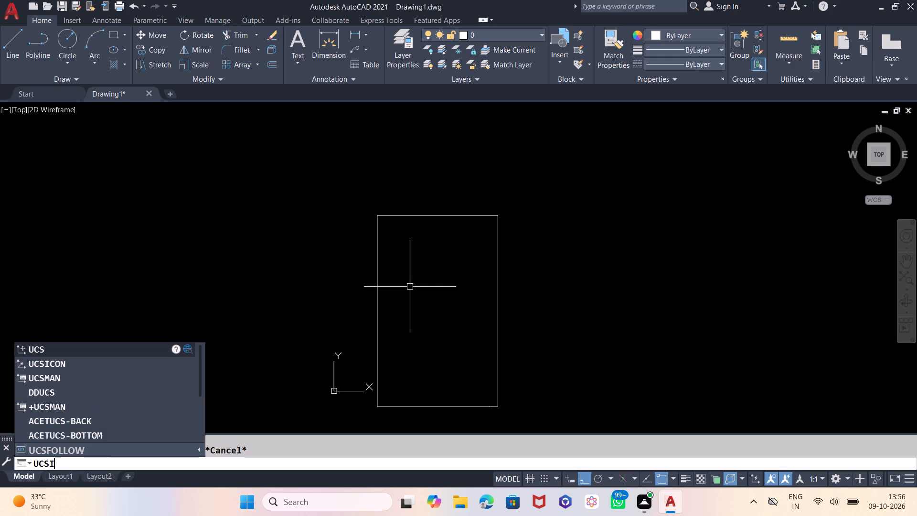
{"action": "type", "text": "ON"}
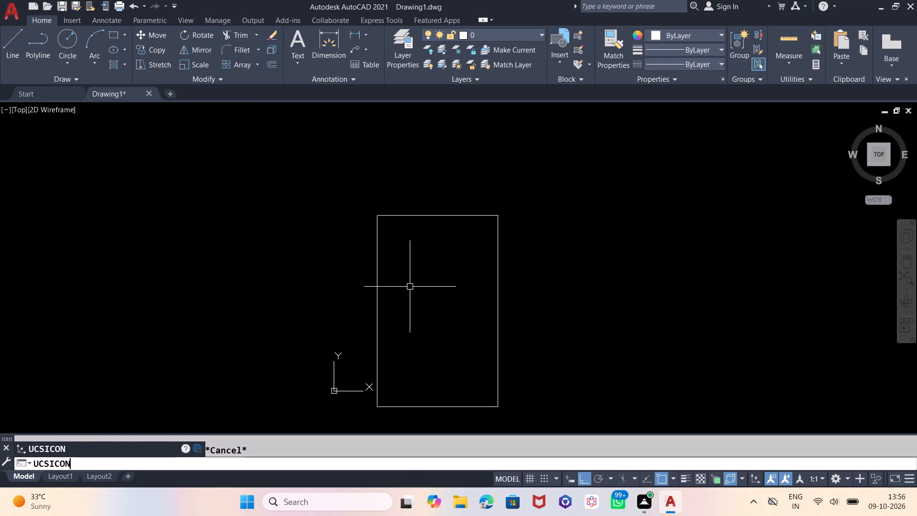
{"action": "key", "text": "Return"}
{"action": "key", "text": "n"}
{"action": "key", "text": "Return"}
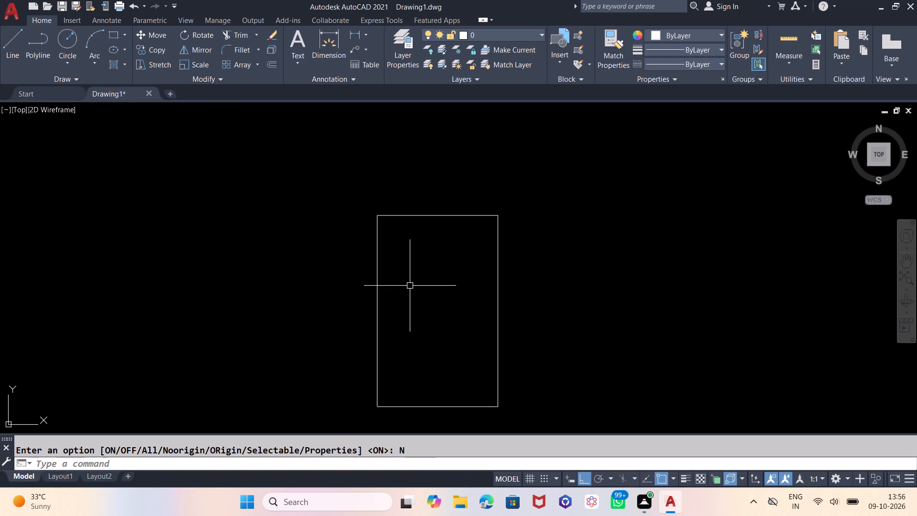
Offset the left and right vertical lines of the outline inward by 6.
{"action": "scroll", "coordinate": [421, 363], "scroll_direction": "up", "scroll_amount": 1}
{"action": "scroll", "coordinate": [423, 311], "scroll_direction": "down", "scroll_amount": 2}
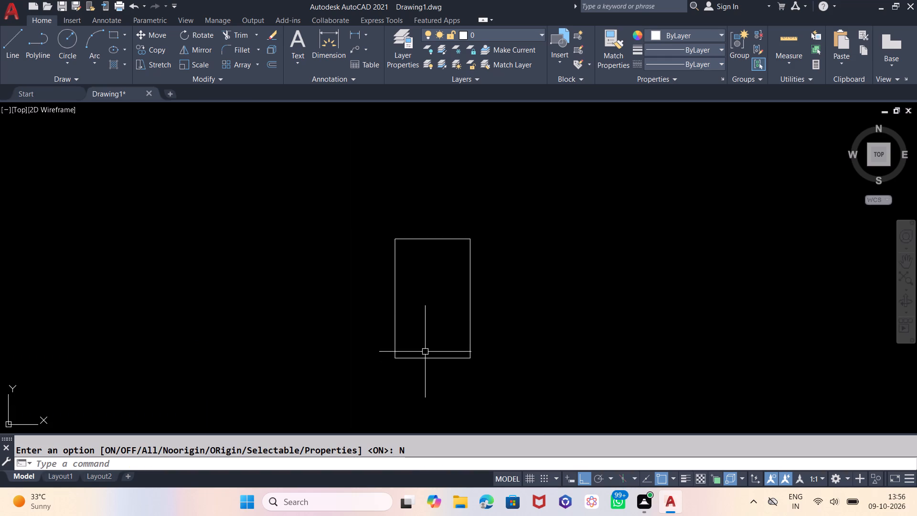
{"action": "scroll", "coordinate": [425, 352], "scroll_direction": "up", "scroll_amount": 1}
{"action": "scroll", "coordinate": [426, 306], "scroll_direction": "up", "scroll_amount": 1}
{"action": "scroll", "coordinate": [429, 316], "scroll_direction": "down", "scroll_amount": 1}
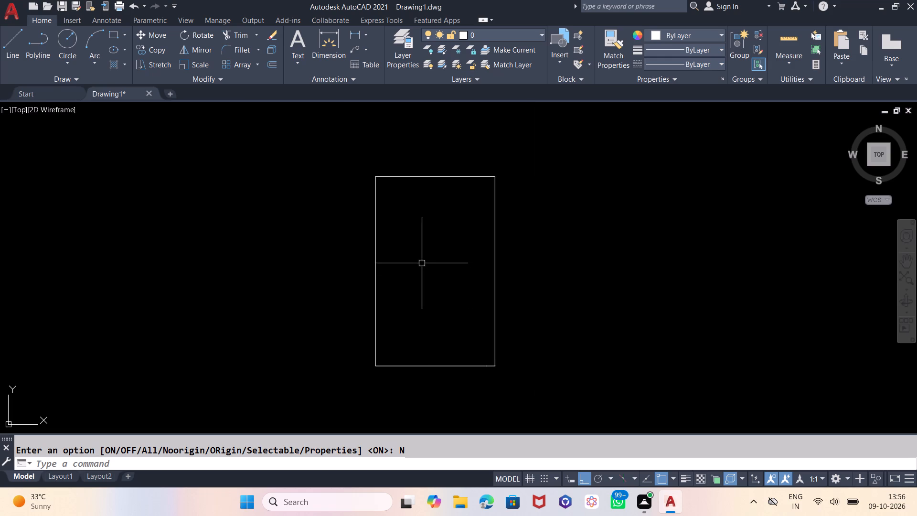
{"action": "scroll", "coordinate": [417, 223], "scroll_direction": "up", "scroll_amount": 1}
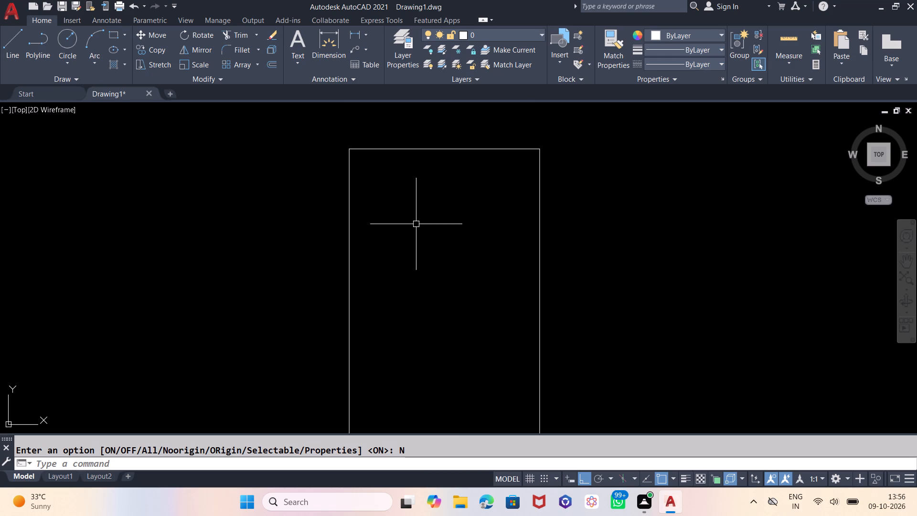
{"action": "key", "text": "o"}
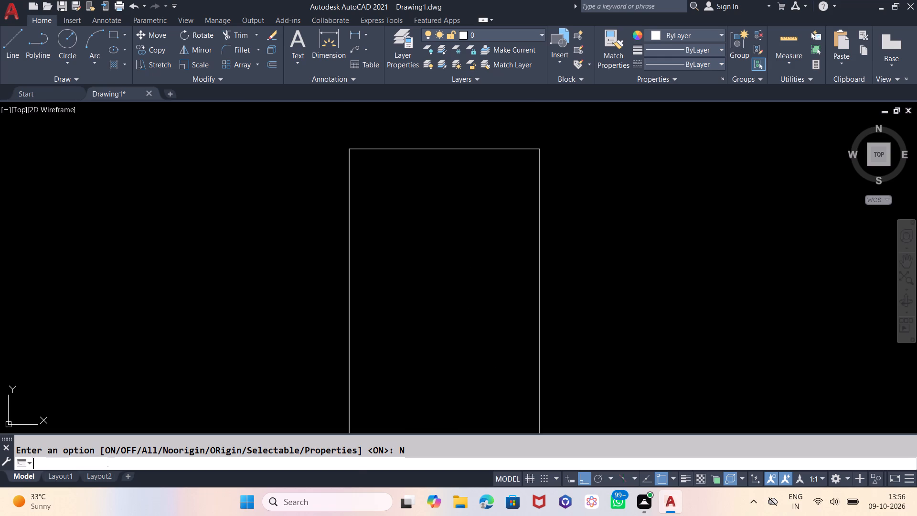
{"action": "key", "text": "Return"}
{"action": "key", "text": "6"}
{"action": "key", "text": "Return"}
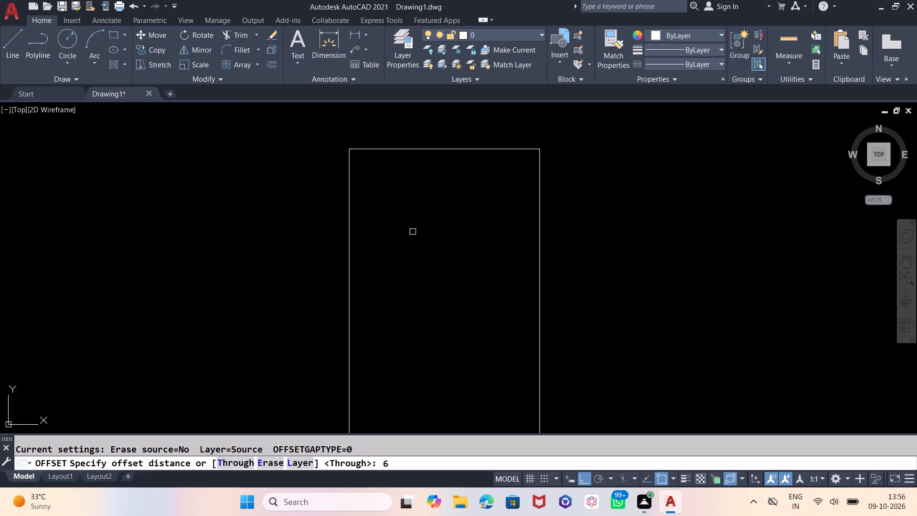
{"action": "left_click", "coordinate": [351, 228]}
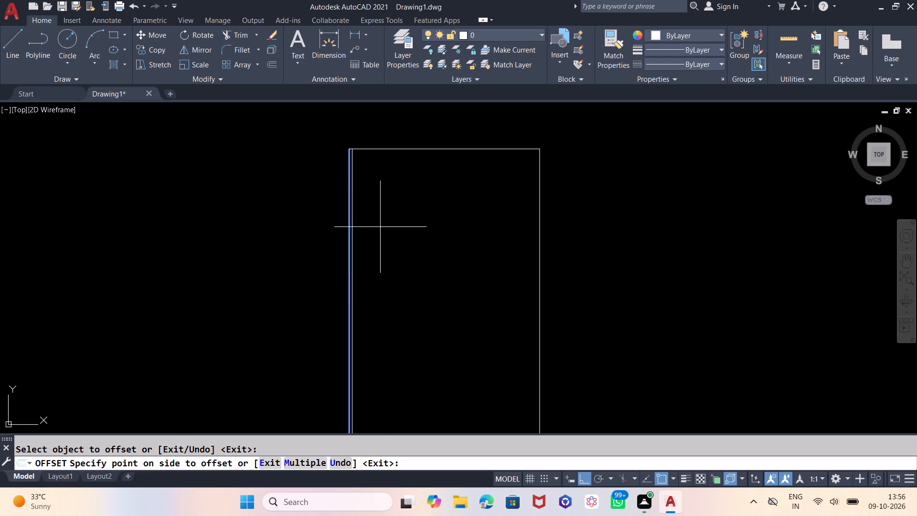
{"action": "left_click", "coordinate": [382, 227]}
{"action": "left_click", "coordinate": [537, 235]}
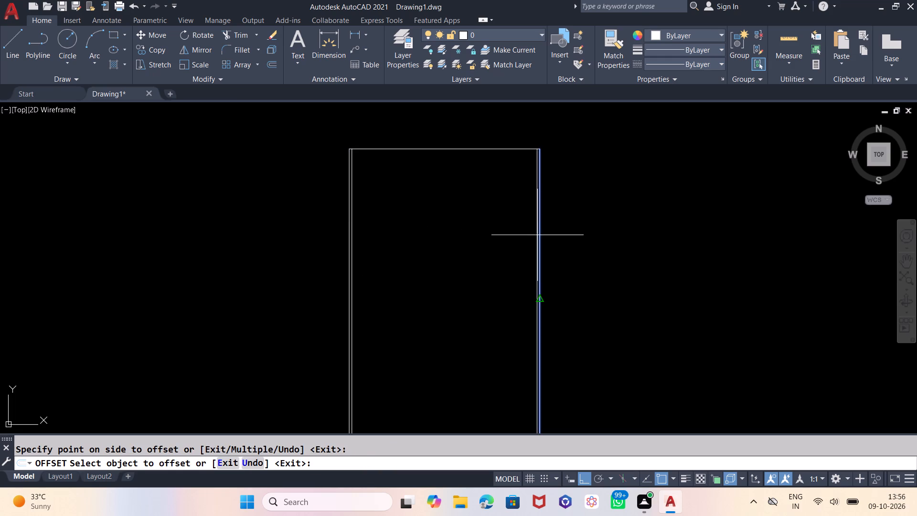
{"action": "left_click", "coordinate": [510, 245]}
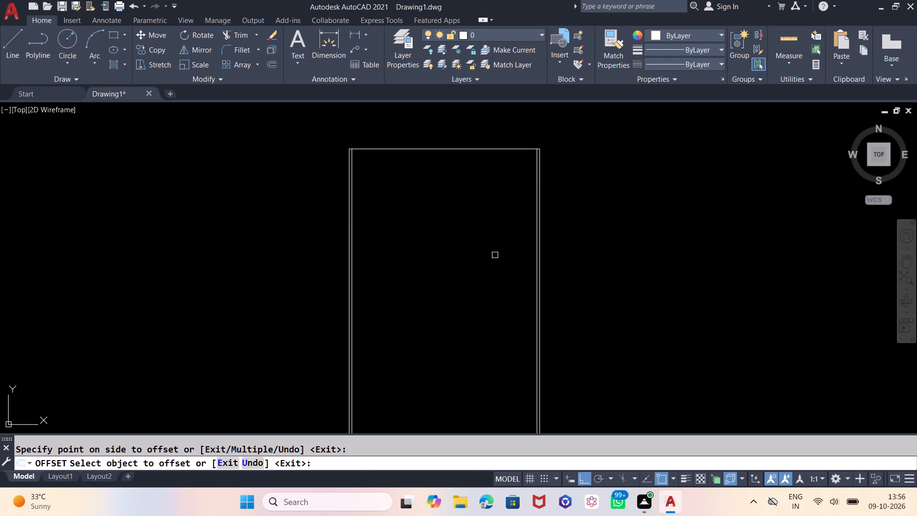
Offset the three bottom edge segments upward into the outline by the same distance and end the Offset command.
{"action": "scroll", "coordinate": [495, 255], "scroll_direction": "down", "scroll_amount": 1}
{"action": "scroll", "coordinate": [505, 375], "scroll_direction": "up", "scroll_amount": 2}
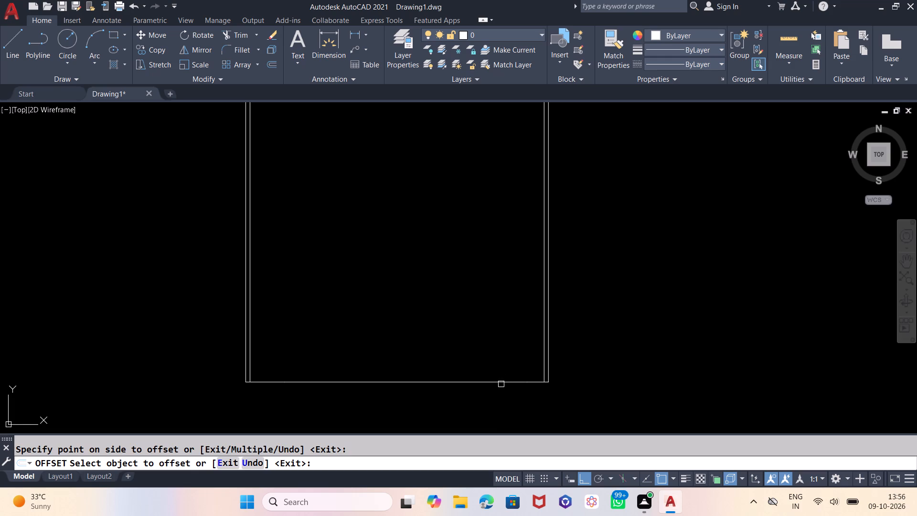
{"action": "left_click", "coordinate": [499, 381]}
{"action": "left_click", "coordinate": [495, 327]}
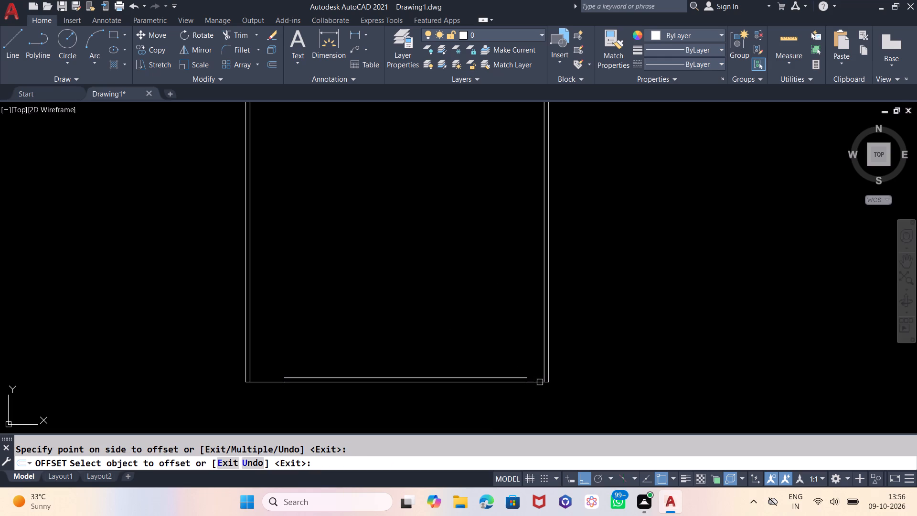
{"action": "left_click", "coordinate": [537, 383]}
{"action": "left_click", "coordinate": [524, 339]}
{"action": "scroll", "coordinate": [630, 316], "scroll_direction": "down", "scroll_amount": 1}
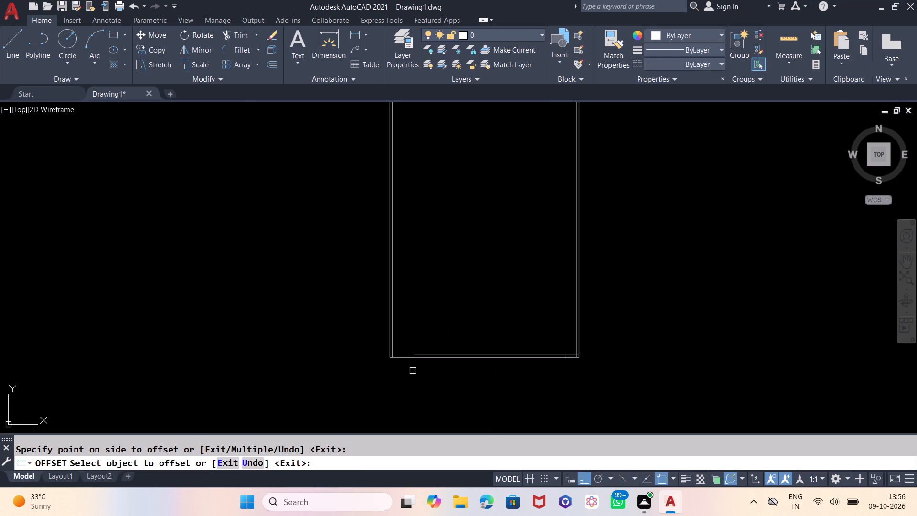
{"action": "scroll", "coordinate": [402, 364], "scroll_direction": "up", "scroll_amount": 2}
{"action": "left_click", "coordinate": [400, 350]}
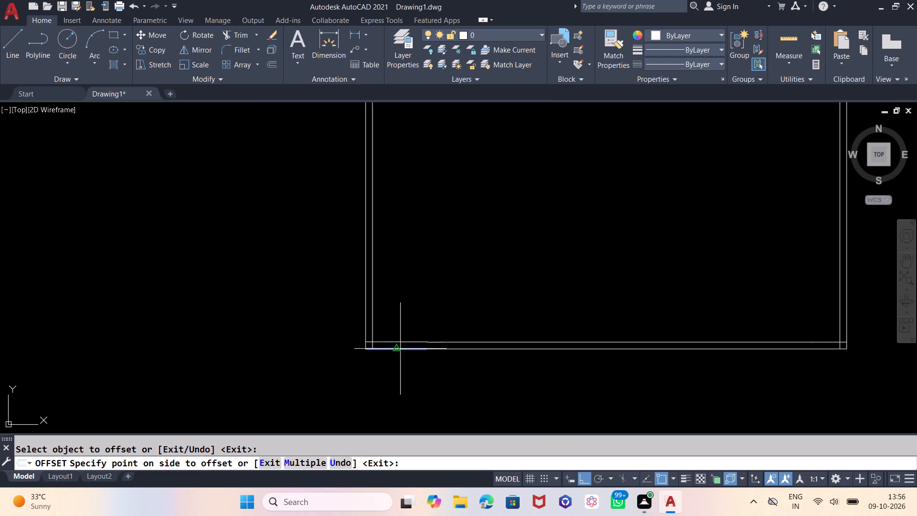
{"action": "left_click", "coordinate": [408, 310]}
{"action": "scroll", "coordinate": [426, 392], "scroll_direction": "down", "scroll_amount": 3}
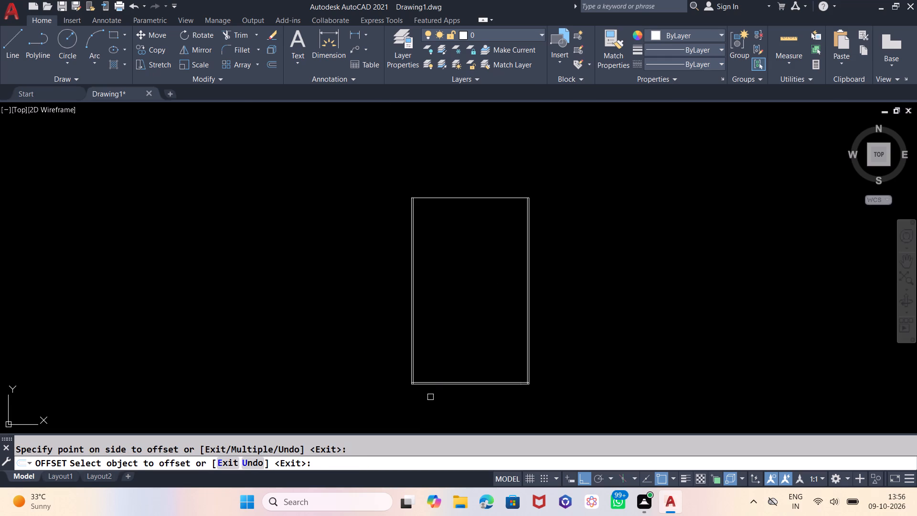
{"action": "scroll", "coordinate": [458, 160], "scroll_direction": "up", "scroll_amount": 2}
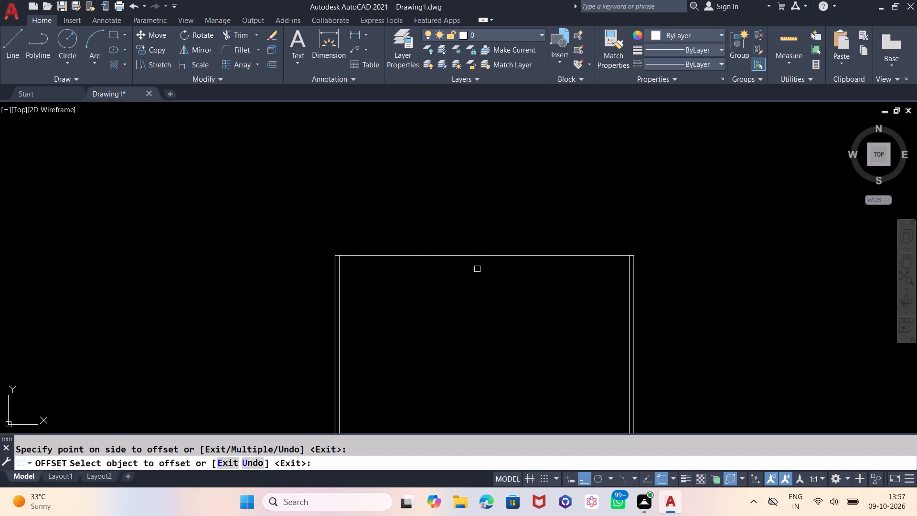
{"action": "key", "text": "Escape"}
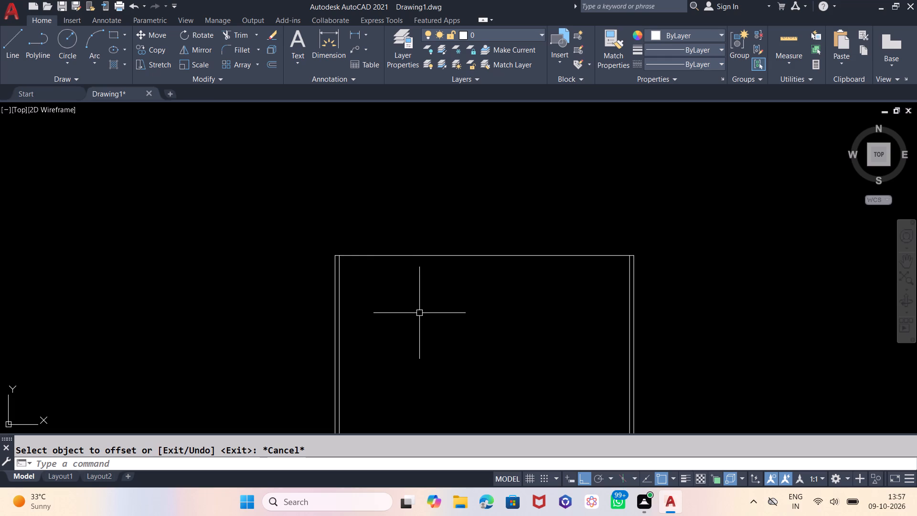
Offset the left wall's inner line 4'6" toward the inside of the outline.
{"action": "scroll", "coordinate": [426, 160], "scroll_direction": "down", "scroll_amount": 2}
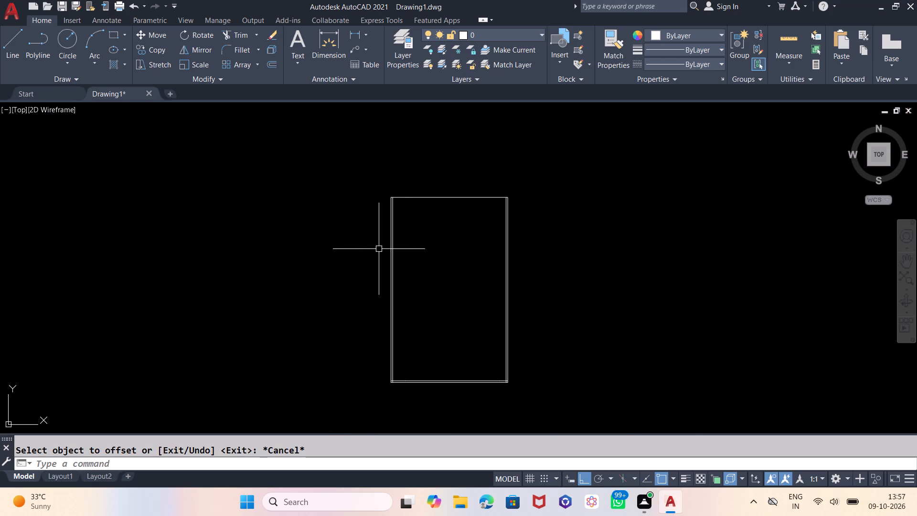
{"action": "scroll", "coordinate": [381, 249], "scroll_direction": "up", "scroll_amount": 2}
{"action": "scroll", "coordinate": [434, 165], "scroll_direction": "up", "scroll_amount": 1}
{"action": "scroll", "coordinate": [350, 223], "scroll_direction": "down", "scroll_amount": 1}
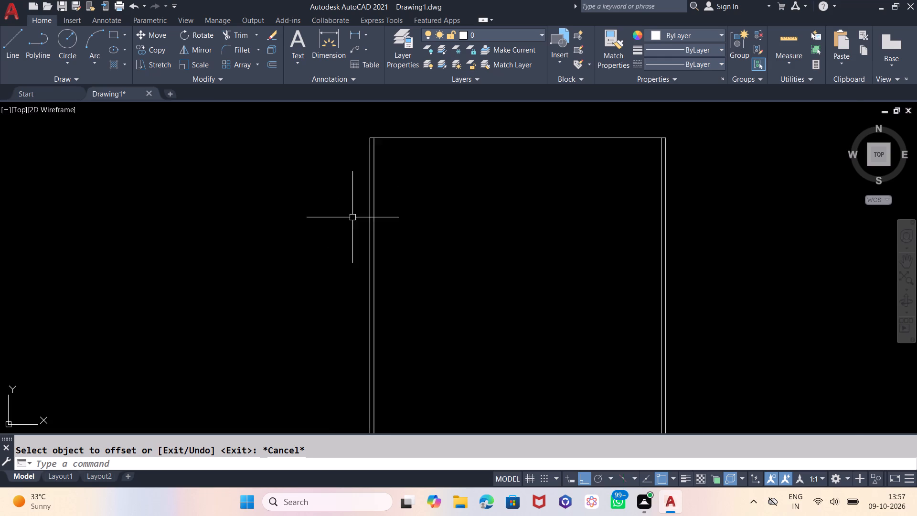
{"action": "scroll", "coordinate": [403, 140], "scroll_direction": "up", "scroll_amount": 1}
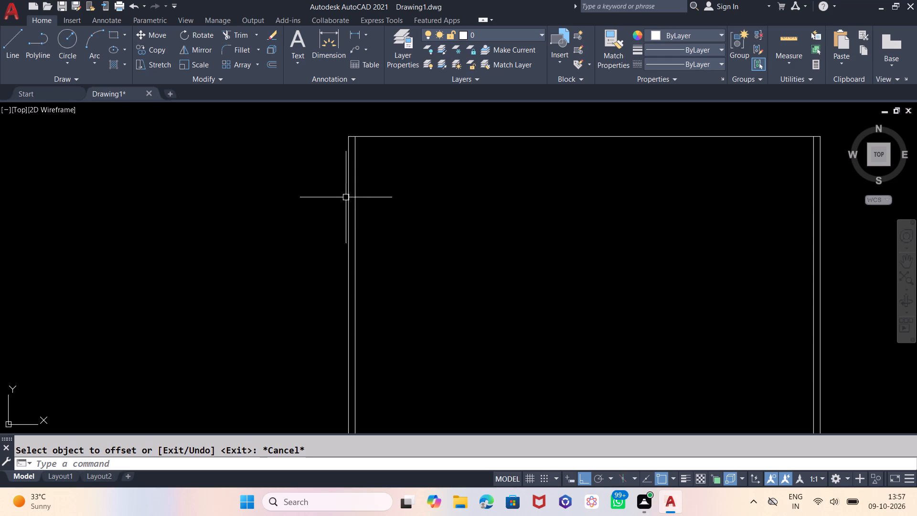
{"action": "key", "text": "o"}
{"action": "key", "text": "Return"}
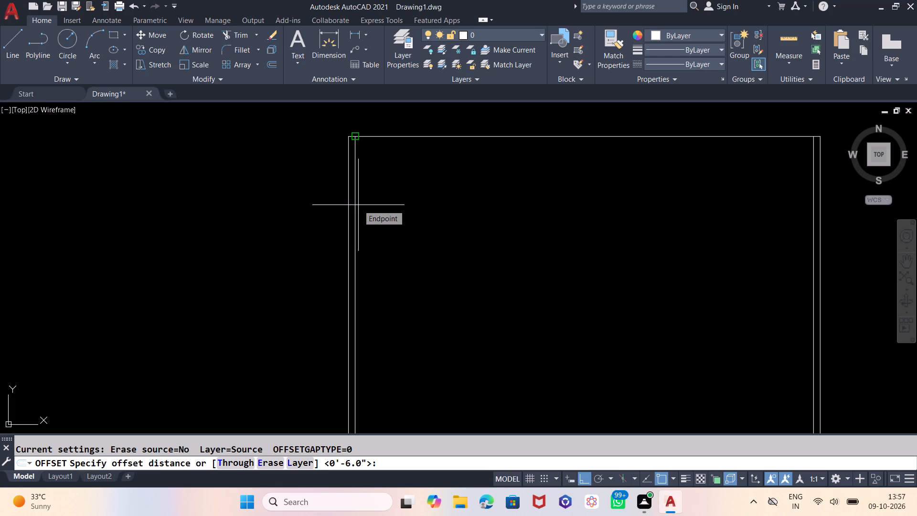
{"action": "type", "text": "4'"}
{"action": "key", "text": "6"}
{"action": "key", "text": "shift+quotedbl"}
{"action": "key", "text": "Return"}
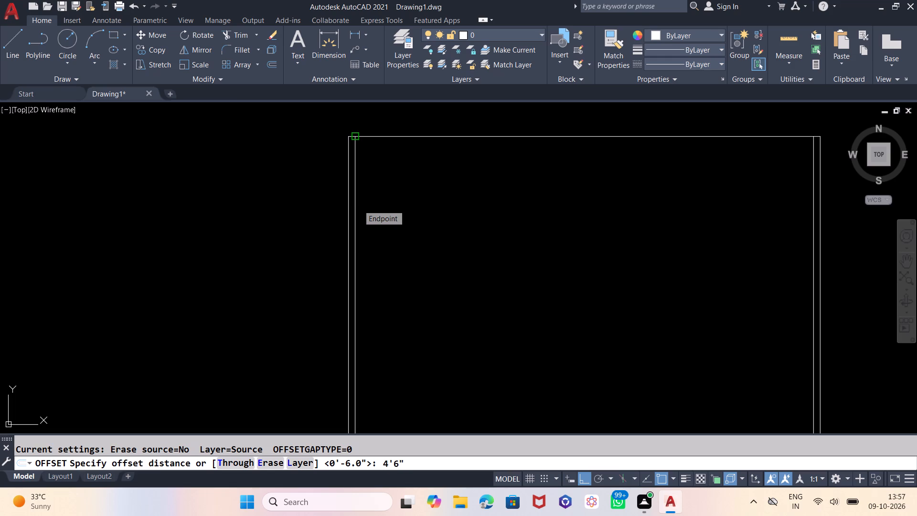
{"action": "left_click", "coordinate": [356, 212]}
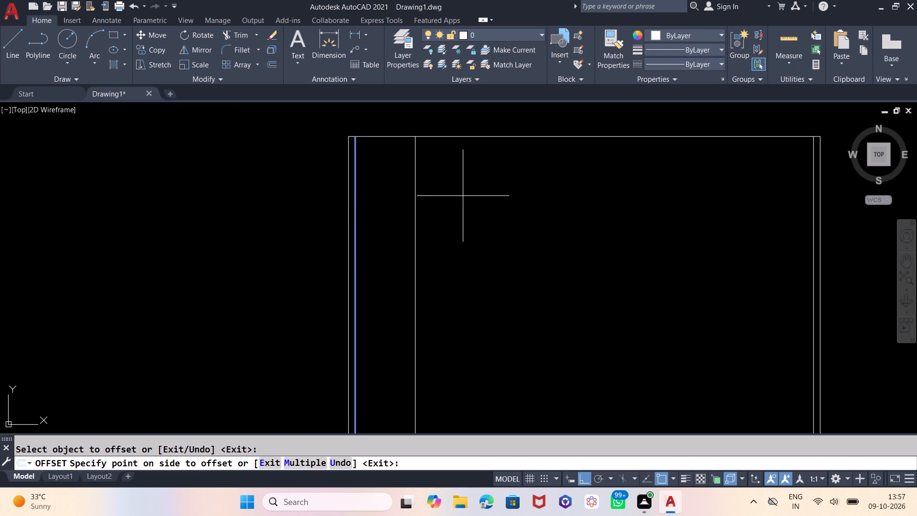
{"action": "left_click", "coordinate": [474, 194]}
{"action": "scroll", "coordinate": [406, 131], "scroll_direction": "down", "scroll_amount": 2}
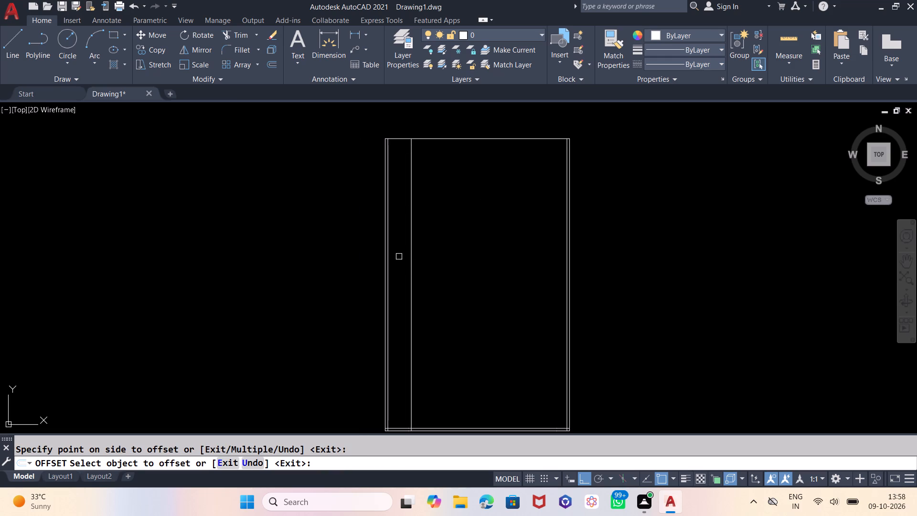
{"action": "key", "text": "Escape"}
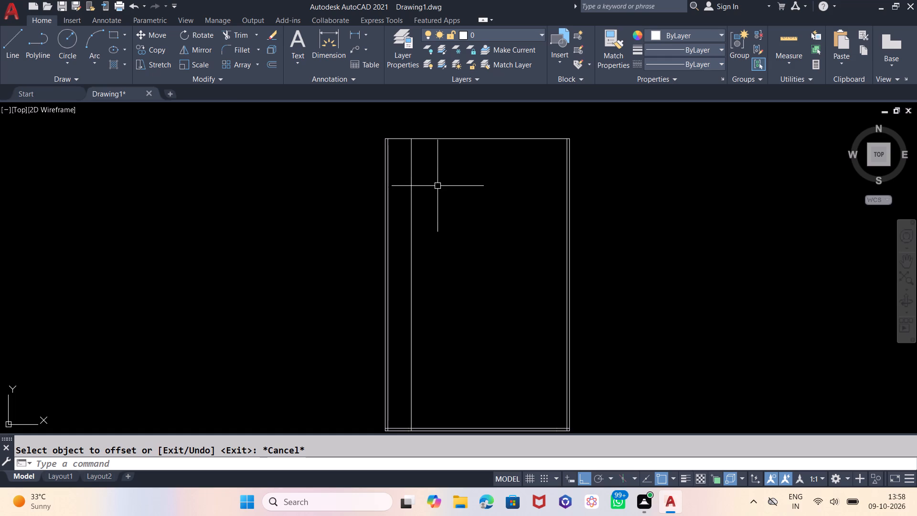
Offset the top edge of the outline downward by 9 to form the top wall's inner line.
{"action": "key", "text": "o"}
{"action": "key", "text": "Return"}
{"action": "key", "text": "9"}
{"action": "key", "text": "Return"}
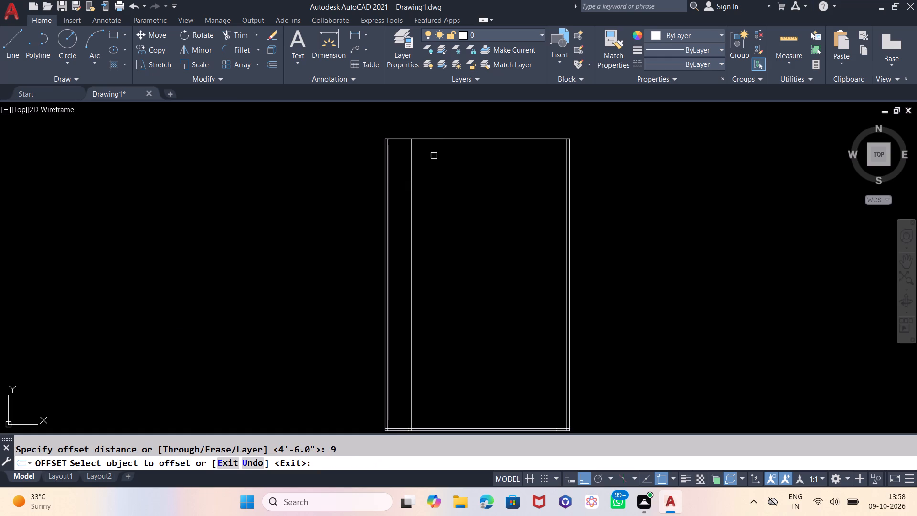
{"action": "left_click", "coordinate": [434, 140]}
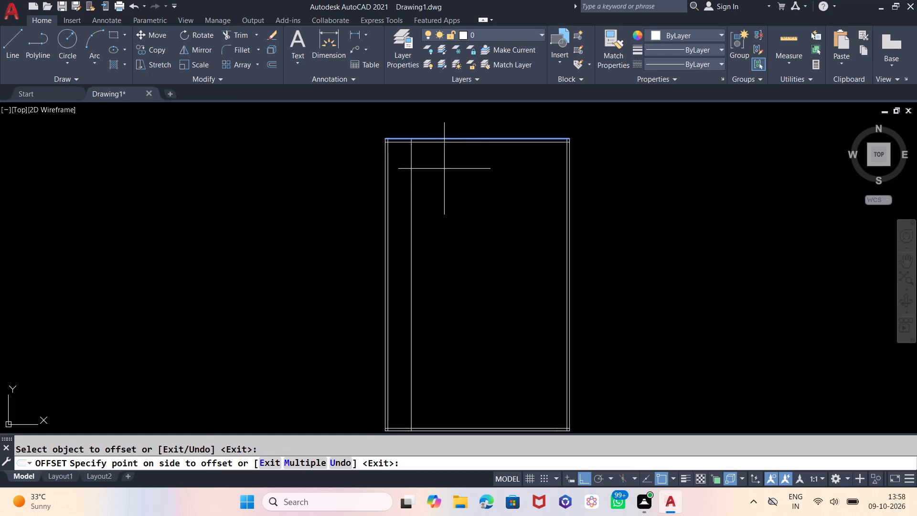
{"action": "left_click", "coordinate": [444, 169]}
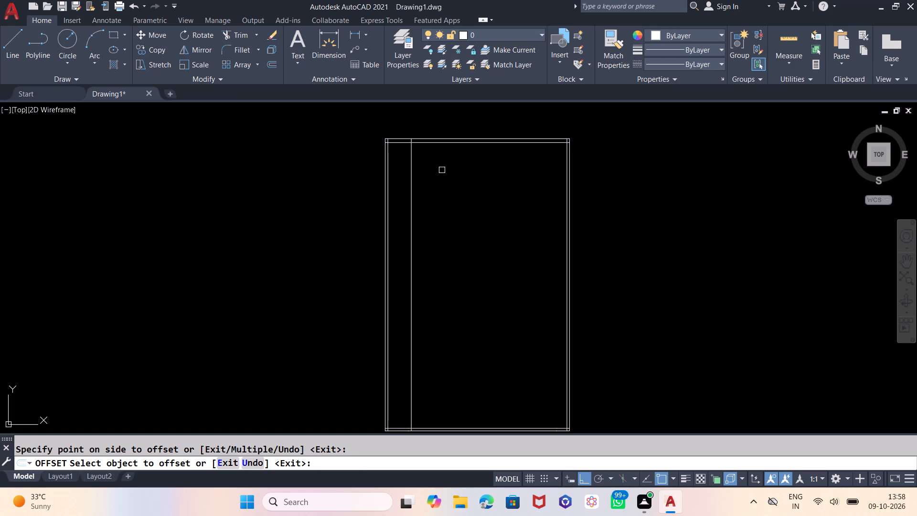
{"action": "key", "text": "Escape"}
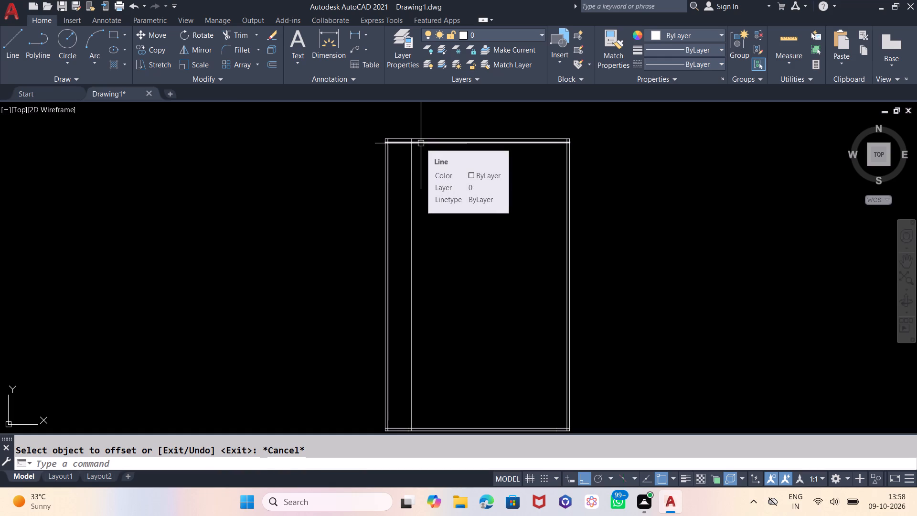
Offset the interior vertical line nearest the left wall by 9 to the right, giving the partition its thickness.
{"action": "key", "text": "o"}
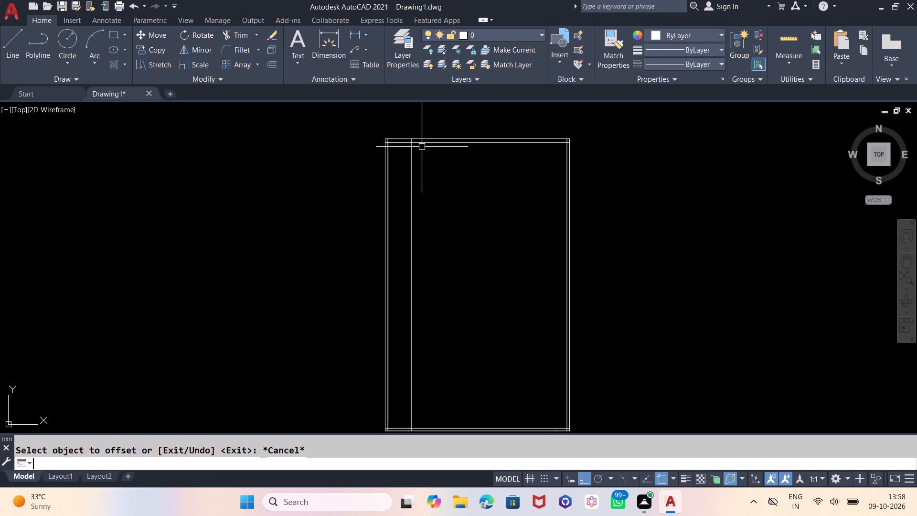
{"action": "key", "text": "Return"}
{"action": "key", "text": "9"}
{"action": "key", "text": "Return"}
{"action": "left_click", "coordinate": [410, 166]}
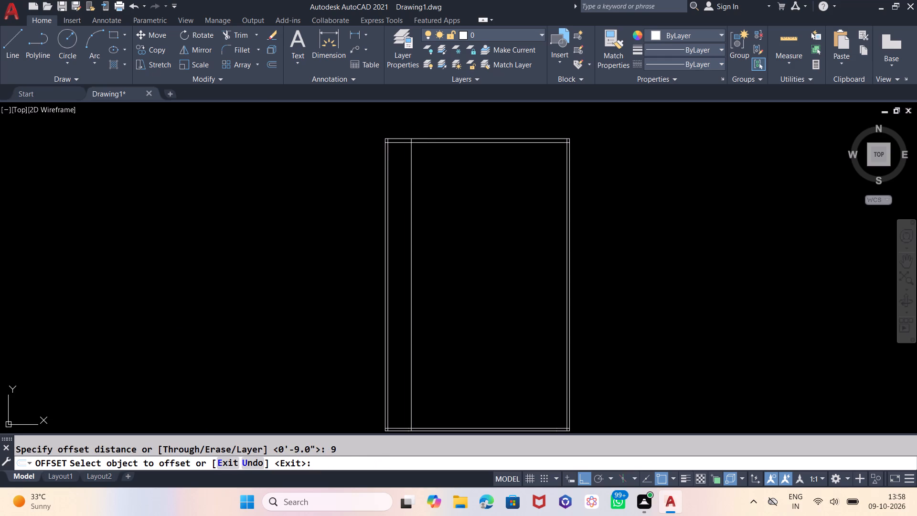
{"action": "left_click", "coordinate": [468, 166]}
{"action": "key", "text": "Escape"}
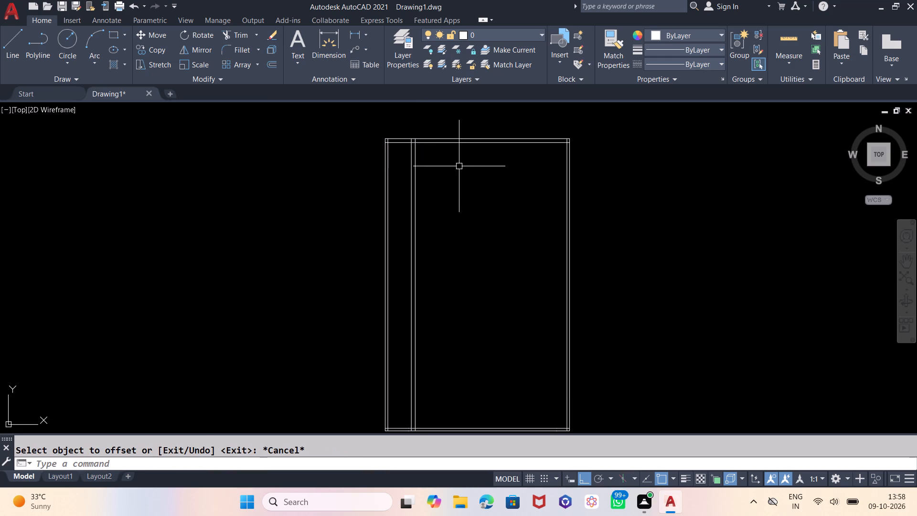
Offset the right-hand line of the left partition 12' to the right.
{"action": "key", "text": "o"}
{"action": "key", "text": "Return"}
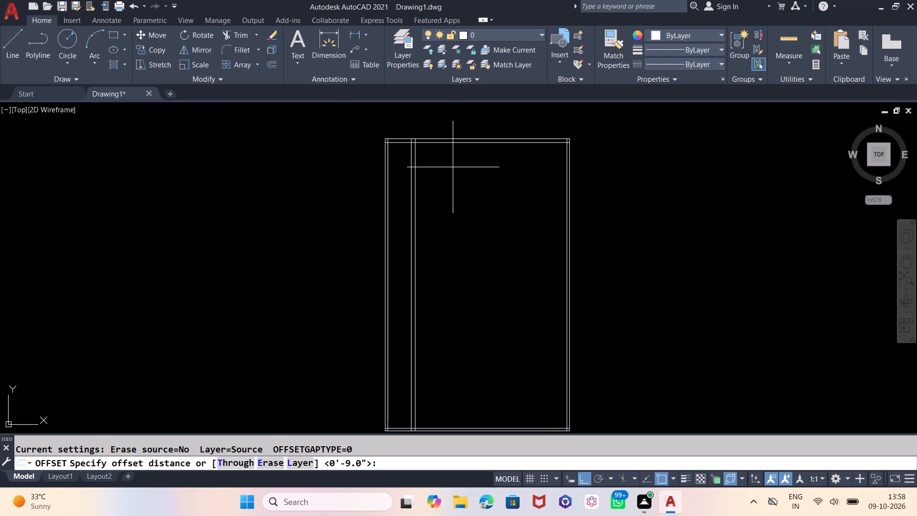
{"action": "type", "text": "12"}
{"action": "key", "text": "apostrophe"}
{"action": "key", "text": "Return"}
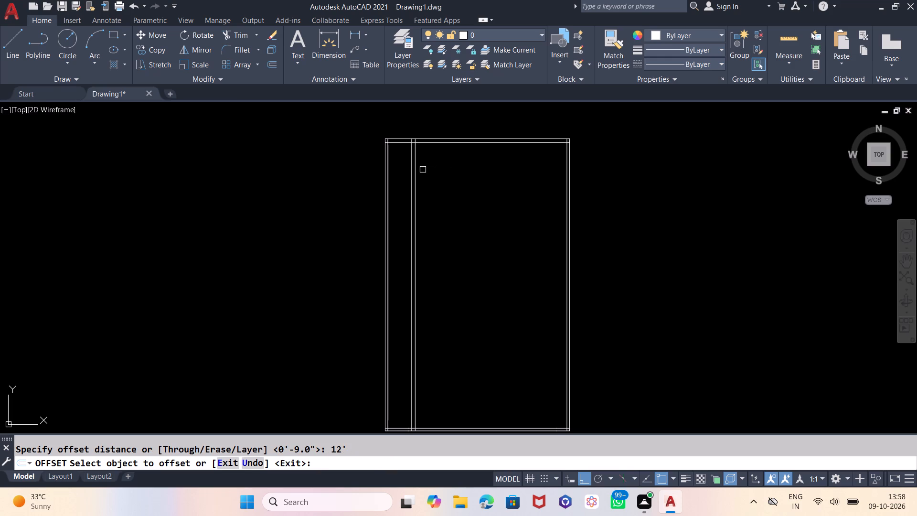
{"action": "left_click", "coordinate": [416, 171]}
{"action": "left_click", "coordinate": [492, 151]}
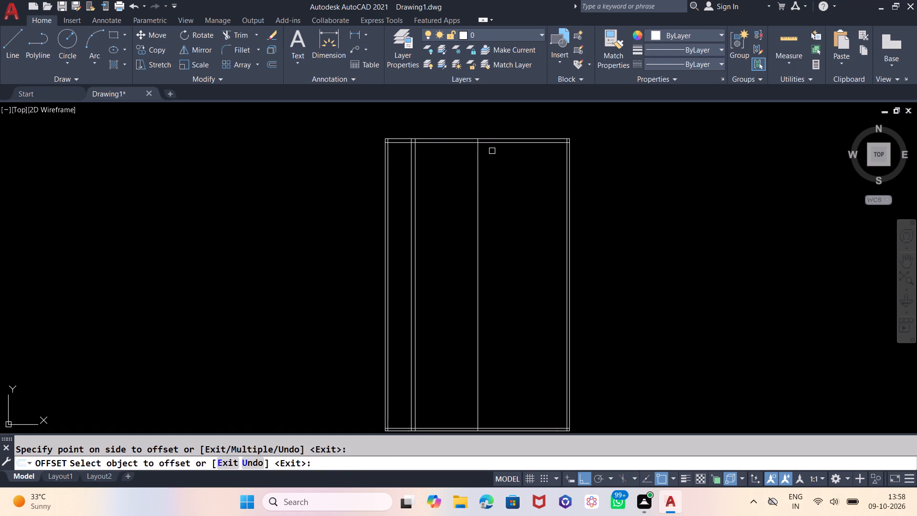
{"action": "key", "text": "Escape"}
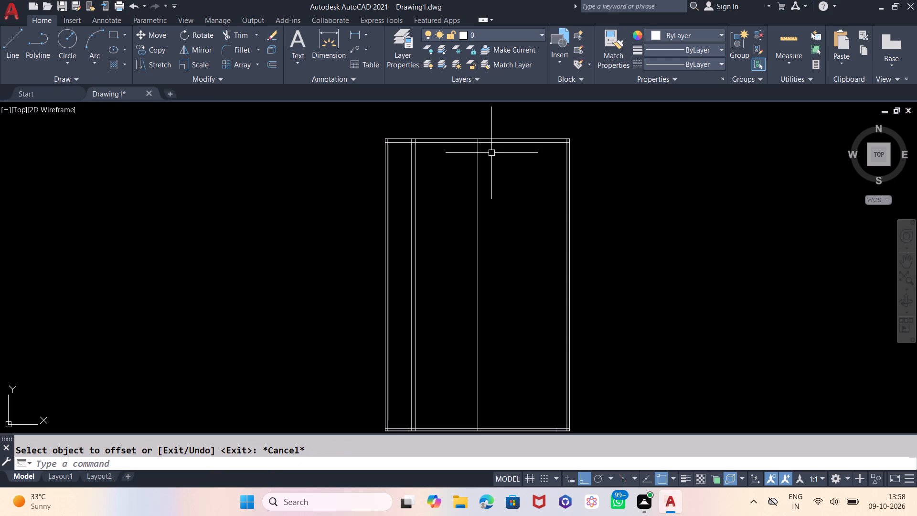
Offset the top wall's inner line 12'6" downward.
{"action": "key", "text": "o"}
{"action": "key", "text": "Return"}
{"action": "type", "text": "12'6"}
{"action": "key", "text": "shift+quotedbl"}
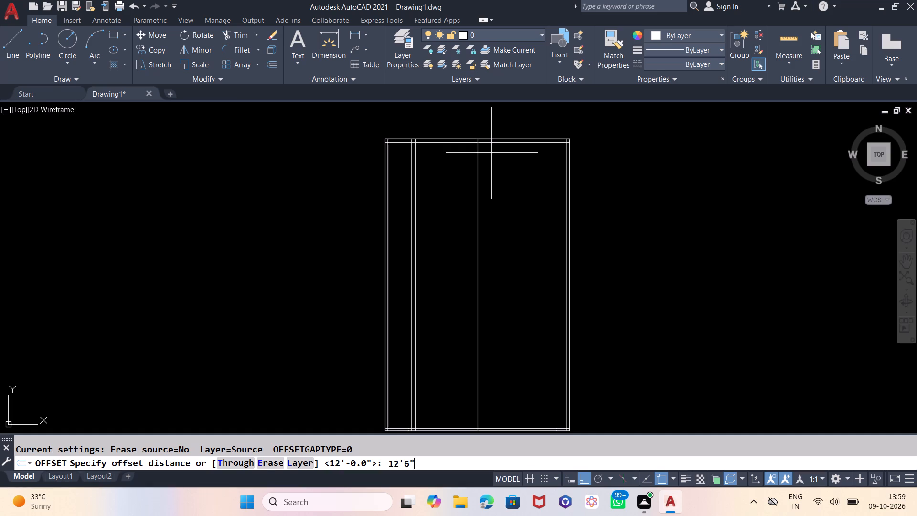
{"action": "key", "text": "Return"}
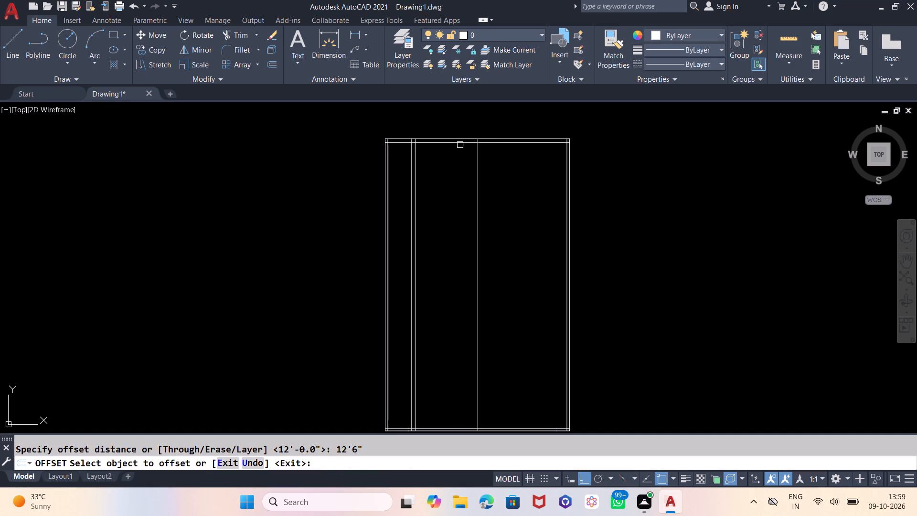
{"action": "left_click", "coordinate": [460, 144]}
{"action": "left_click", "coordinate": [461, 219]}
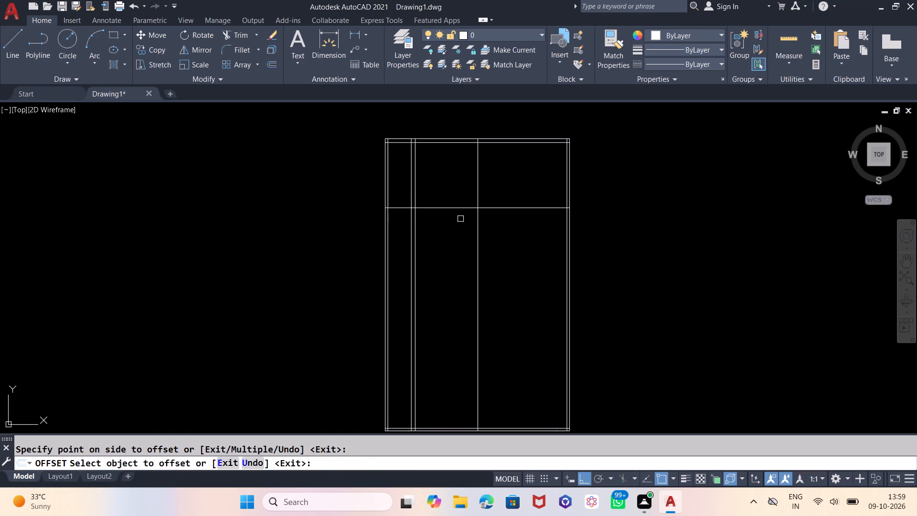
{"action": "key", "text": "Escape"}
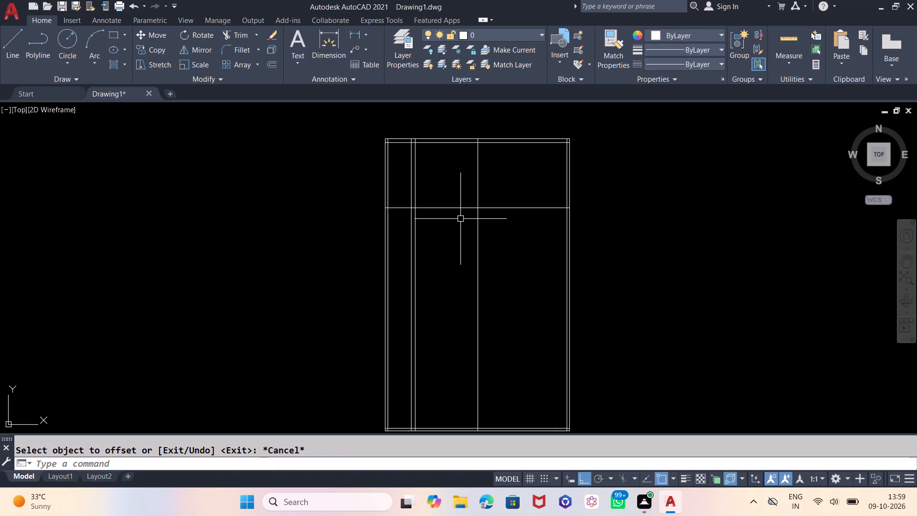
Offset by 6 the middle vertical line to the right and the interior horizontal line downward, forming double-line partitions.
{"action": "key", "text": "o"}
{"action": "key", "text": "Return"}
{"action": "key", "text": "6"}
{"action": "key", "text": "Return"}
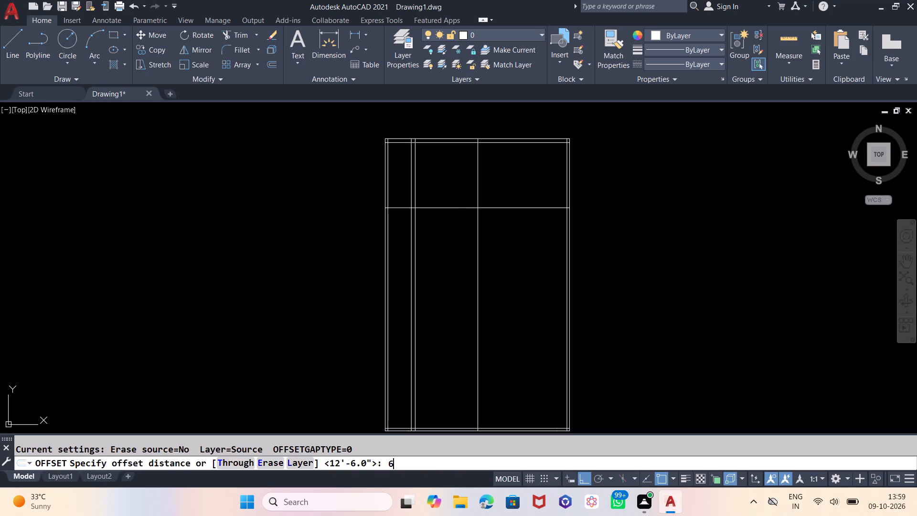
{"action": "left_click", "coordinate": [480, 171]}
{"action": "left_click", "coordinate": [504, 169]}
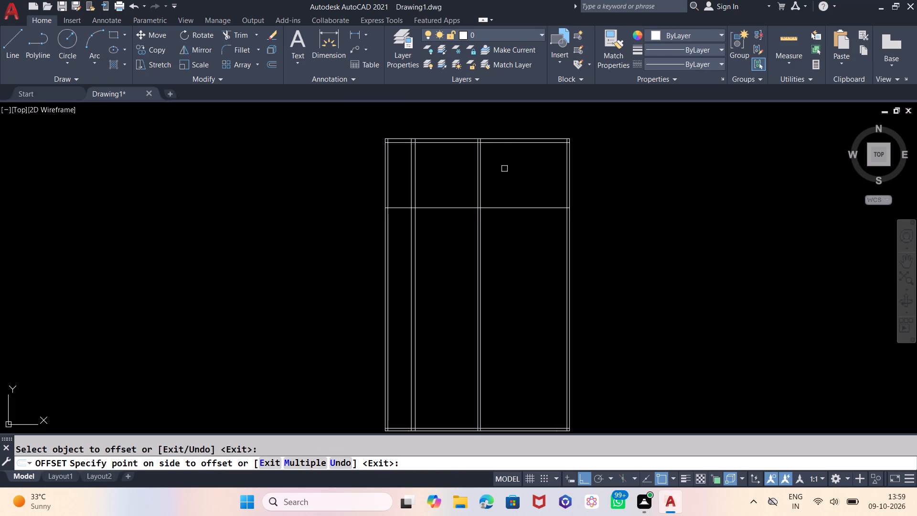
{"action": "left_click", "coordinate": [502, 205]}
{"action": "left_click", "coordinate": [507, 258]}
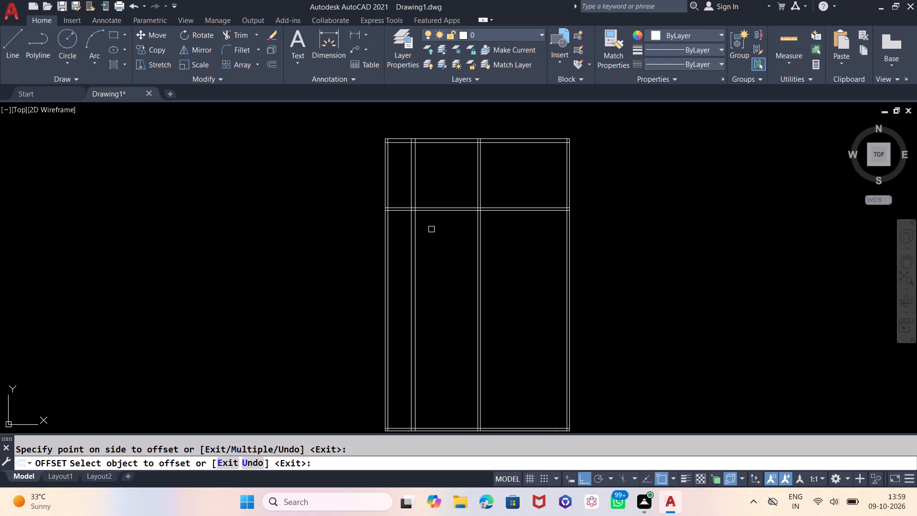
{"action": "key", "text": "Escape"}
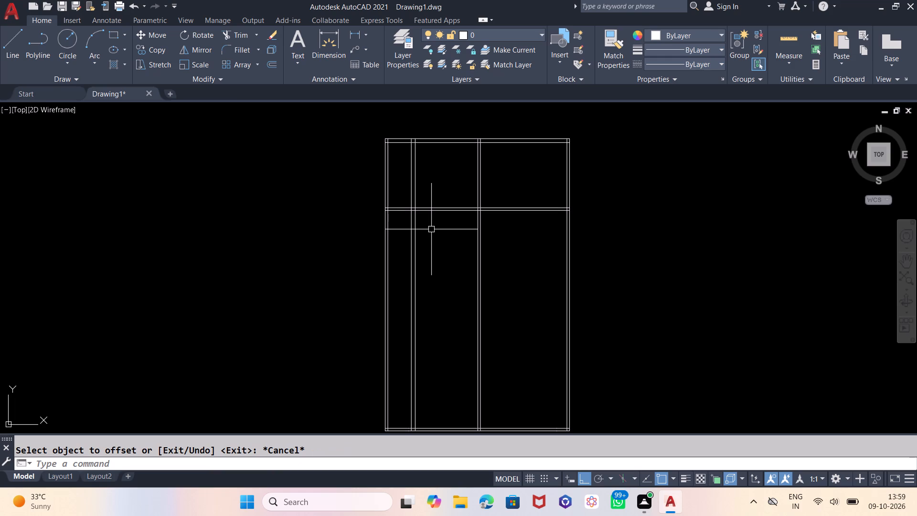
Offset the right wall's inner line 2'6" to the left.
{"action": "key", "text": "o"}
{"action": "key", "text": "Return"}
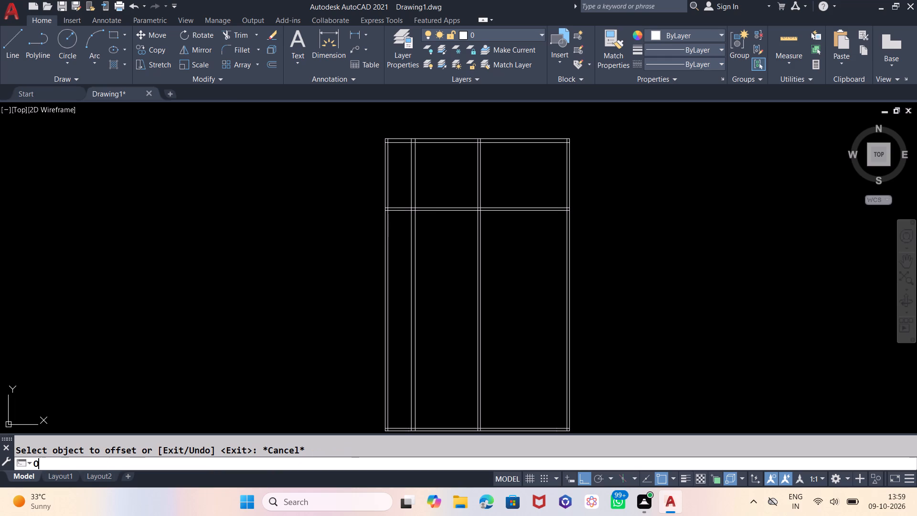
{"action": "scroll", "coordinate": [554, 176], "scroll_direction": "up", "scroll_amount": 2}
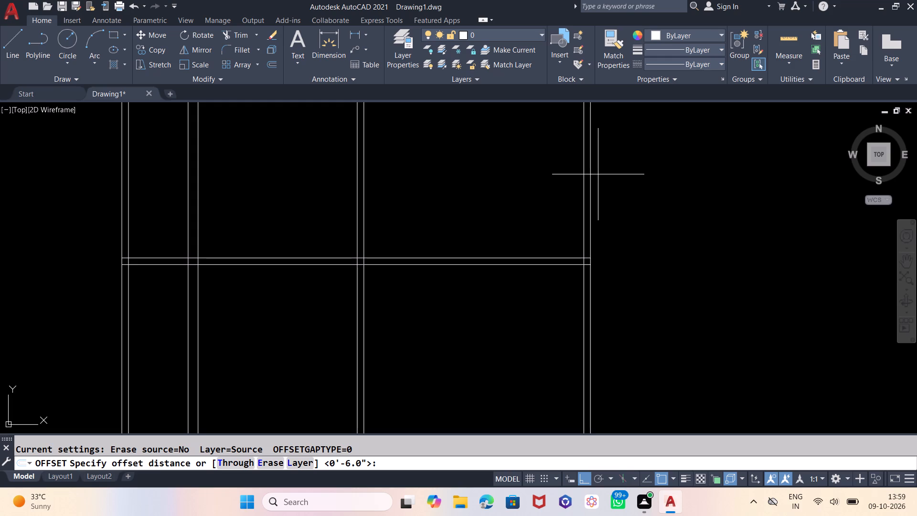
{"action": "type", "text": "2'6"}
{"action": "key", "text": "shift+quotedbl"}
{"action": "key", "text": "Return"}
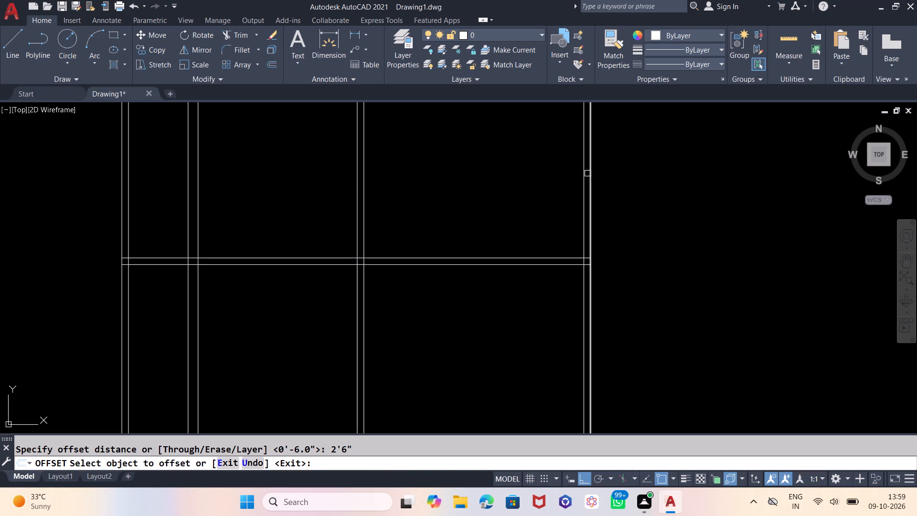
{"action": "left_click", "coordinate": [585, 176]}
{"action": "left_click", "coordinate": [534, 193]}
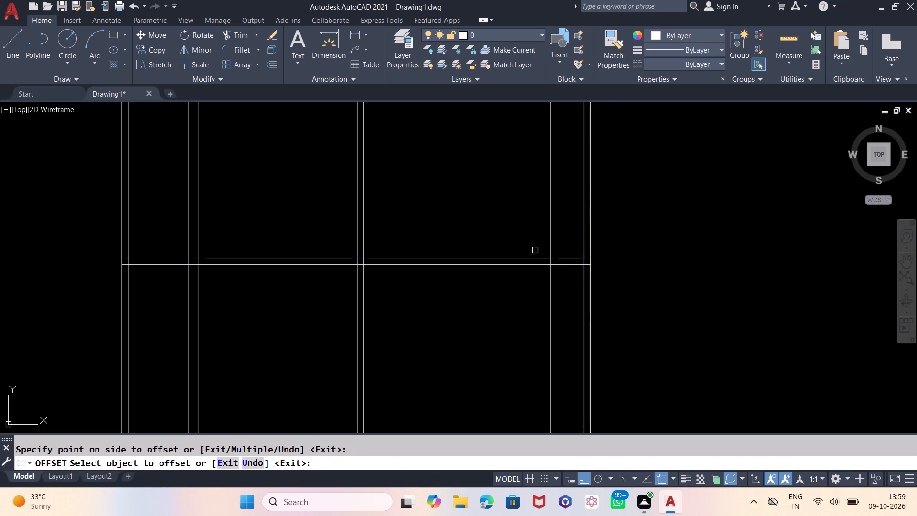
{"action": "scroll", "coordinate": [619, 307], "scroll_direction": "down", "scroll_amount": 1}
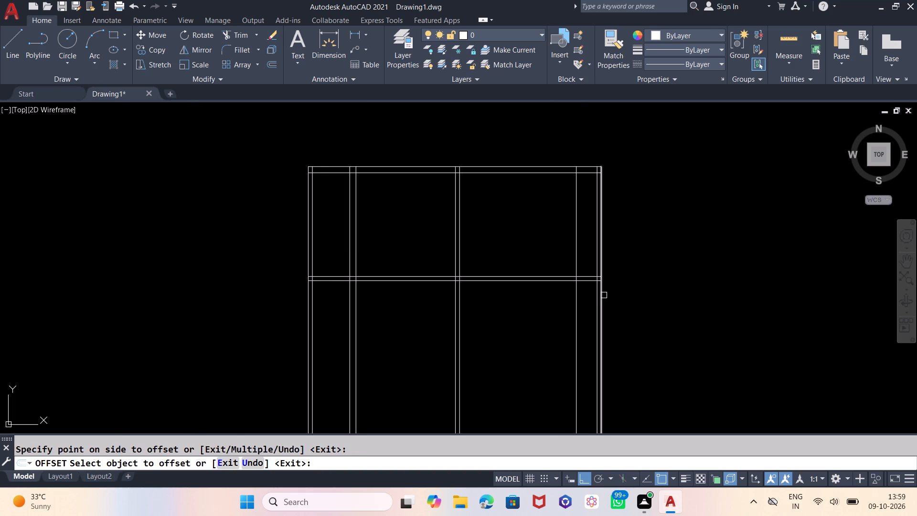
Offset the vertical line 2'6" inside the right wall by 9" to the left, forming a double-line partition.
{"action": "key", "text": "Escape"}
{"action": "key", "text": "o"}
{"action": "key", "text": "Return"}
{"action": "key", "text": "9"}
{"action": "key", "text": "Return"}
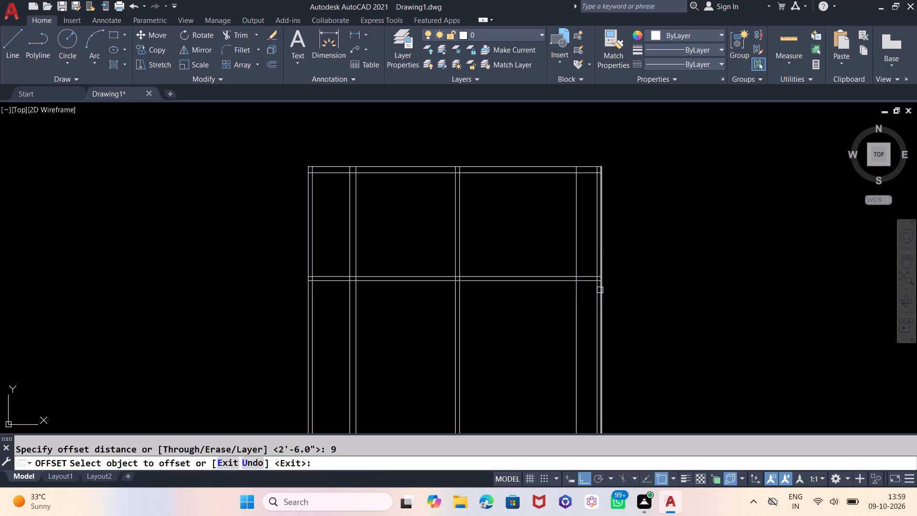
{"action": "left_click", "coordinate": [578, 224]}
{"action": "left_click", "coordinate": [555, 237]}
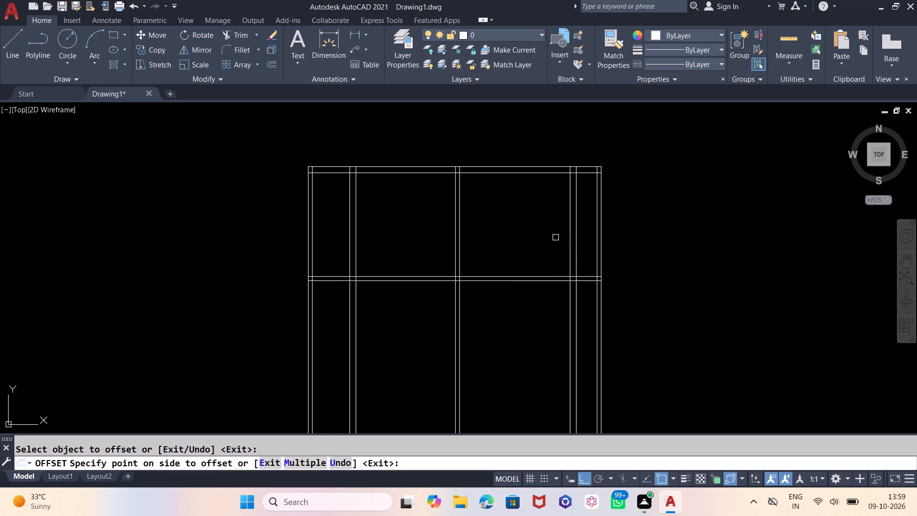
{"action": "key", "text": "Escape"}
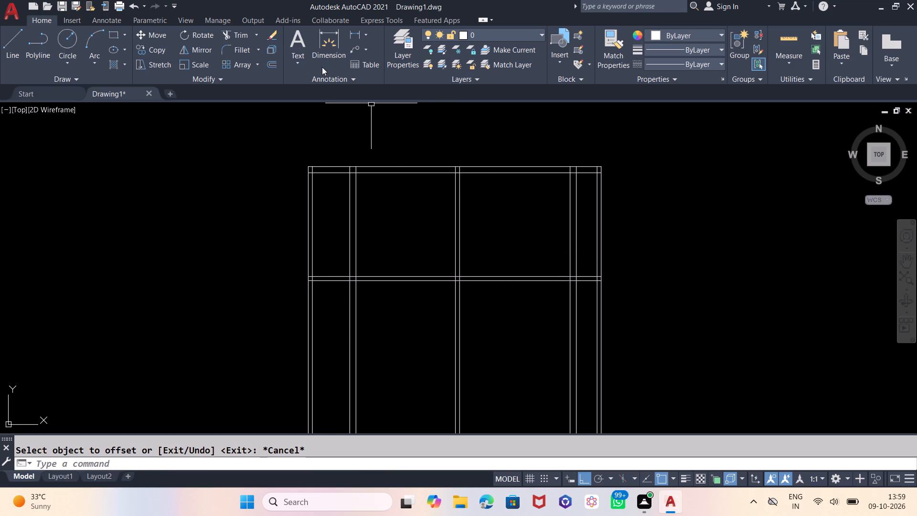
Dimension the top room's clear width between the middle partition and the right partition, placing the dimension above the top wall.
{"action": "left_click", "coordinate": [333, 43]}
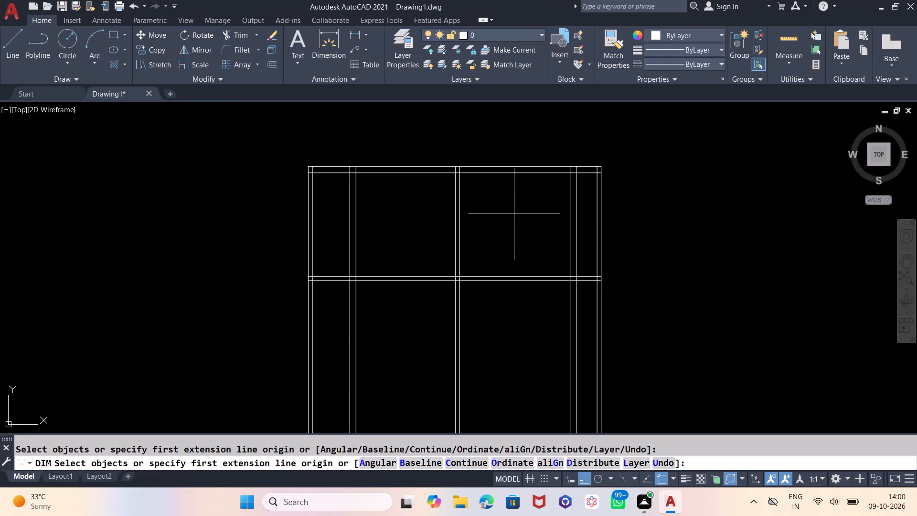
{"action": "left_click", "coordinate": [569, 173]}
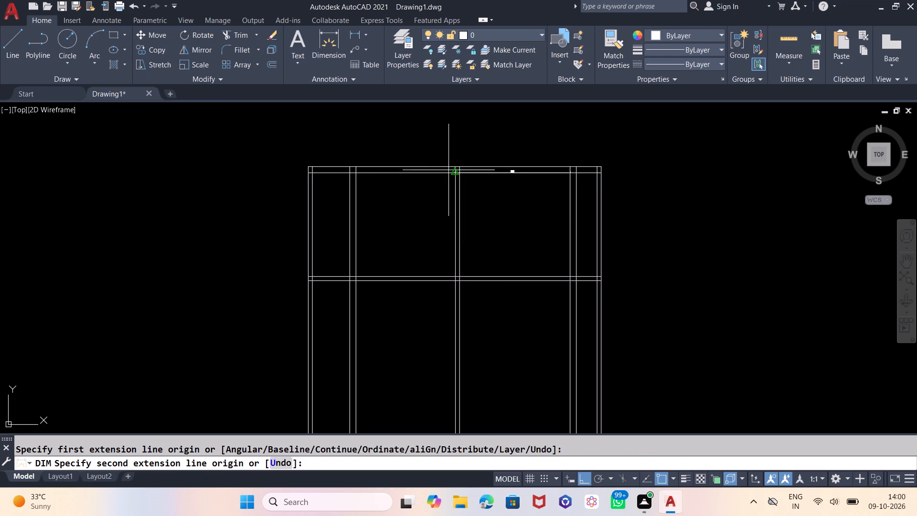
{"action": "left_click", "coordinate": [458, 172]}
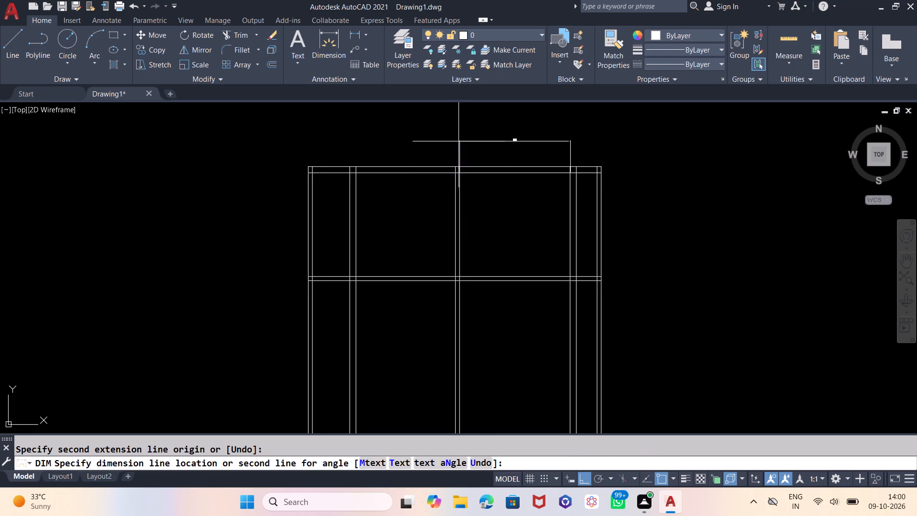
{"action": "left_click", "coordinate": [458, 141]}
{"action": "key", "text": "Escape"}
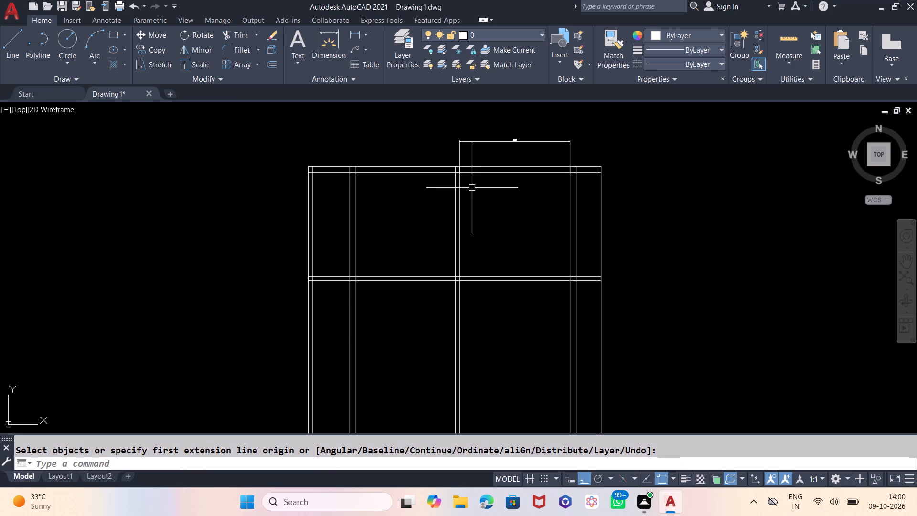
Modify the ISO-25 dimension style's primary units to Engineering format with 0'-0.0" precision.
{"action": "key", "text": "d"}
{"action": "key", "text": "Return"}
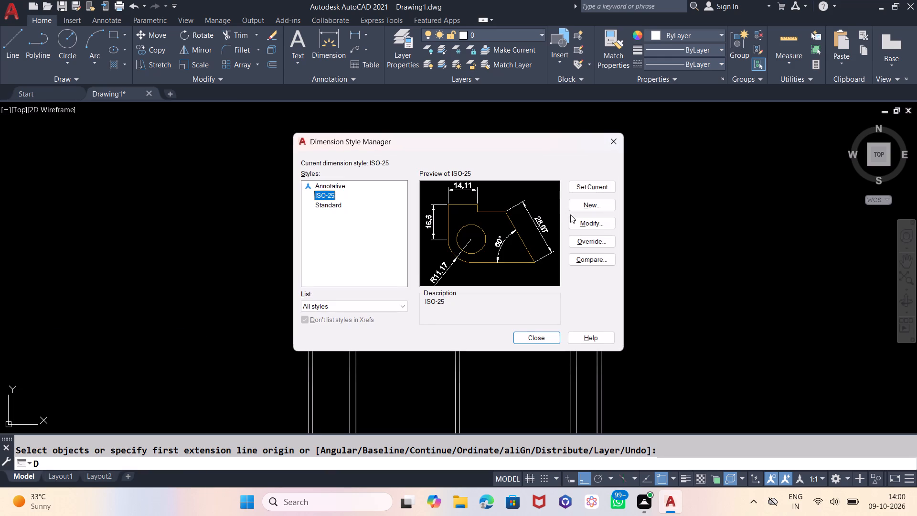
{"action": "left_click", "coordinate": [576, 218]}
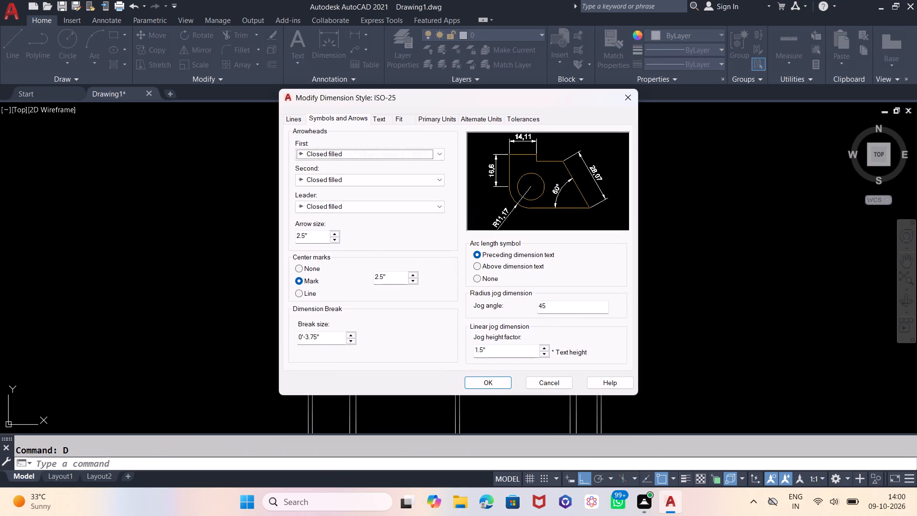
{"action": "left_click", "coordinate": [442, 116]}
{"action": "left_click", "coordinate": [438, 138]}
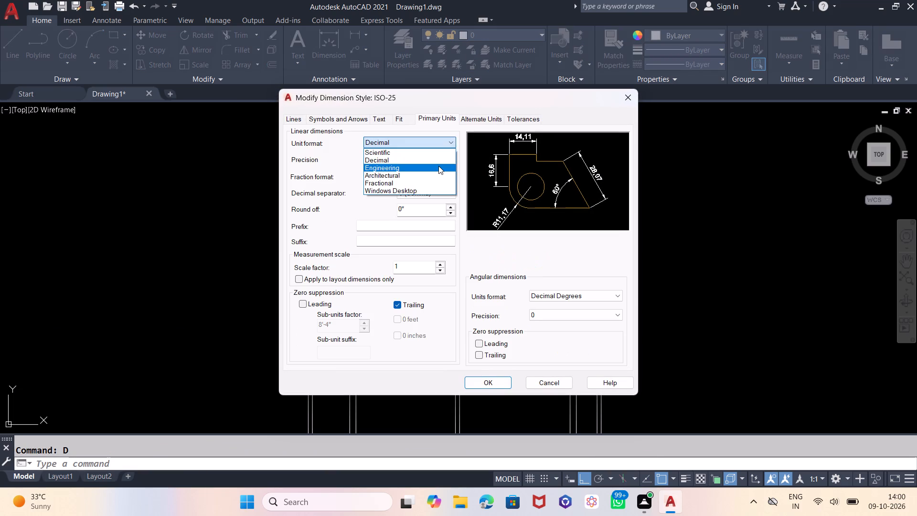
{"action": "left_click", "coordinate": [438, 166]}
{"action": "left_click", "coordinate": [437, 159]}
{"action": "left_click", "coordinate": [431, 175]}
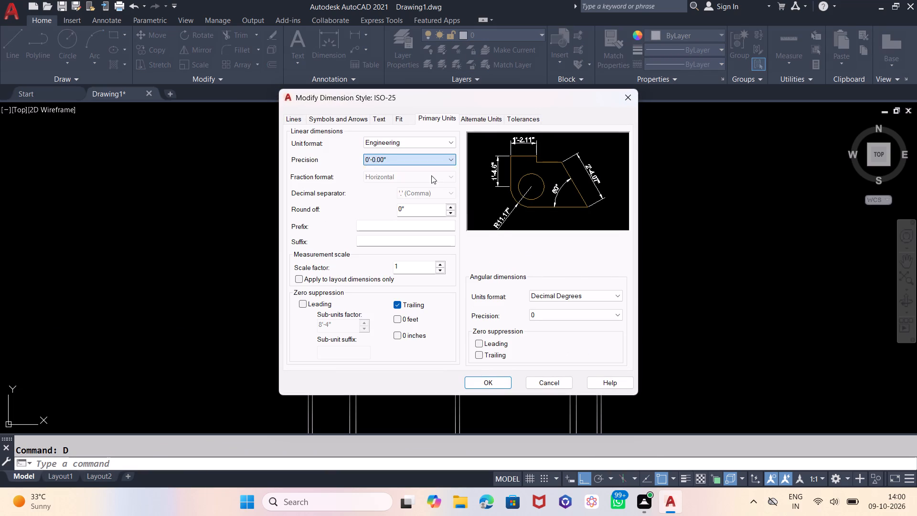
Set the ISO-25 dimension style's text height to 1'.
{"action": "left_click", "coordinate": [375, 118]}
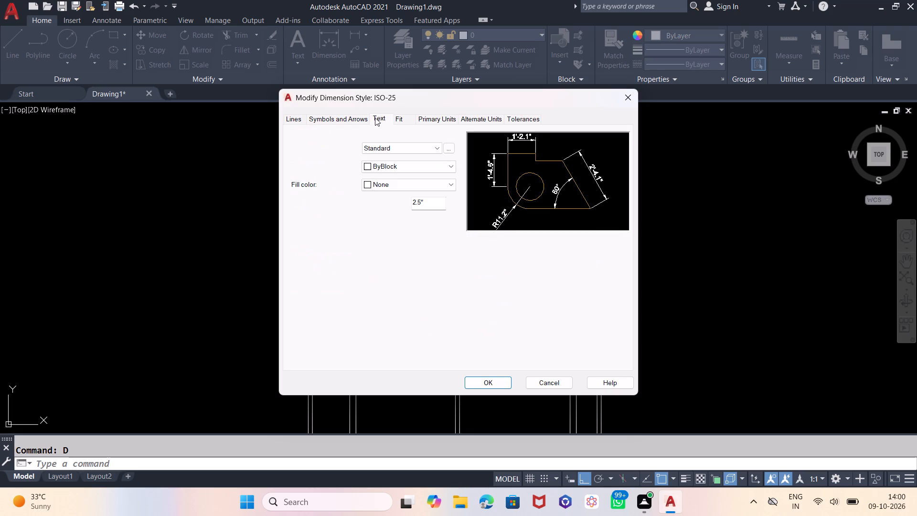
{"action": "left_click", "coordinate": [431, 204]}
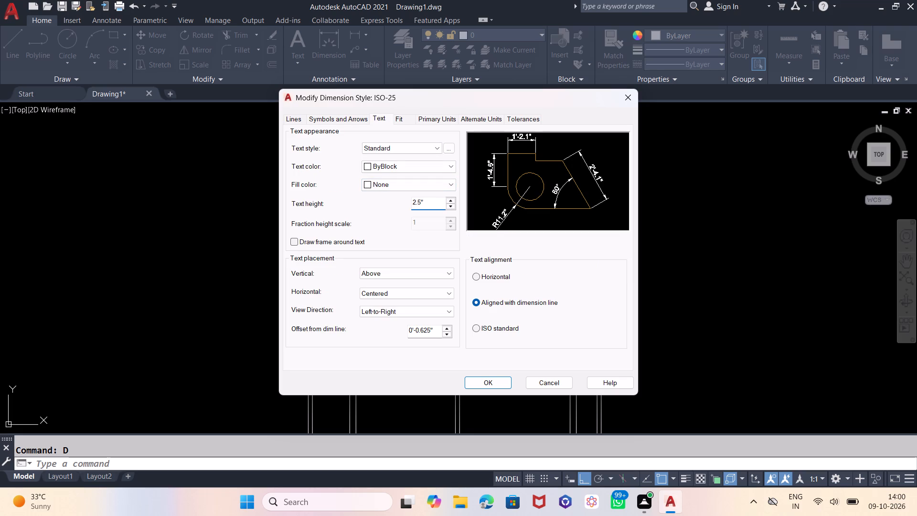
{"action": "key", "text": "BackSpace"}
{"action": "key", "text": "BackSpace"}
{"action": "key", "text": "BackSpace"}
{"action": "key", "text": "BackSpace"}
{"action": "key", "text": "1"}
{"action": "key", "text": "apostrophe"}
{"action": "key", "text": "Return"}
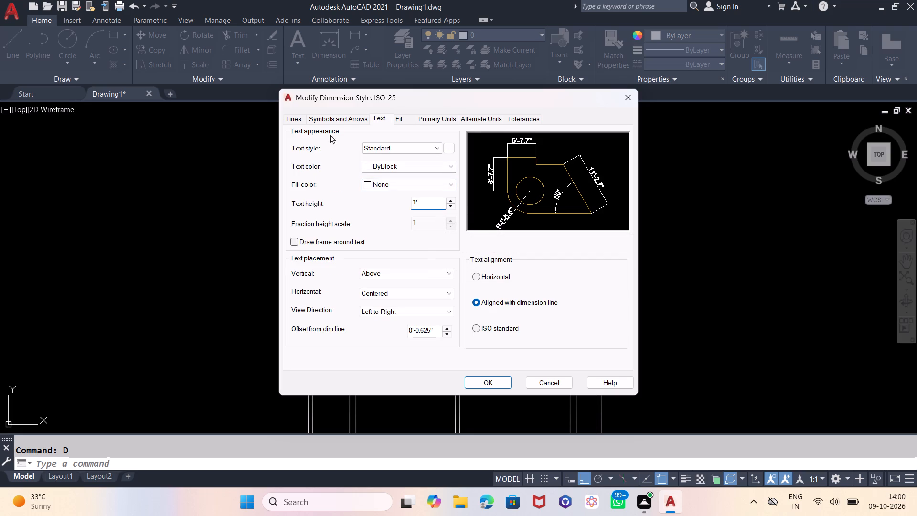
Set the ISO-25 dimension style's arrow size to 1' and make the style current.
{"action": "left_click", "coordinate": [319, 118]}
{"action": "left_click", "coordinate": [321, 236]}
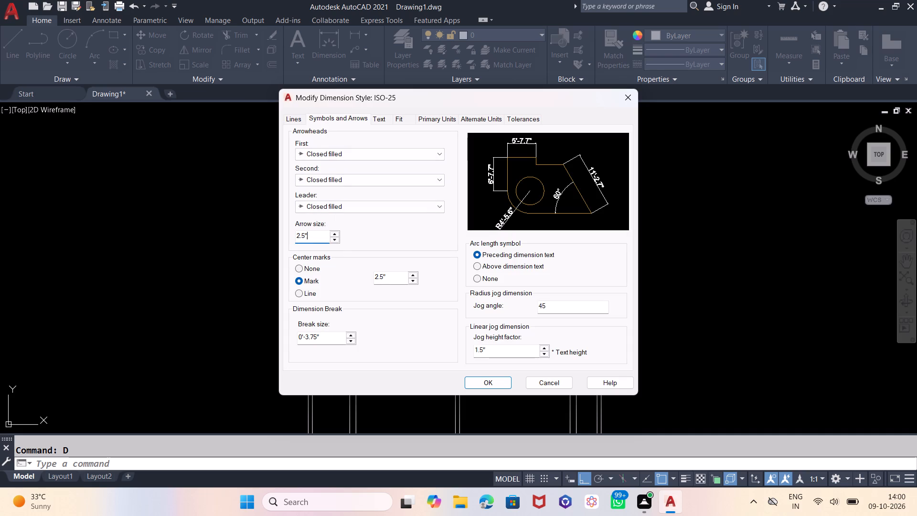
{"action": "key", "text": "BackSpace"}
{"action": "key", "text": "BackSpace"}
{"action": "key", "text": "BackSpace"}
{"action": "key", "text": "BackSpace"}
{"action": "type", "text": "1'"}
{"action": "key", "text": "Return"}
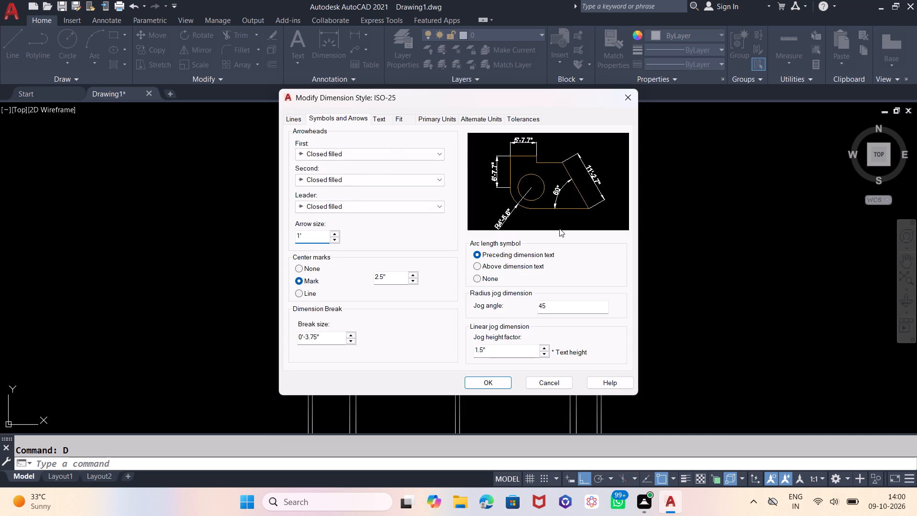
{"action": "left_click", "coordinate": [486, 383]}
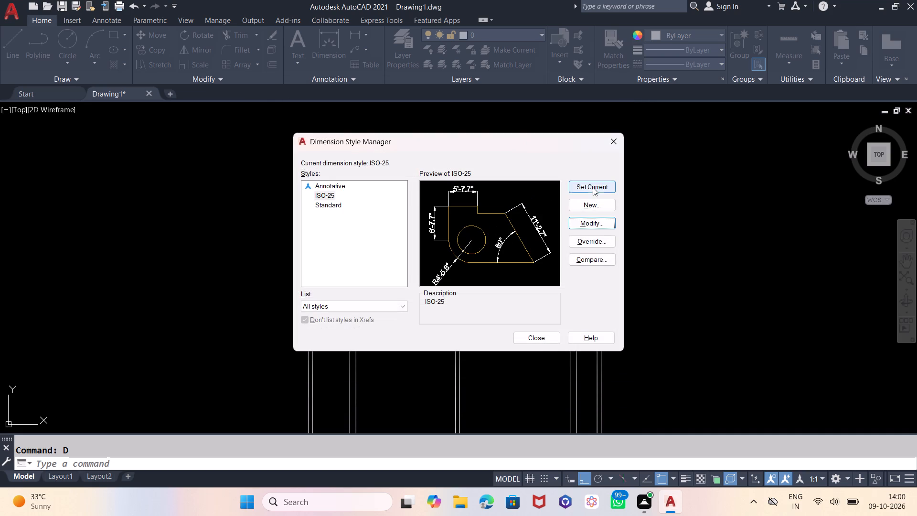
{"action": "left_click", "coordinate": [593, 187]}
{"action": "left_click", "coordinate": [549, 344]}
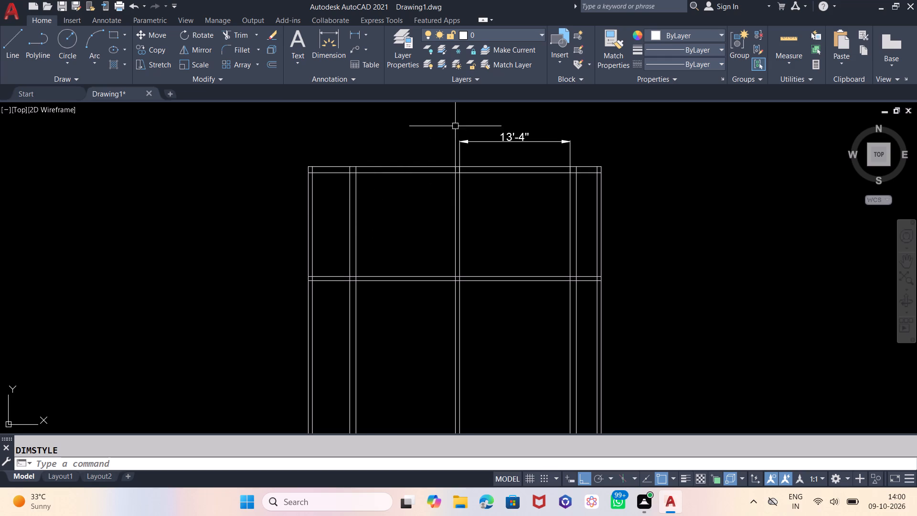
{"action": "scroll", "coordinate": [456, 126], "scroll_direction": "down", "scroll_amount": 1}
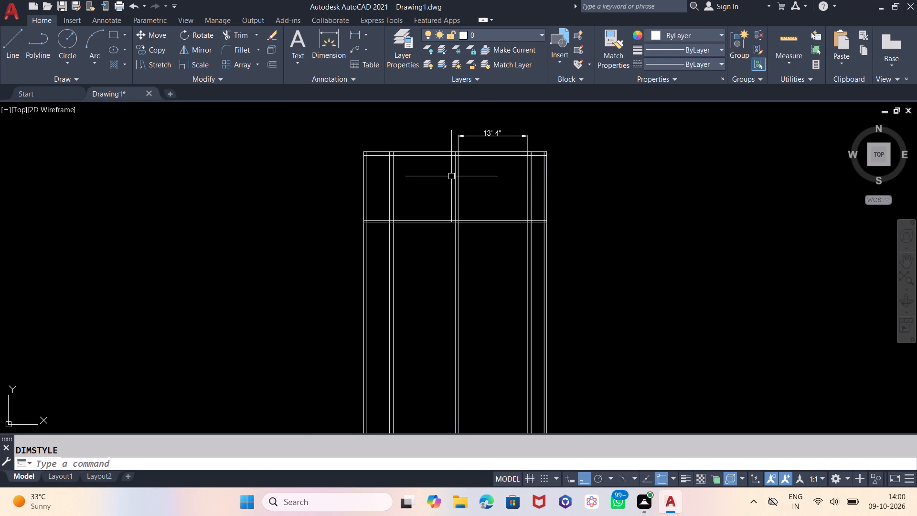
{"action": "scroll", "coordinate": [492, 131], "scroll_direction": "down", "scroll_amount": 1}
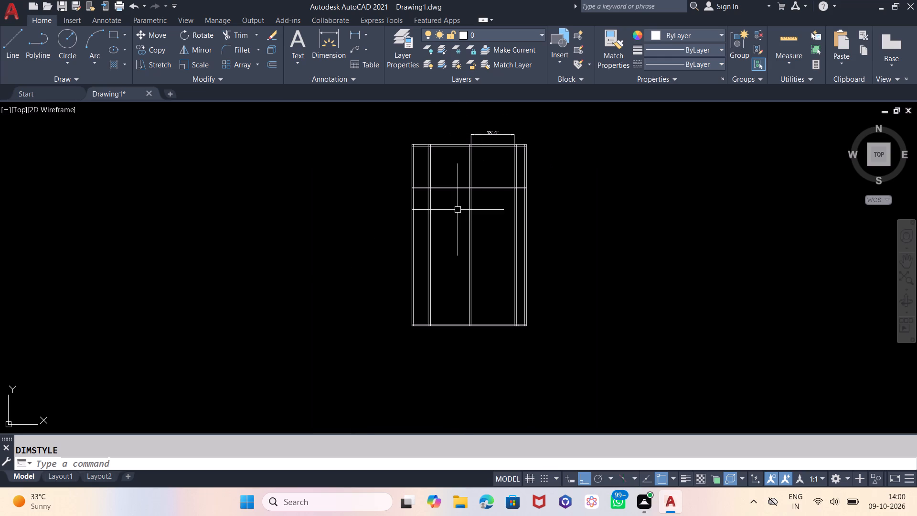
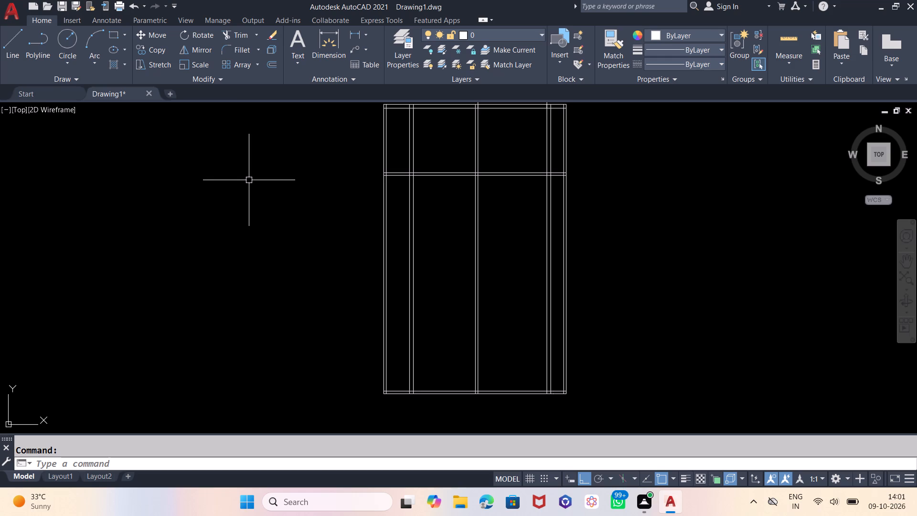
Measure the top area's clear width between the left partition's inner face and the right partition's inner face using a dimension preview.
{"action": "left_click", "coordinate": [332, 48]}
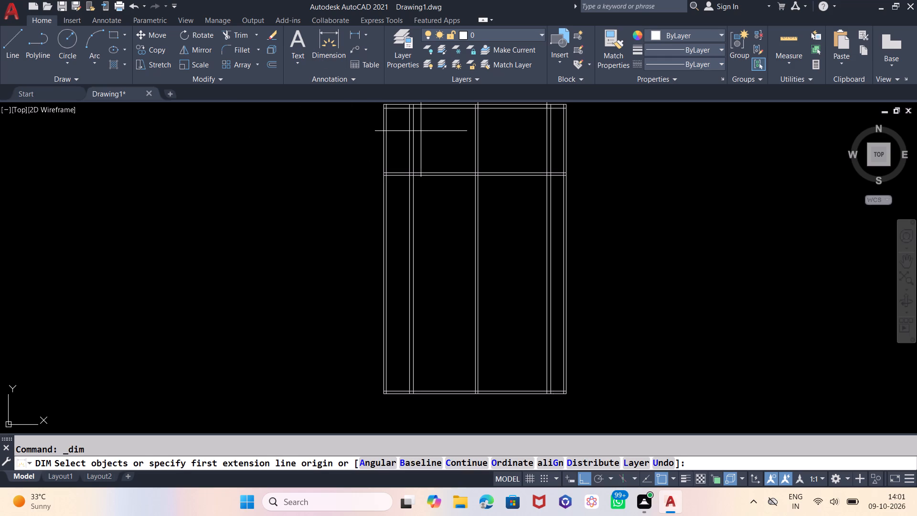
{"action": "scroll", "coordinate": [456, 258], "scroll_direction": "down", "scroll_amount": 1}
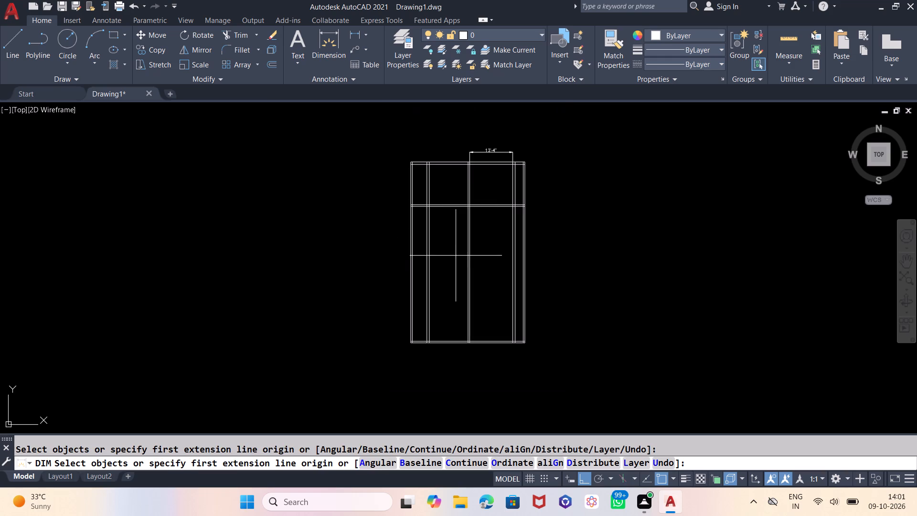
{"action": "scroll", "coordinate": [441, 161], "scroll_direction": "up", "scroll_amount": 3}
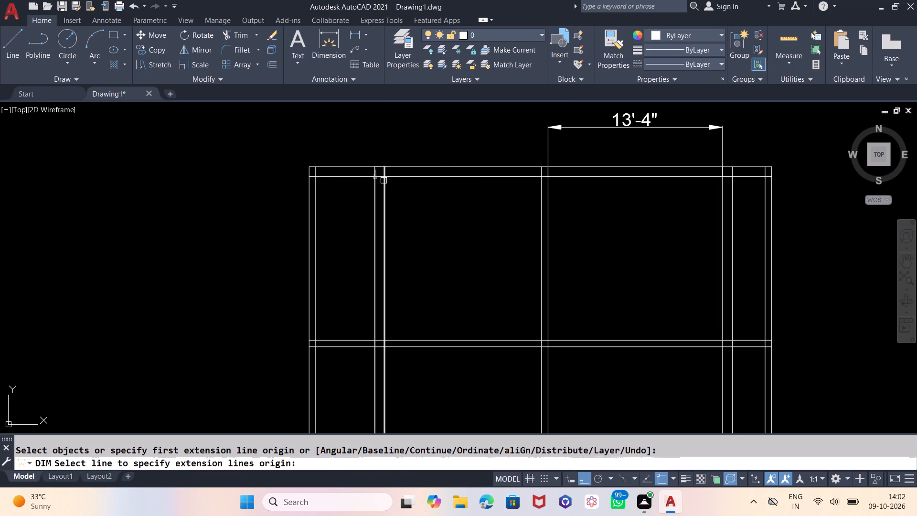
{"action": "left_click", "coordinate": [384, 175]}
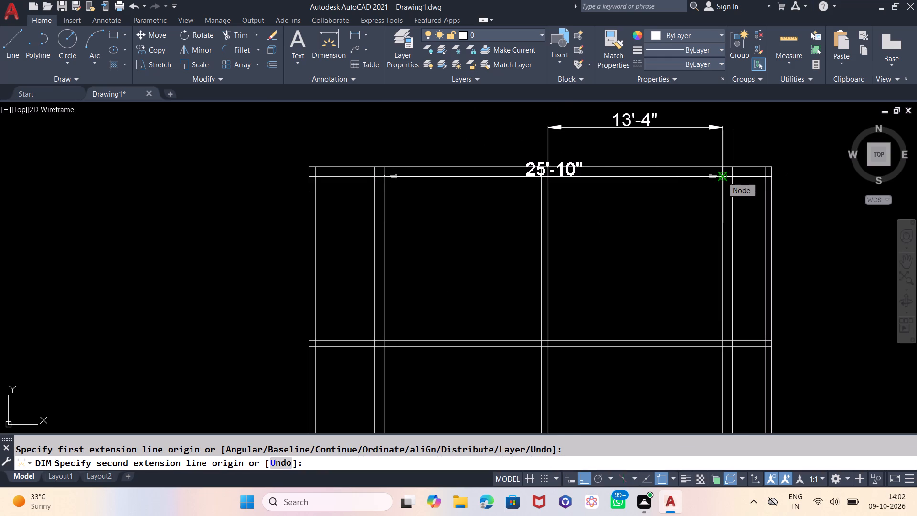
{"action": "scroll", "coordinate": [722, 177], "scroll_direction": "up", "scroll_amount": 1}
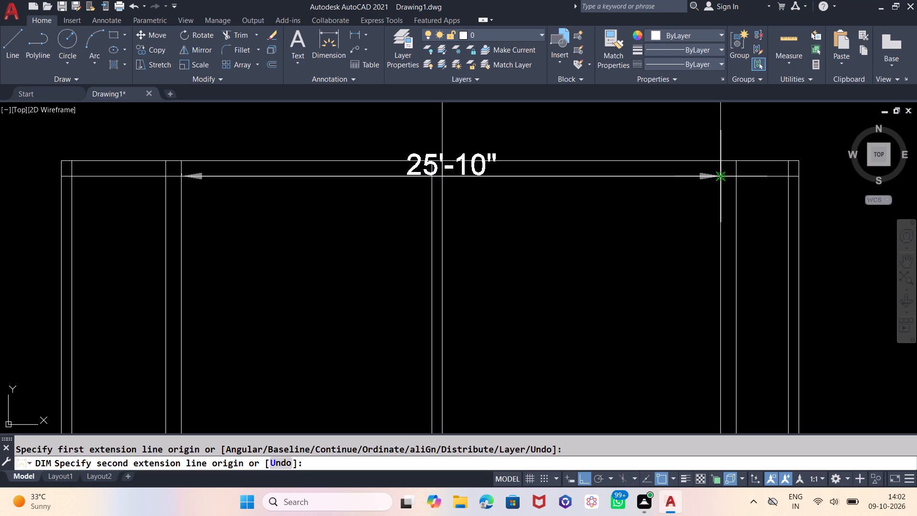
{"action": "key", "text": "Escape"}
{"action": "scroll", "coordinate": [725, 166], "scroll_direction": "down", "scroll_amount": 3}
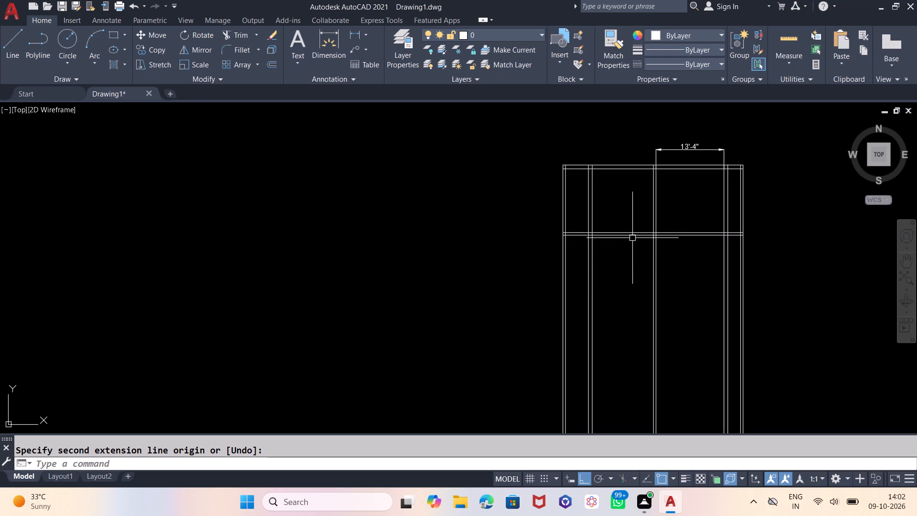
{"action": "key", "text": "ctrl+z"}
{"action": "key", "text": "ctrl+z"}
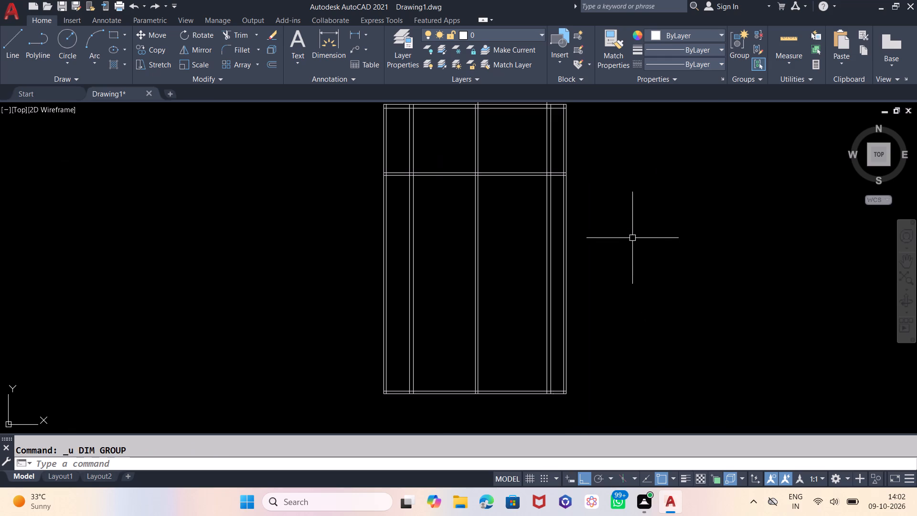
Delete the inner-face lines of the left and right partitions, the middle partition's right-face line and the horizontal partition's lower line.
{"action": "scroll", "coordinate": [675, 304], "scroll_direction": "down", "scroll_amount": 1}
{"action": "scroll", "coordinate": [517, 170], "scroll_direction": "up", "scroll_amount": 3}
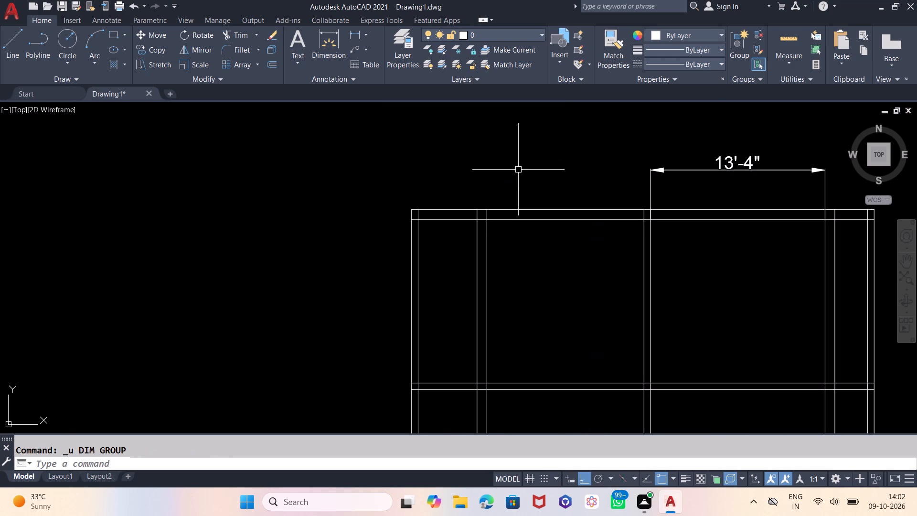
{"action": "scroll", "coordinate": [484, 207], "scroll_direction": "down", "scroll_amount": 2}
{"action": "scroll", "coordinate": [486, 253], "scroll_direction": "up", "scroll_amount": 2}
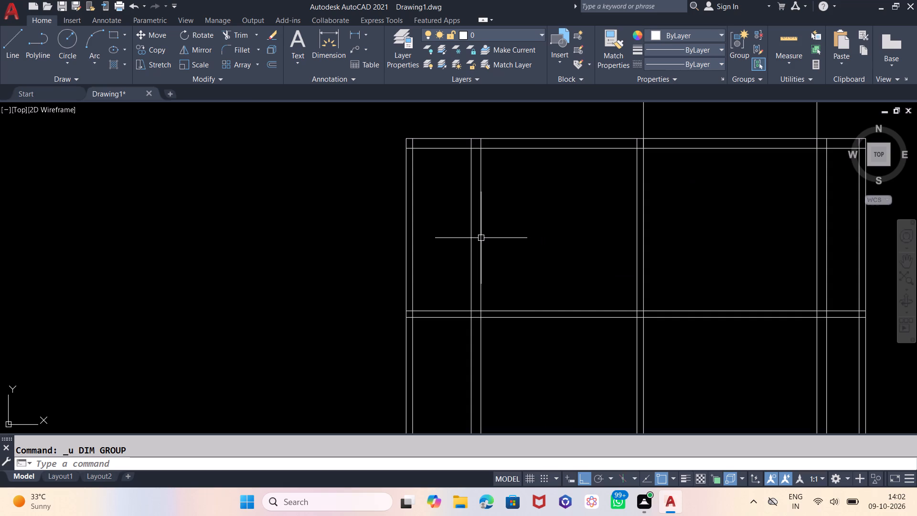
{"action": "left_click", "coordinate": [481, 237]}
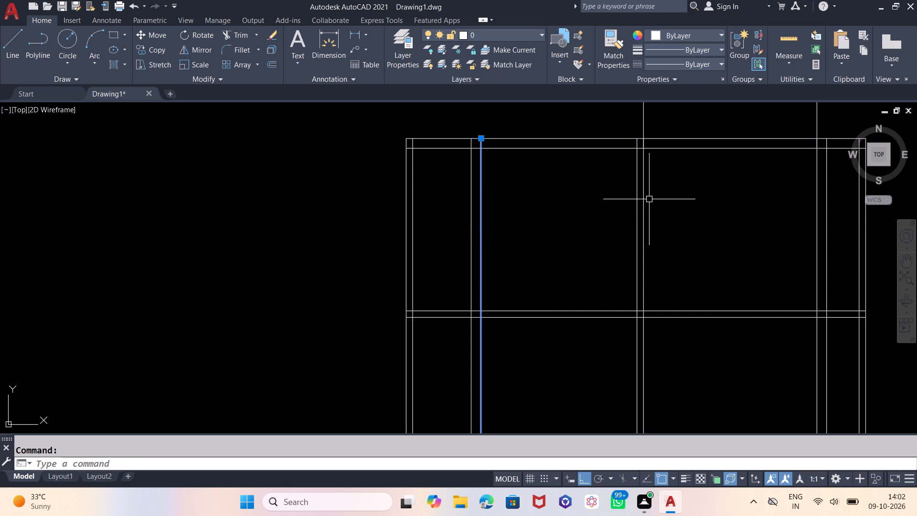
{"action": "left_click", "coordinate": [646, 204]}
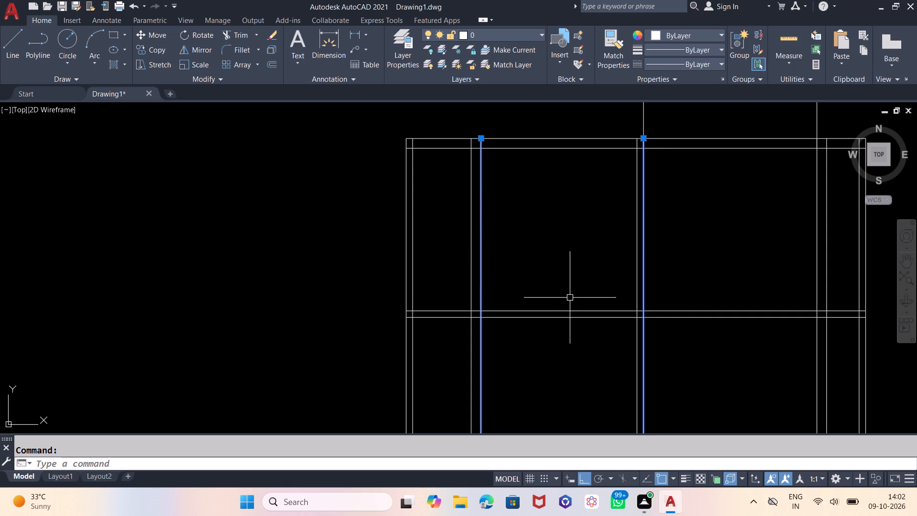
{"action": "left_click", "coordinate": [571, 320]}
{"action": "scroll", "coordinate": [433, 304], "scroll_direction": "down", "scroll_amount": 2}
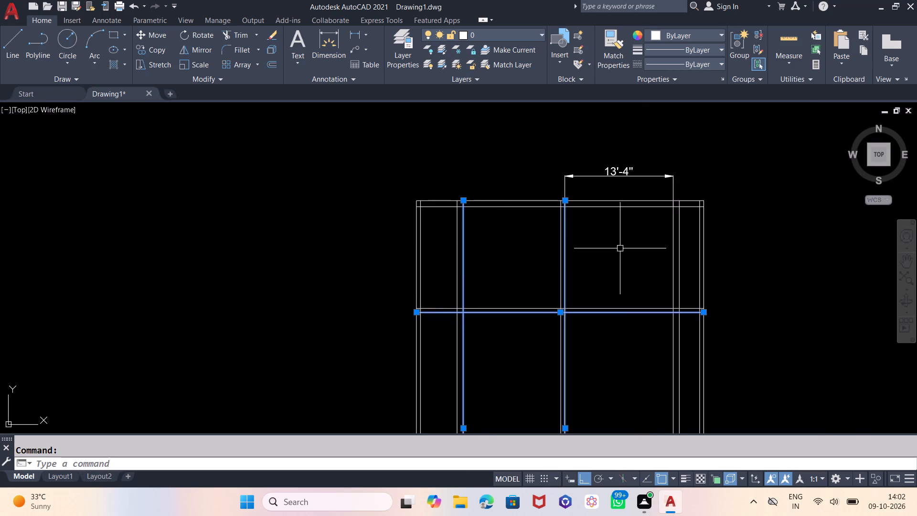
{"action": "scroll", "coordinate": [682, 241], "scroll_direction": "up", "scroll_amount": 2}
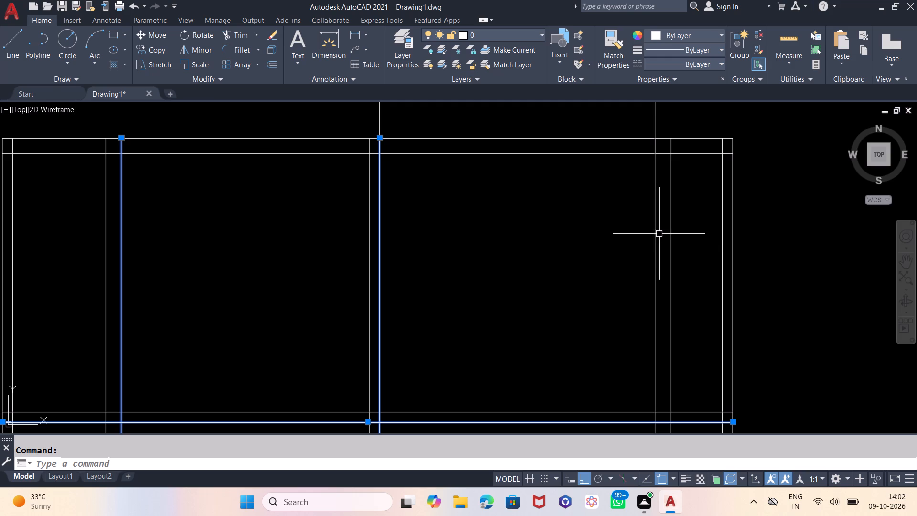
{"action": "left_click", "coordinate": [655, 233]}
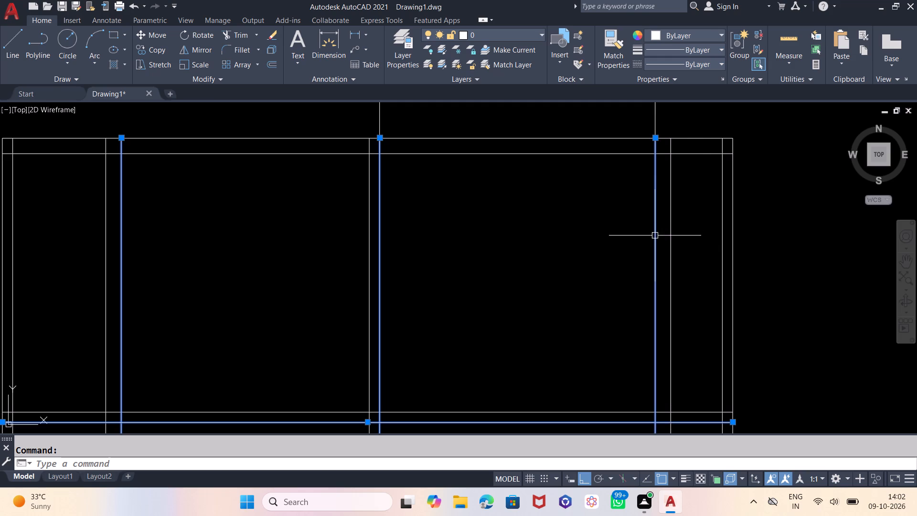
{"action": "key", "text": "Delete"}
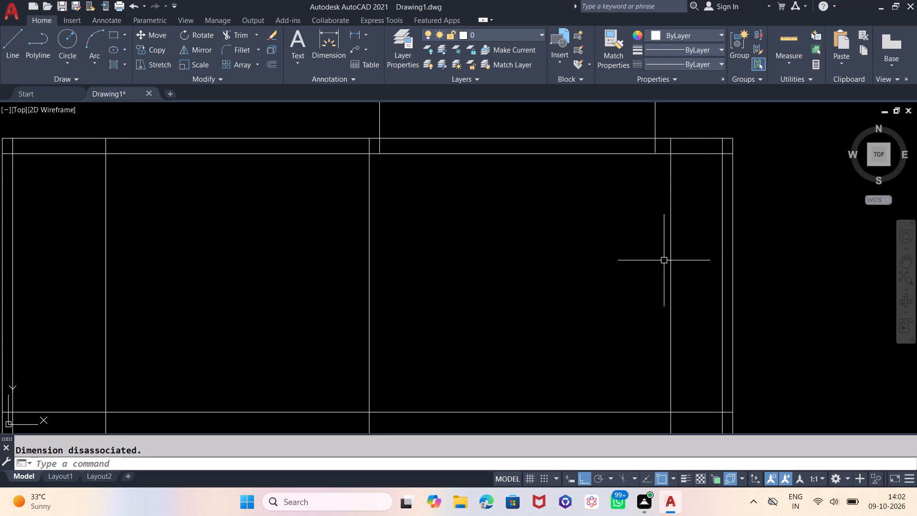
Offset the remaining partition lines by 4": left and middle partitions to the right, horizontal partition downward, right partition to the left.
{"action": "scroll", "coordinate": [712, 198], "scroll_direction": "down", "scroll_amount": 2}
{"action": "scroll", "coordinate": [719, 150], "scroll_direction": "down", "scroll_amount": 1}
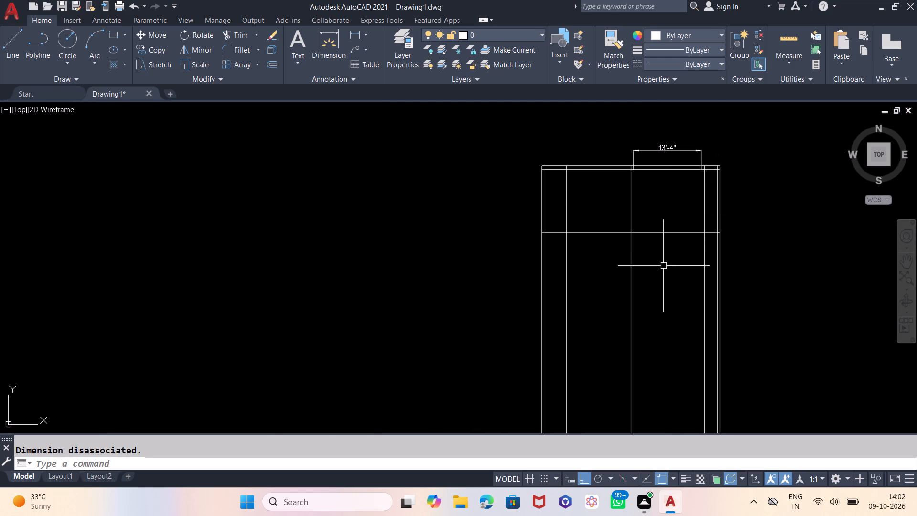
{"action": "scroll", "coordinate": [640, 262], "scroll_direction": "down", "scroll_amount": 2}
{"action": "scroll", "coordinate": [640, 262], "scroll_direction": "up", "scroll_amount": 2}
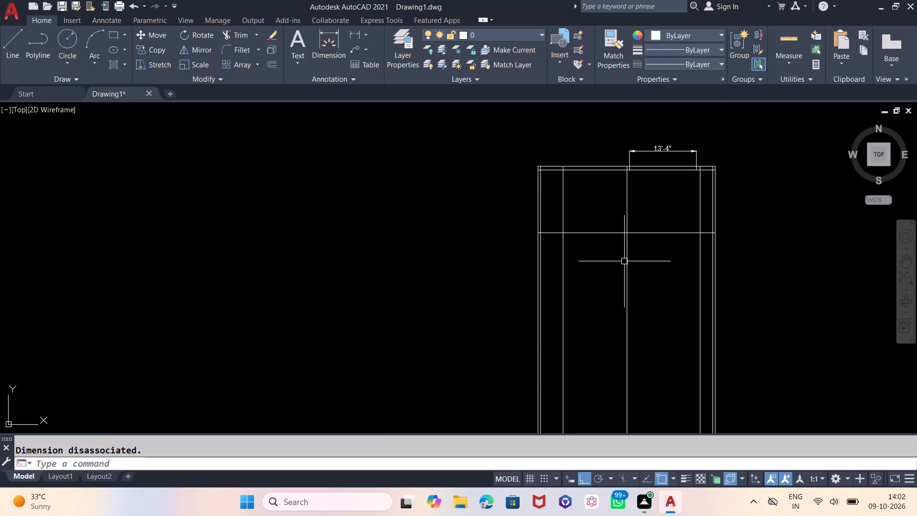
{"action": "key", "text": "o"}
{"action": "key", "text": "Return"}
{"action": "key", "text": "4"}
{"action": "key", "text": "Return"}
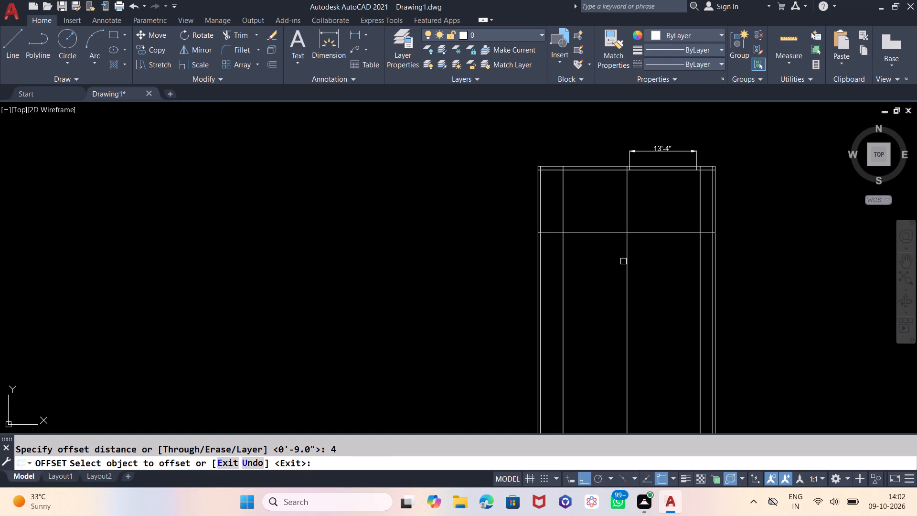
{"action": "scroll", "coordinate": [560, 230], "scroll_direction": "up", "scroll_amount": 3}
{"action": "left_click", "coordinate": [565, 214]}
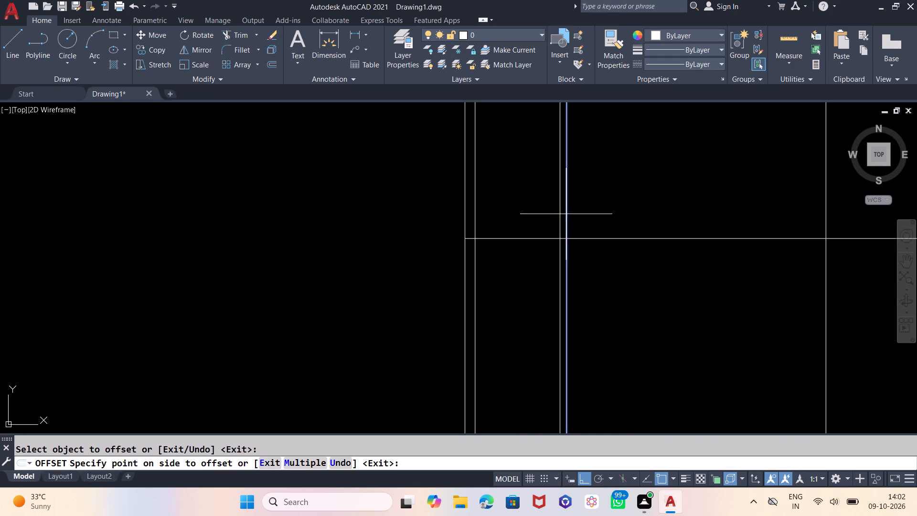
{"action": "left_click", "coordinate": [592, 208]}
{"action": "left_click", "coordinate": [608, 236]}
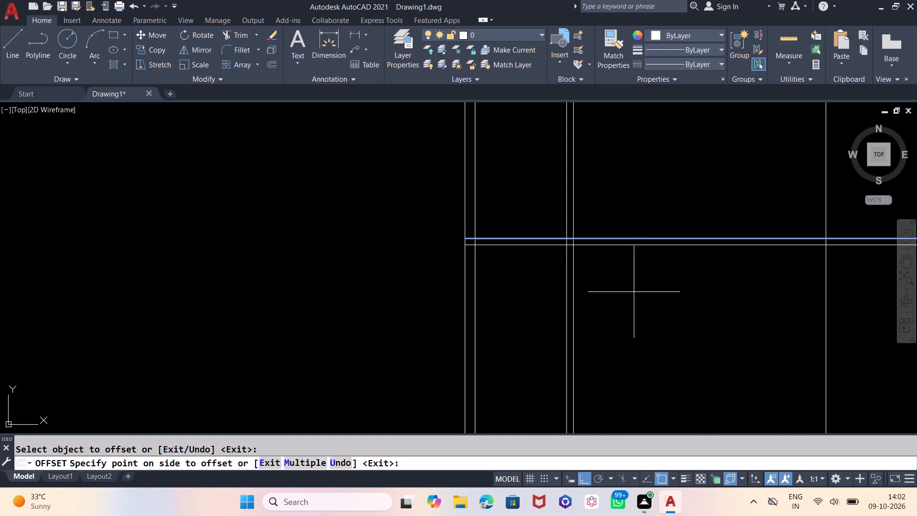
{"action": "left_click", "coordinate": [634, 292]}
{"action": "scroll", "coordinate": [588, 292], "scroll_direction": "down", "scroll_amount": 1}
{"action": "left_click", "coordinate": [737, 217]}
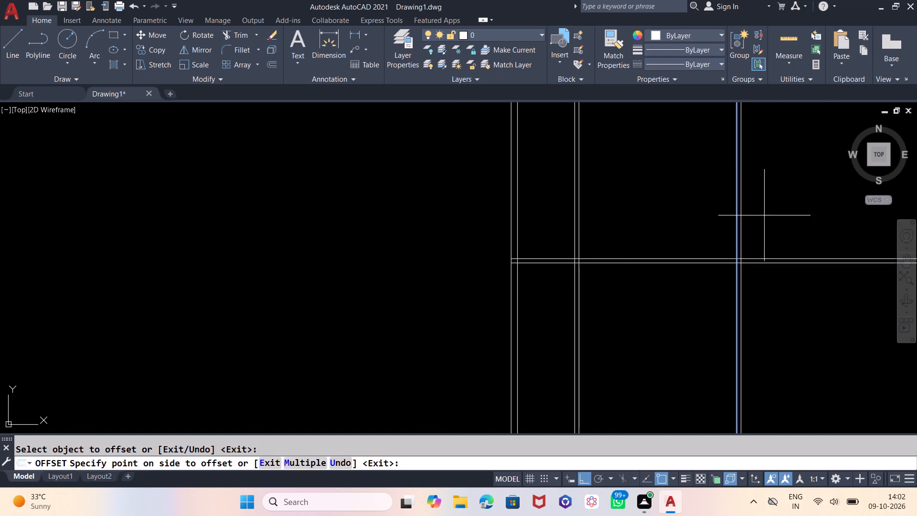
{"action": "left_click", "coordinate": [764, 215]}
{"action": "scroll", "coordinate": [558, 312], "scroll_direction": "down", "scroll_amount": 2}
{"action": "scroll", "coordinate": [679, 248], "scroll_direction": "up", "scroll_amount": 2}
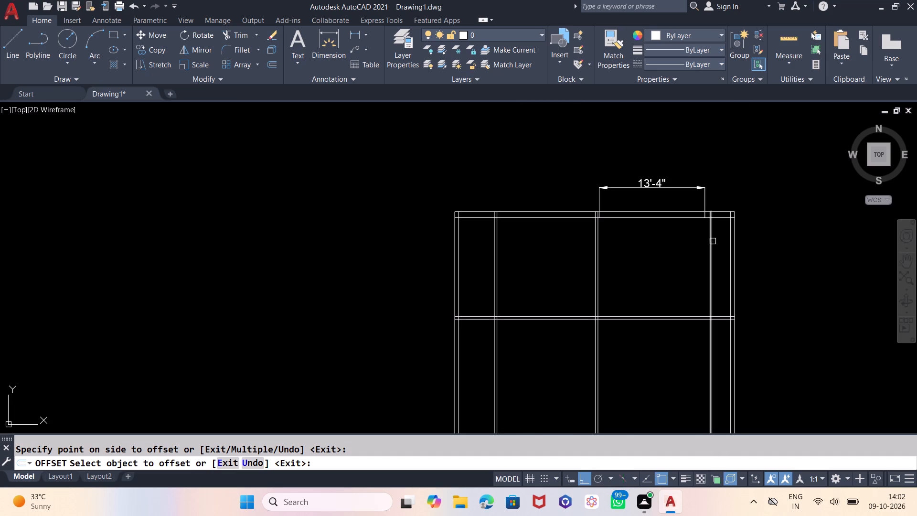
{"action": "left_click", "coordinate": [711, 242]}
{"action": "left_click", "coordinate": [701, 248]}
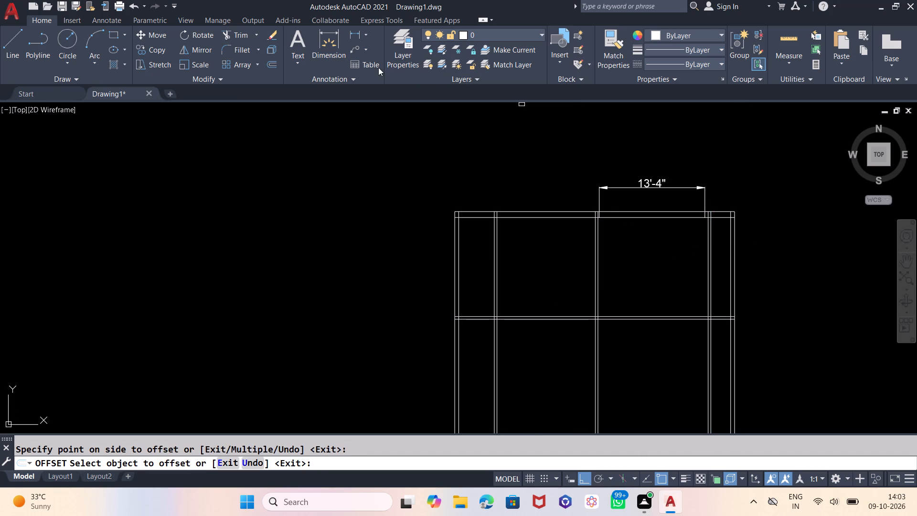
Measure the clear width between the new inner faces of the left and right partitions using a dimension preview.
{"action": "left_click", "coordinate": [327, 44]}
{"action": "scroll", "coordinate": [469, 250], "scroll_direction": "up", "scroll_amount": 2}
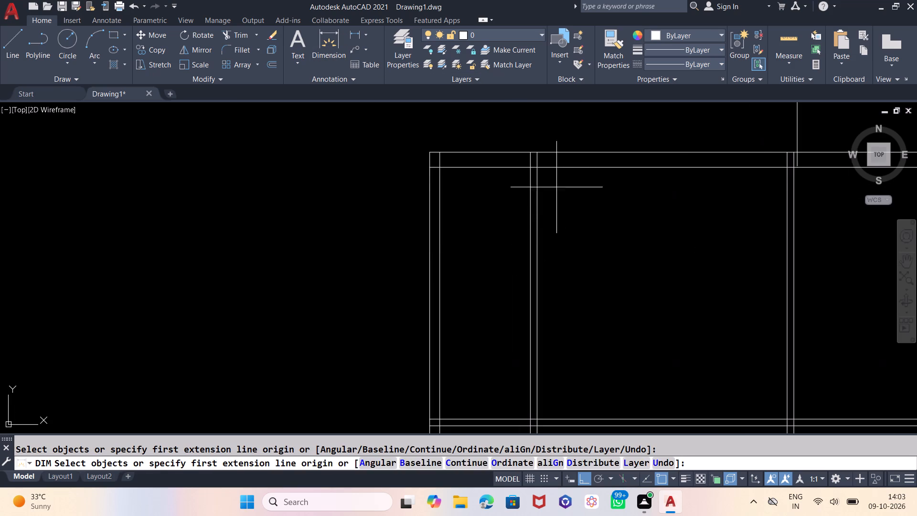
{"action": "left_click", "coordinate": [538, 168]}
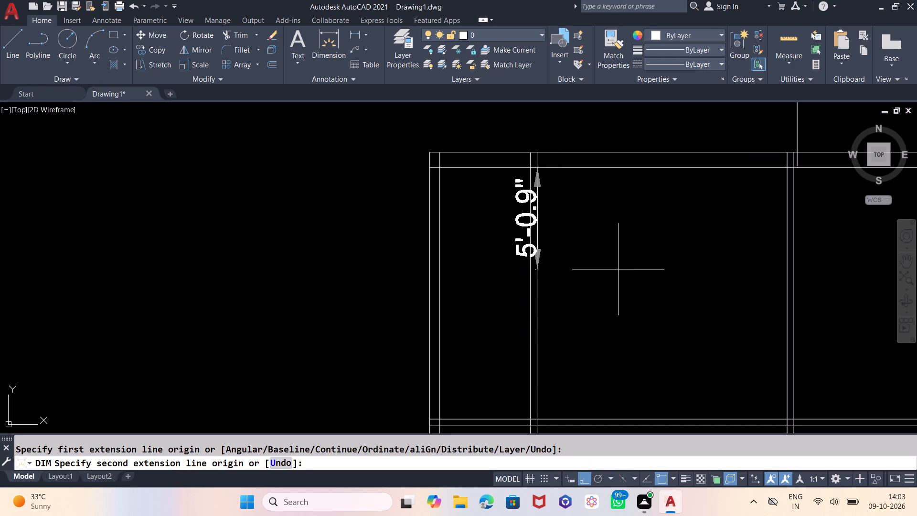
{"action": "scroll", "coordinate": [594, 310], "scroll_direction": "down", "scroll_amount": 2}
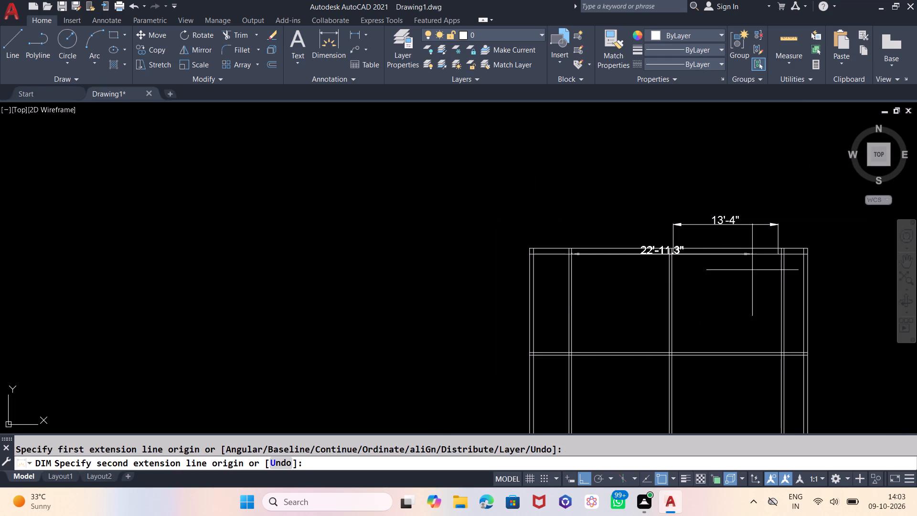
{"action": "scroll", "coordinate": [773, 258], "scroll_direction": "up", "scroll_amount": 3}
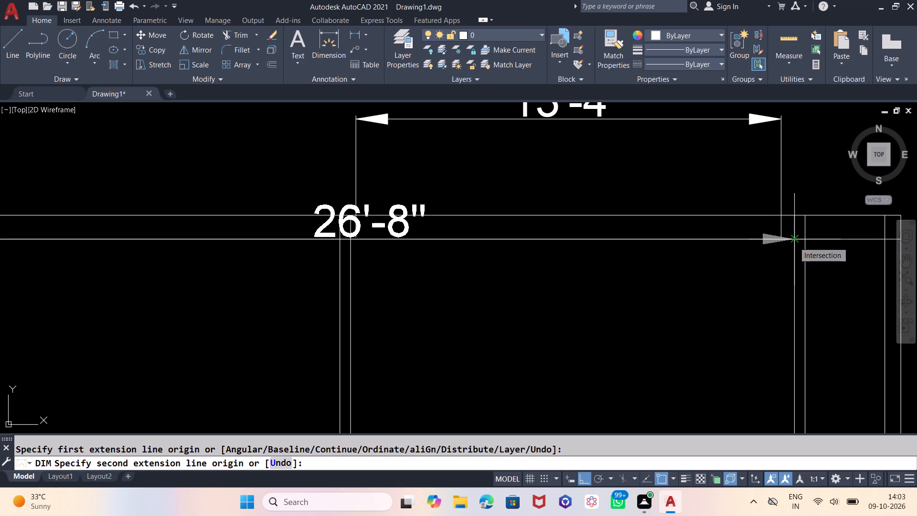
{"action": "key", "text": "Escape"}
Offset the middle partition's right-face line 4' to the right, into the top-right room.
{"action": "scroll", "coordinate": [804, 232], "scroll_direction": "down", "scroll_amount": 2}
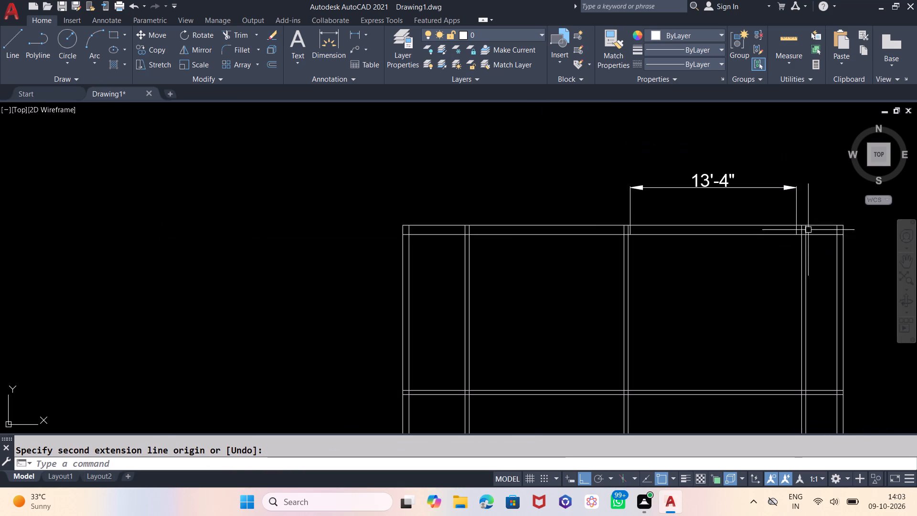
{"action": "scroll", "coordinate": [812, 228], "scroll_direction": "down", "scroll_amount": 2}
{"action": "scroll", "coordinate": [734, 274], "scroll_direction": "up", "scroll_amount": 2}
{"action": "scroll", "coordinate": [549, 312], "scroll_direction": "down", "scroll_amount": 1}
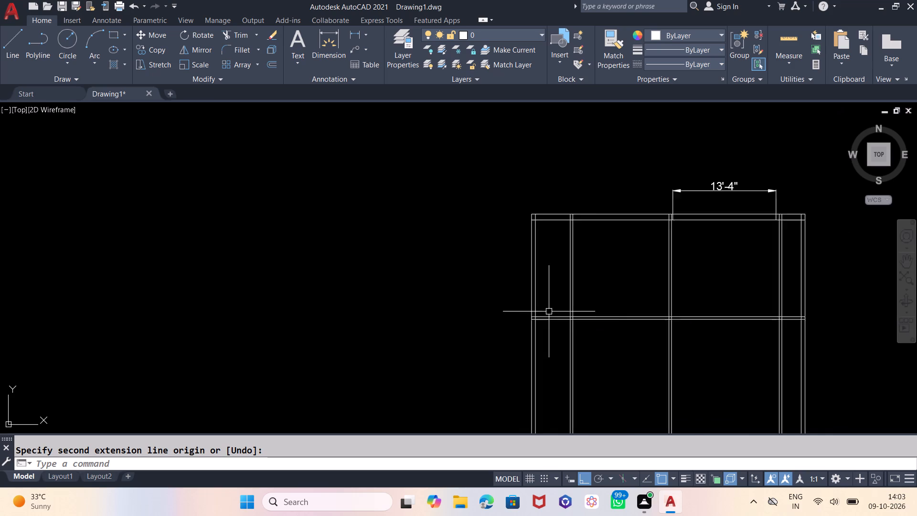
{"action": "scroll", "coordinate": [549, 312], "scroll_direction": "down", "scroll_amount": 1}
{"action": "scroll", "coordinate": [634, 276], "scroll_direction": "up", "scroll_amount": 2}
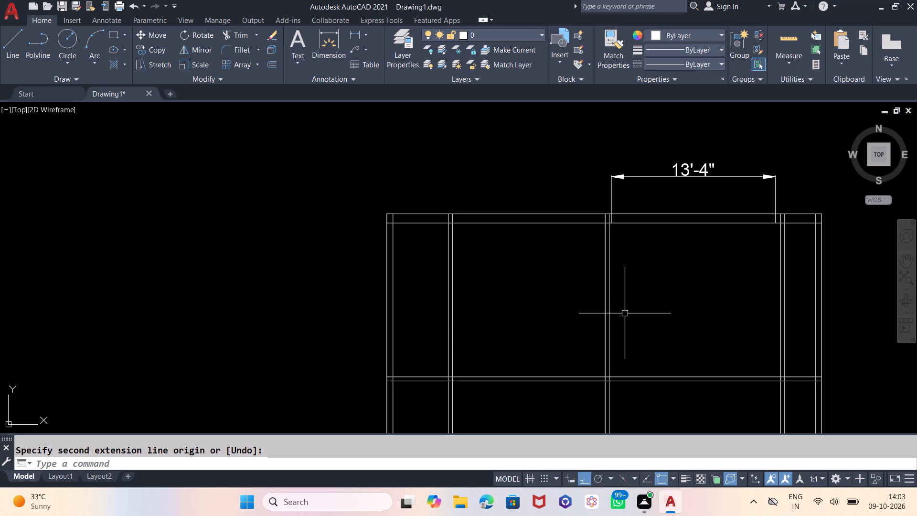
{"action": "key", "text": "o"}
{"action": "key", "text": "Return"}
{"action": "type", "text": "4'"}
{"action": "key", "text": "Return"}
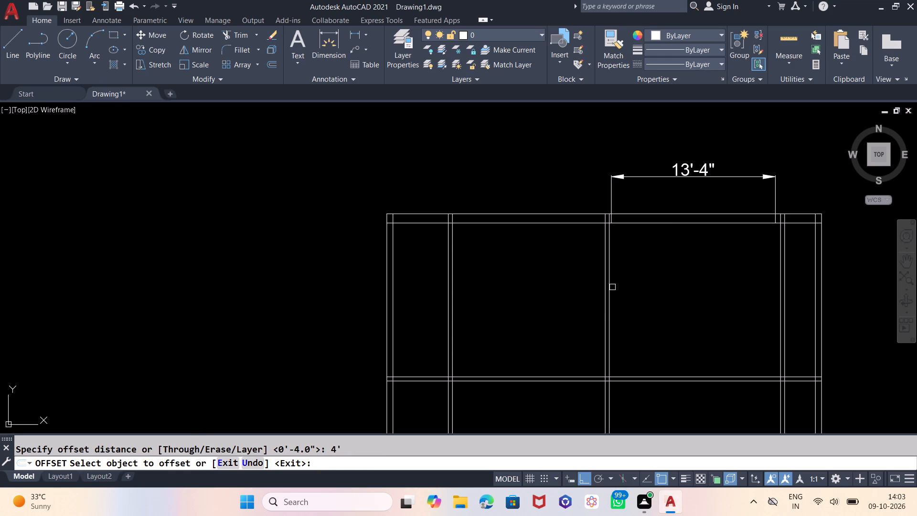
{"action": "left_click", "coordinate": [611, 290]}
{"action": "left_click", "coordinate": [691, 285]}
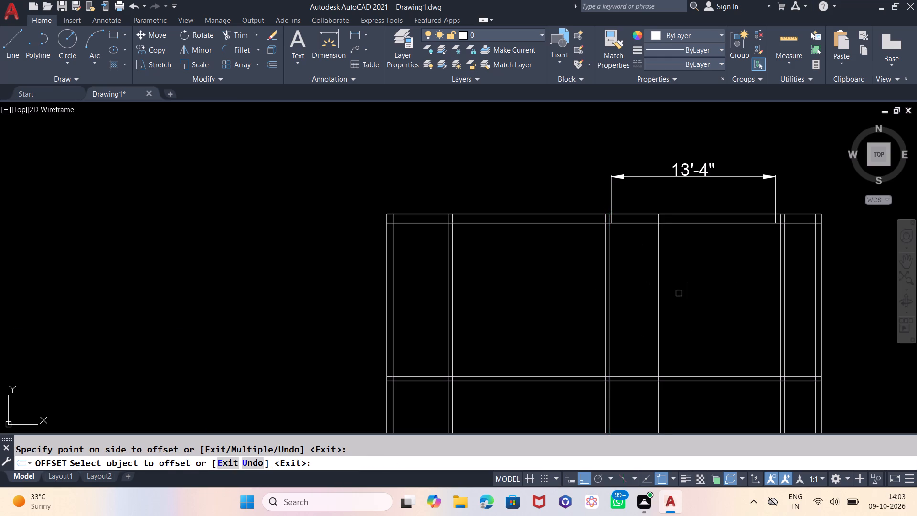
{"action": "key", "text": "Escape"}
Offset the top wall's inner line 6'9" downward, across the top rooms.
{"action": "key", "text": "o"}
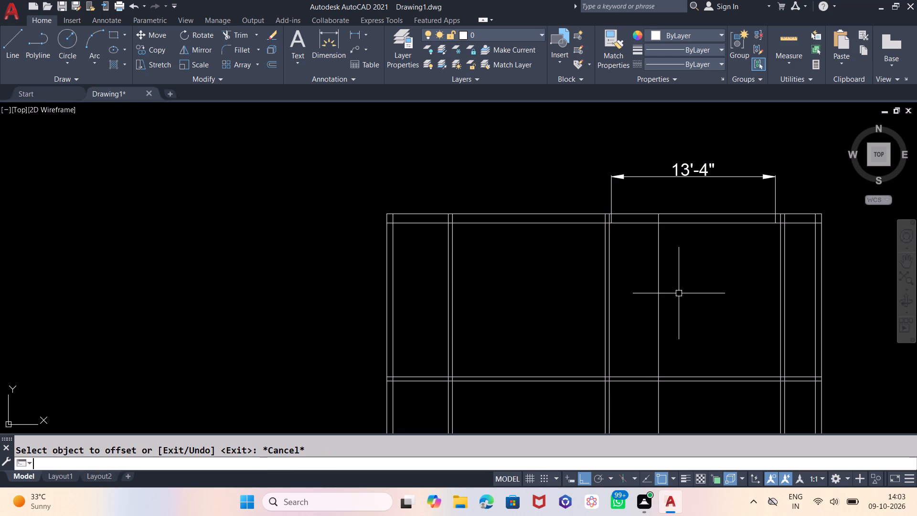
{"action": "key", "text": "Return"}
{"action": "key", "text": "6"}
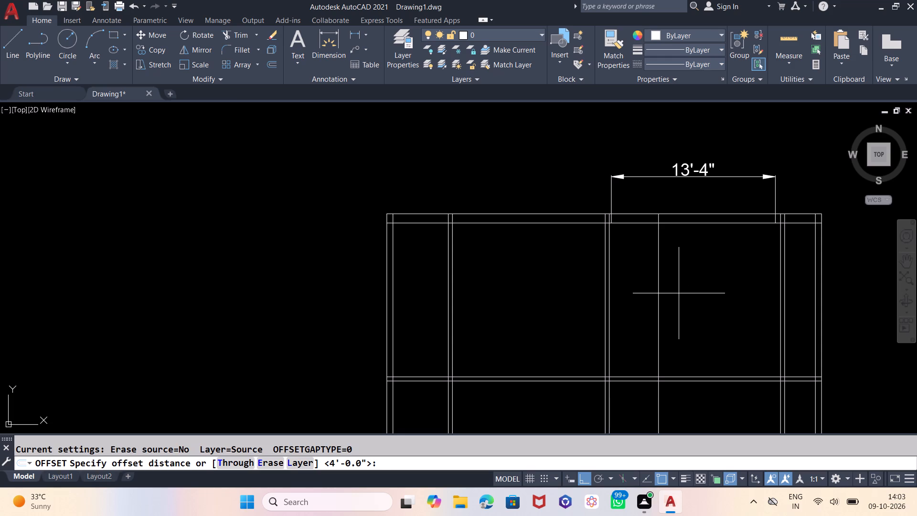
{"action": "type", "text": "'9"}
{"action": "key", "text": "shift+quotedbl"}
{"action": "key", "text": "shift+Return"}
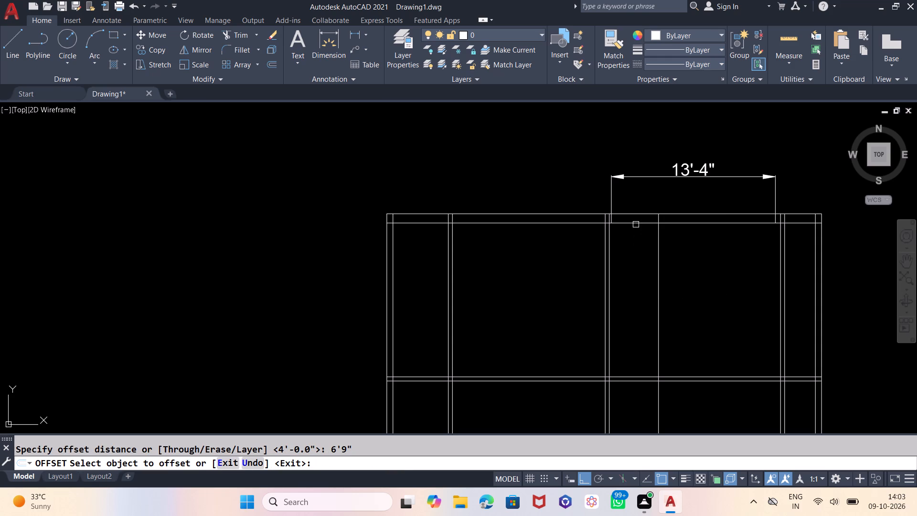
{"action": "left_click", "coordinate": [636, 225]}
{"action": "left_click", "coordinate": [644, 321]}
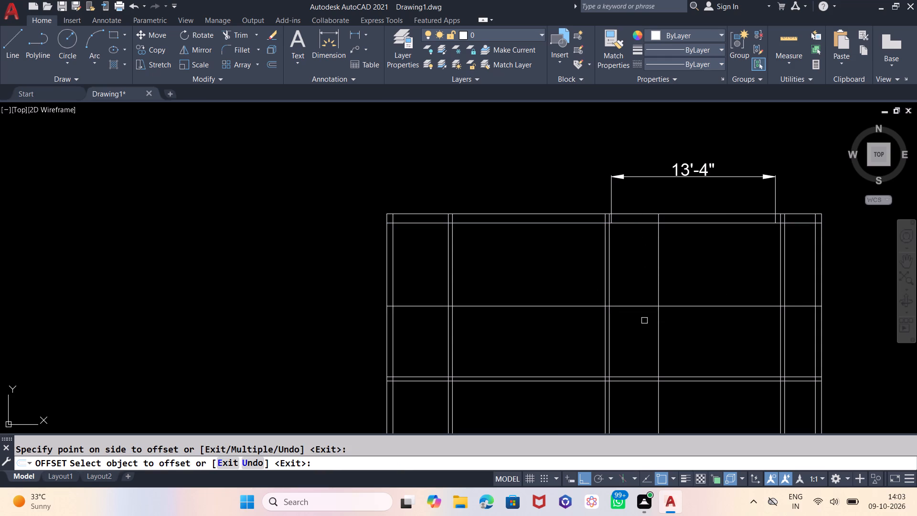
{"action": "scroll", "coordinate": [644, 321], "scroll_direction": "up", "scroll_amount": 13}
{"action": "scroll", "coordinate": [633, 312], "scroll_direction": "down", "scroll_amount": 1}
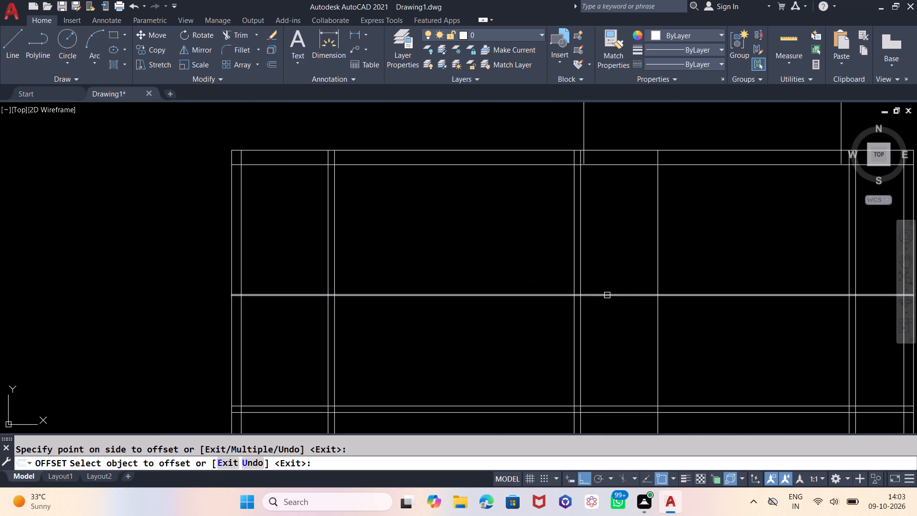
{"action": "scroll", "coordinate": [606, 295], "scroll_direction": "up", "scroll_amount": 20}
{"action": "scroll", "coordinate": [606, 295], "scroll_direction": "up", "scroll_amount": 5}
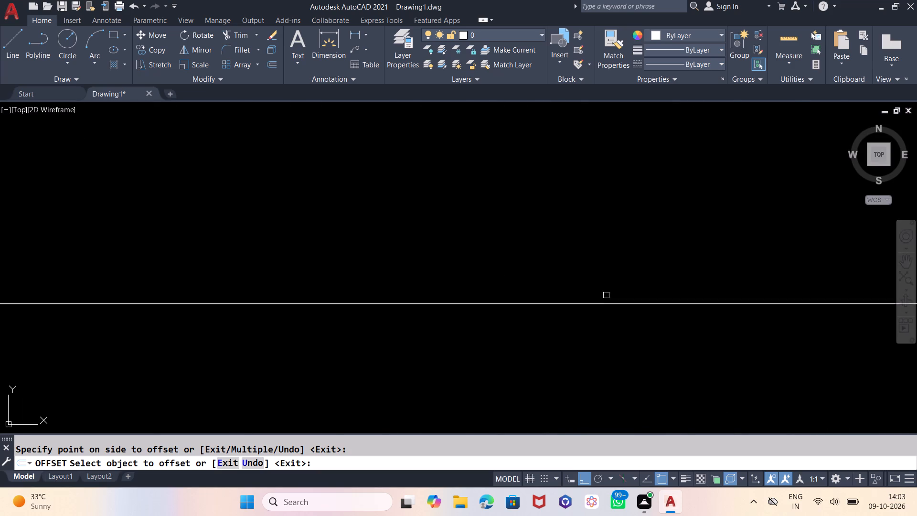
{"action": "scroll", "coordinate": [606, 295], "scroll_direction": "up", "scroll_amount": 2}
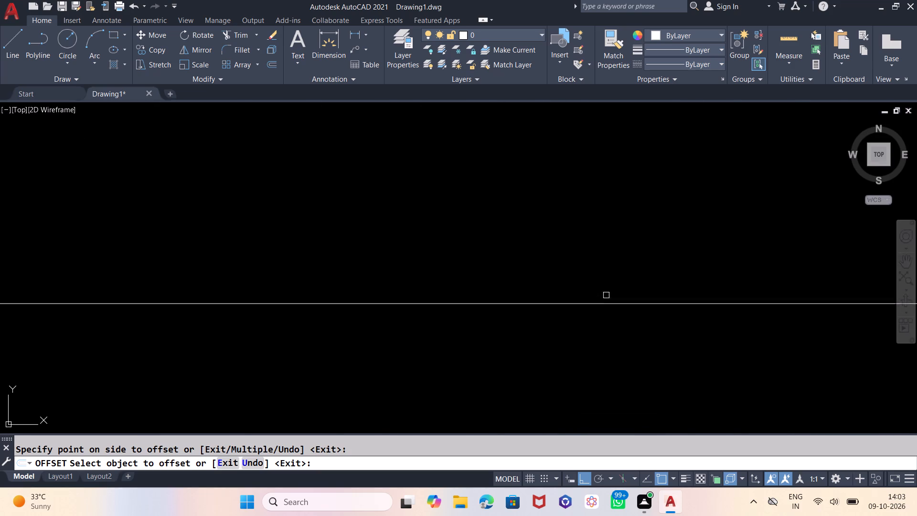
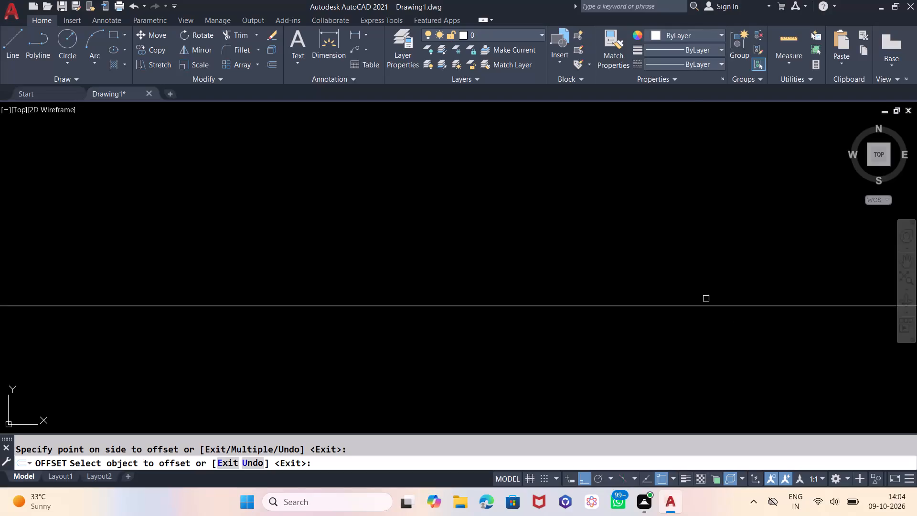
Offset the new vertical line in the top-right room 4" to the right and the new horizontal line 4" downward.
{"action": "scroll", "coordinate": [671, 294], "scroll_direction": "down", "scroll_amount": 17}
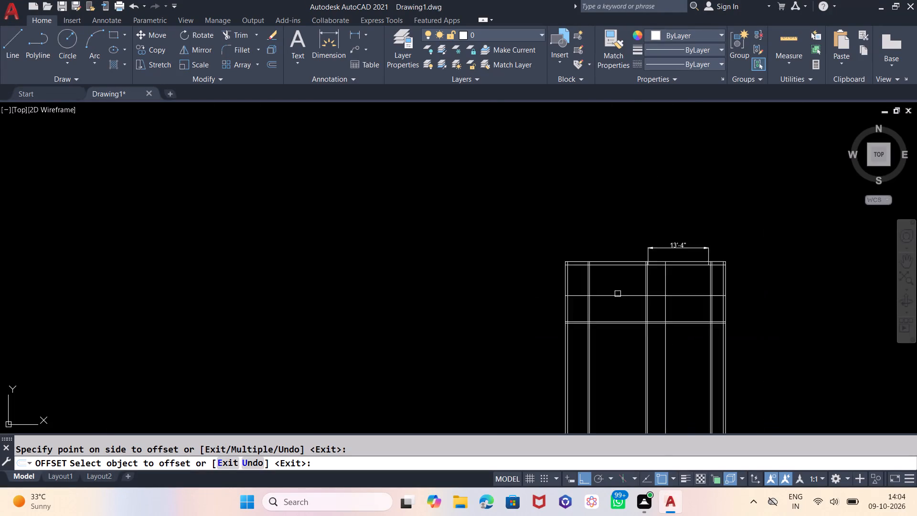
{"action": "scroll", "coordinate": [625, 233], "scroll_direction": "down", "scroll_amount": 2}
{"action": "scroll", "coordinate": [627, 309], "scroll_direction": "up", "scroll_amount": 2}
{"action": "scroll", "coordinate": [649, 262], "scroll_direction": "up", "scroll_amount": 2}
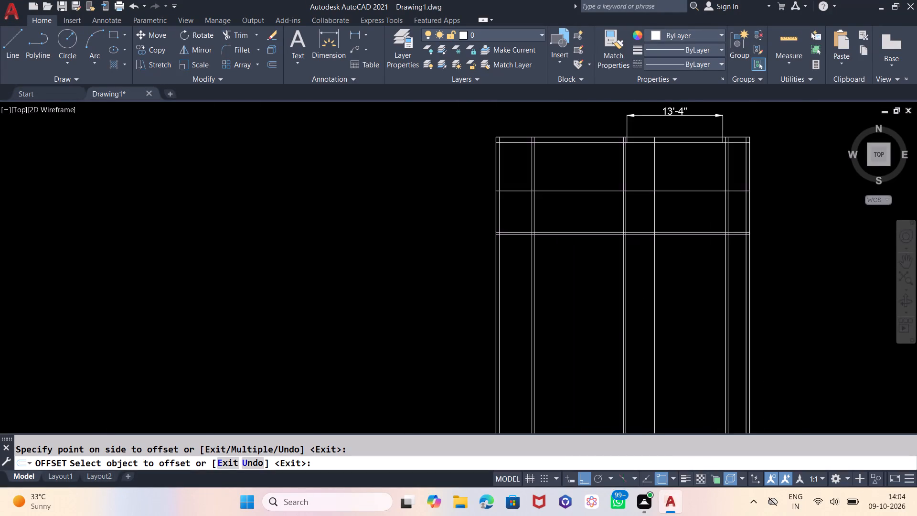
{"action": "scroll", "coordinate": [590, 344], "scroll_direction": "down", "scroll_amount": 2}
{"action": "scroll", "coordinate": [644, 258], "scroll_direction": "up", "scroll_amount": 2}
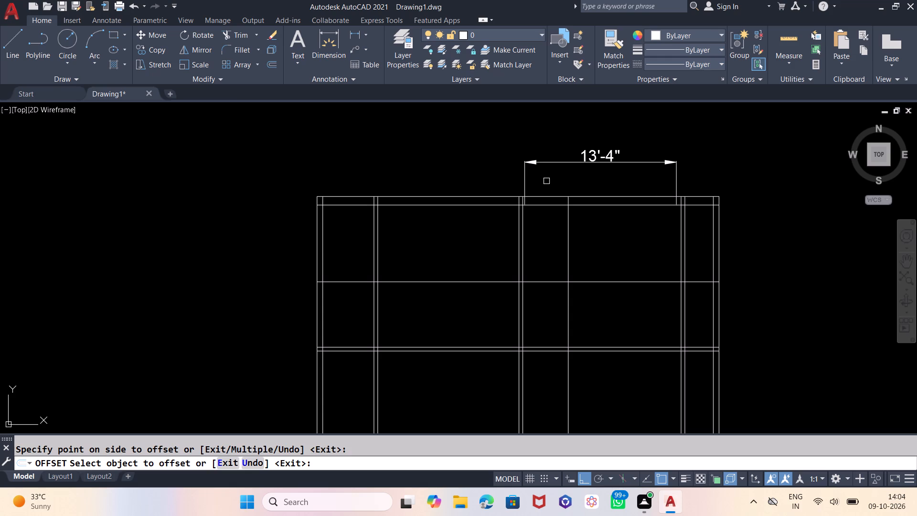
{"action": "key", "text": "Escape"}
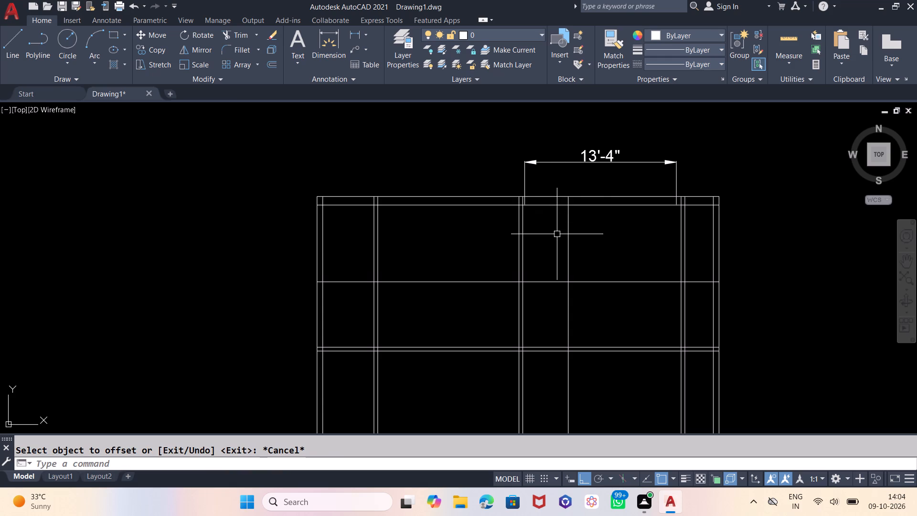
{"action": "key", "text": "o"}
{"action": "key", "text": "Return"}
{"action": "key", "text": "4"}
{"action": "key", "text": "Return"}
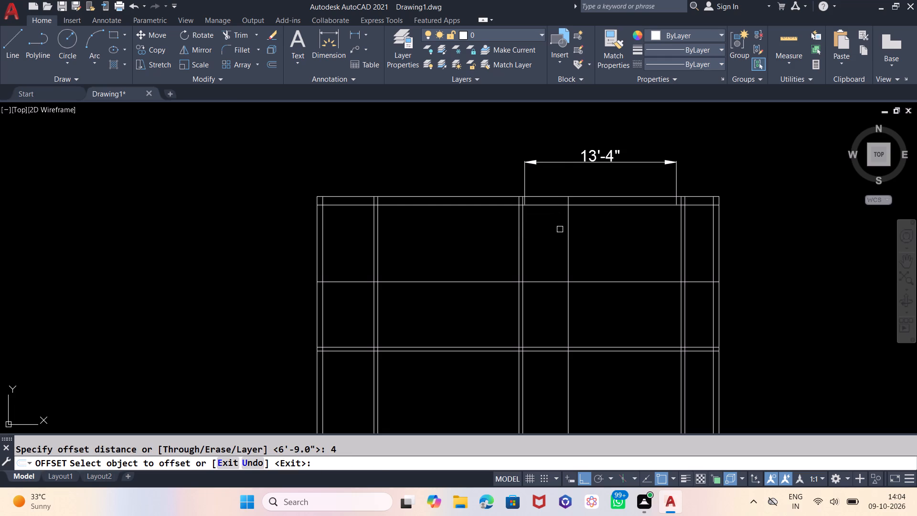
{"action": "left_click", "coordinate": [570, 231]}
{"action": "left_click", "coordinate": [587, 228]}
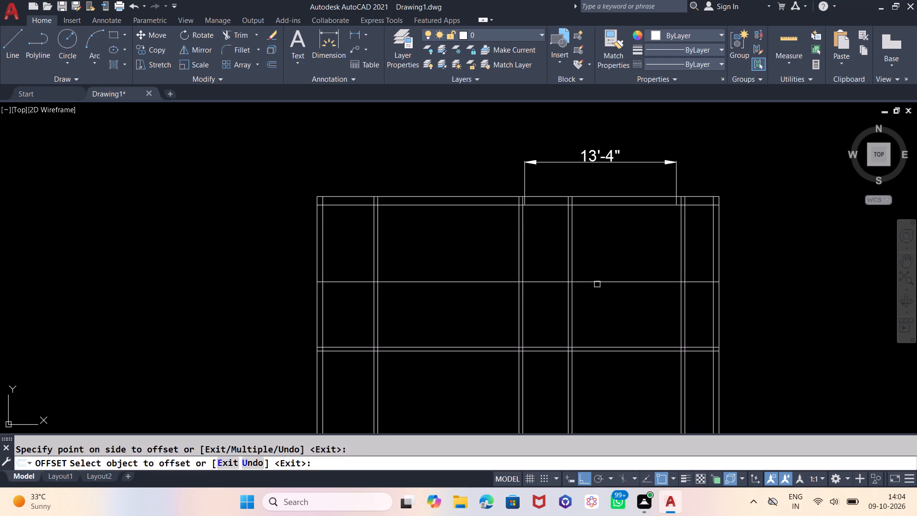
{"action": "left_click", "coordinate": [597, 282]}
{"action": "left_click", "coordinate": [607, 319]}
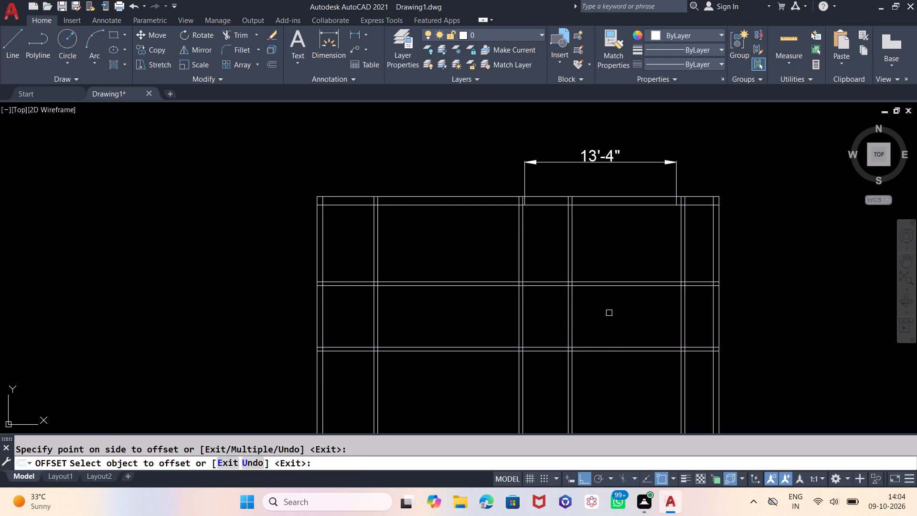
{"action": "key", "text": "Escape"}
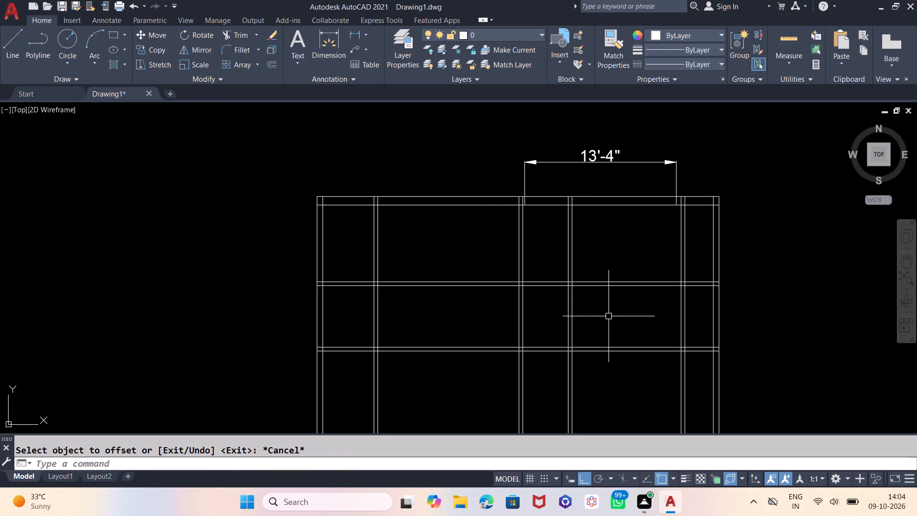
Delete the 13'-4" dimension above the top wall.
{"action": "left_click", "coordinate": [647, 164]}
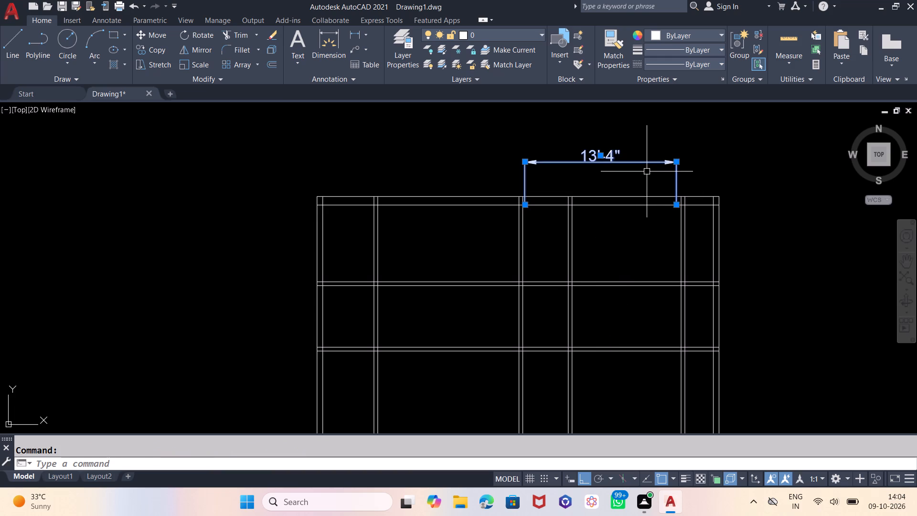
{"action": "key", "text": "Delete"}
Trim away both middle vertical partitions below the lower horizontal partition, keeping them only between the top rooms.
{"action": "scroll", "coordinate": [722, 140], "scroll_direction": "down", "scroll_amount": 1}
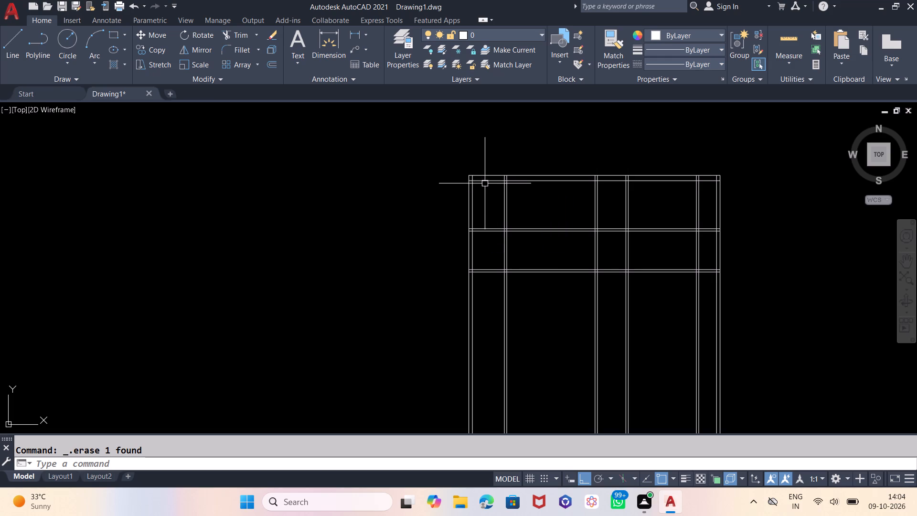
{"action": "scroll", "coordinate": [467, 160], "scroll_direction": "down", "scroll_amount": 1}
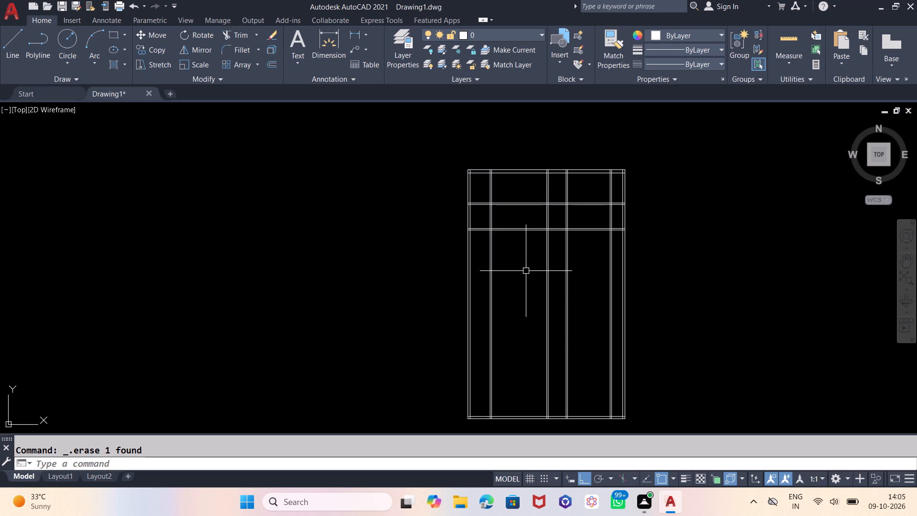
{"action": "type", "text": "TR"}
{"action": "key", "text": "Return"}
{"action": "key", "text": "Return"}
{"action": "left_click", "coordinate": [582, 261]}
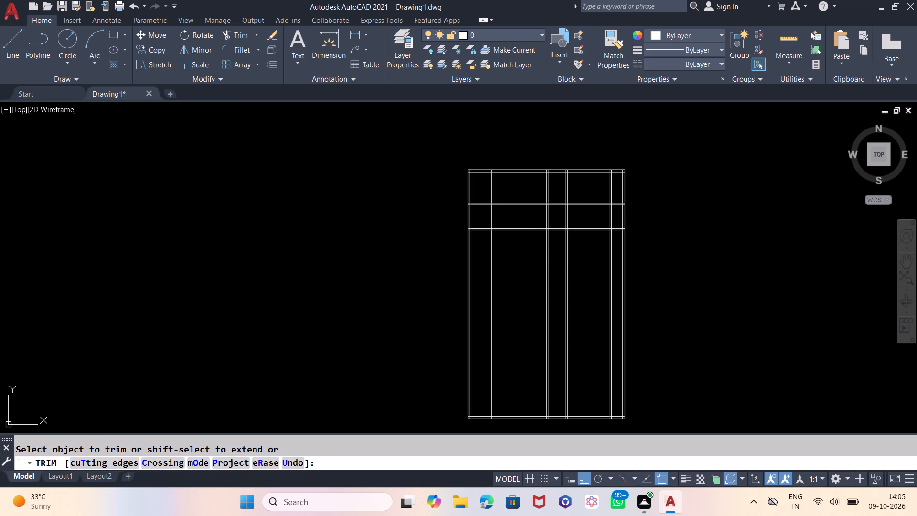
{"action": "left_click", "coordinate": [526, 298]}
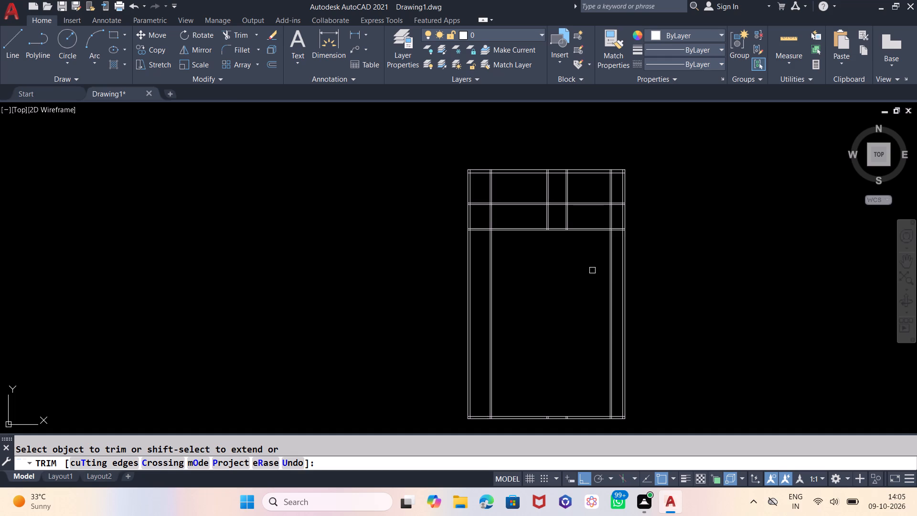
{"action": "key", "text": "Escape"}
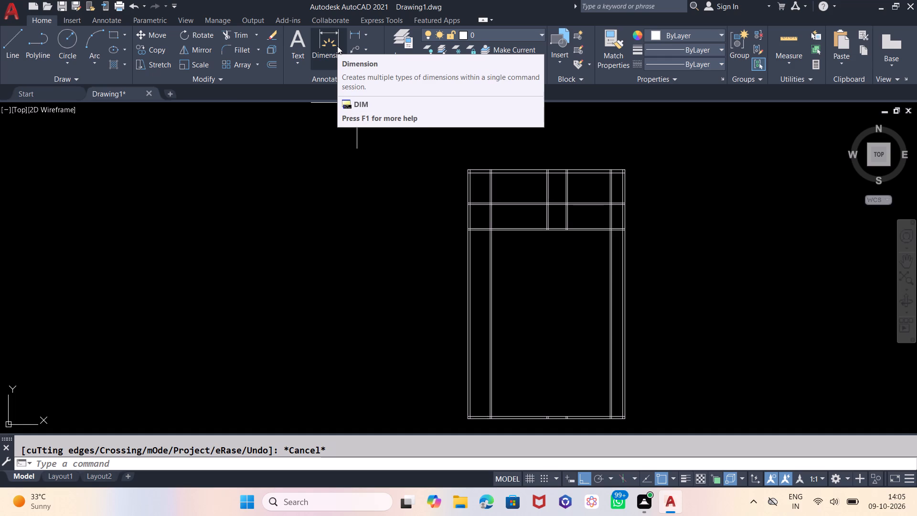
Measure the top-right room's clear width along the top wall's inner line using a dimension preview.
{"action": "left_click", "coordinate": [337, 46]}
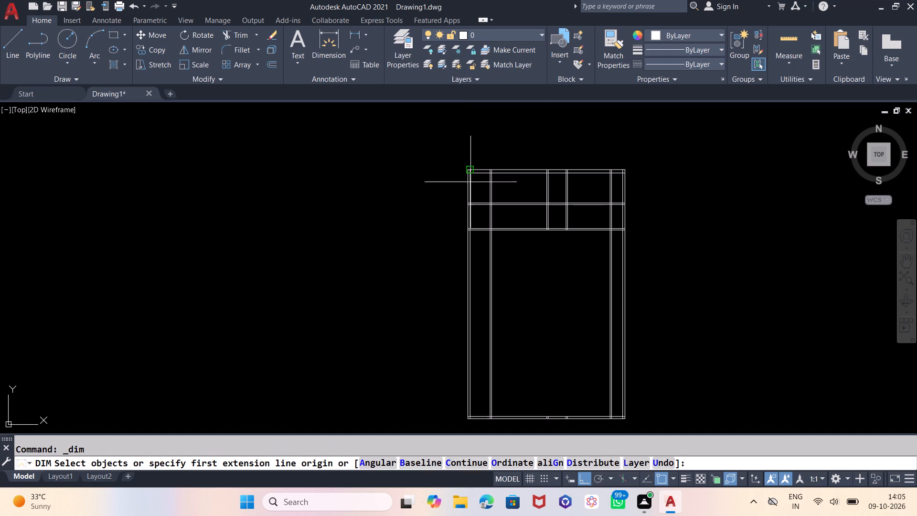
{"action": "scroll", "coordinate": [503, 193], "scroll_direction": "up", "scroll_amount": 3}
{"action": "scroll", "coordinate": [441, 235], "scroll_direction": "down", "scroll_amount": 2}
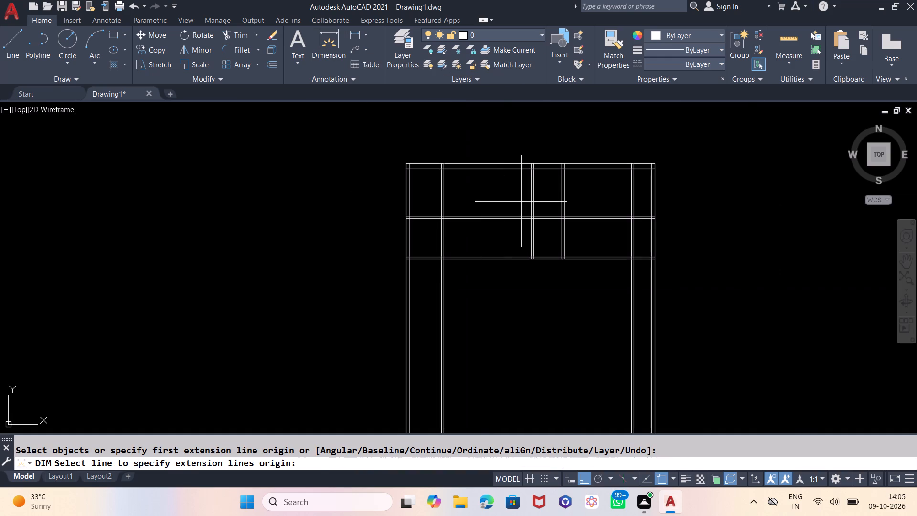
{"action": "scroll", "coordinate": [525, 195], "scroll_direction": "up", "scroll_amount": 2}
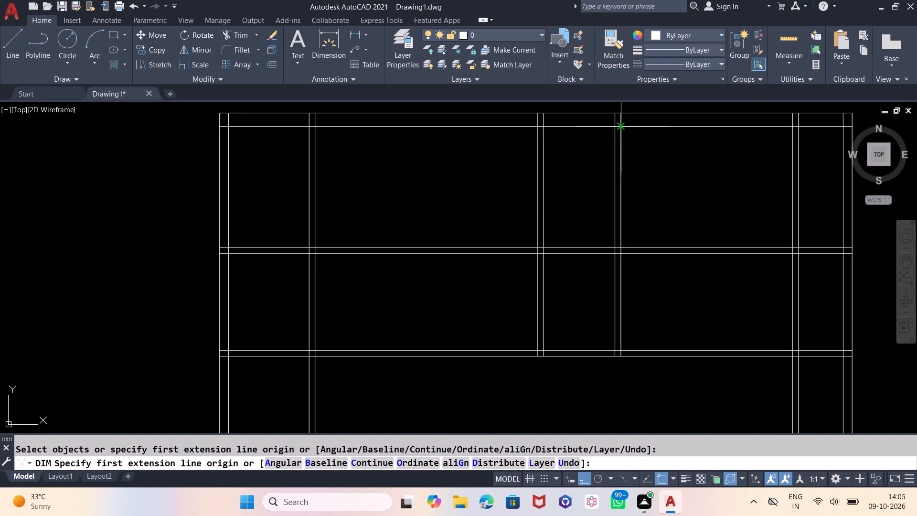
{"action": "left_click", "coordinate": [621, 129]}
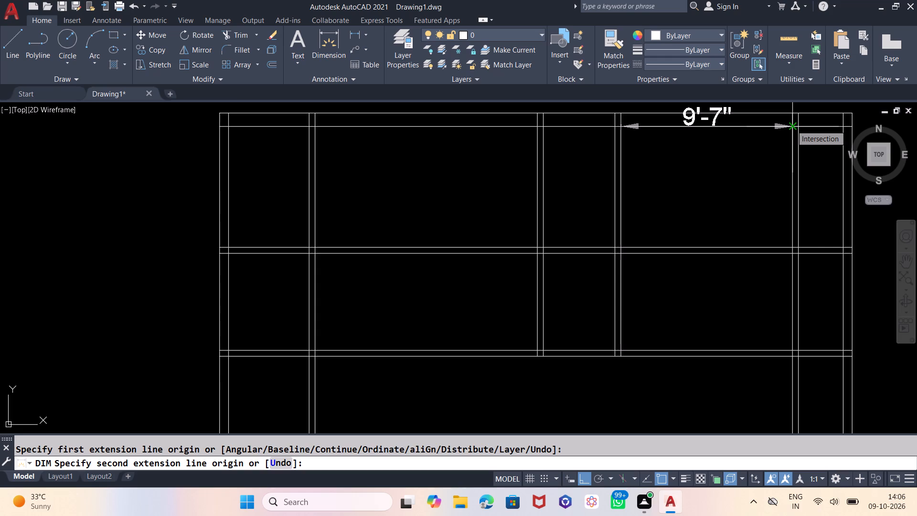
{"action": "key", "text": "Escape"}
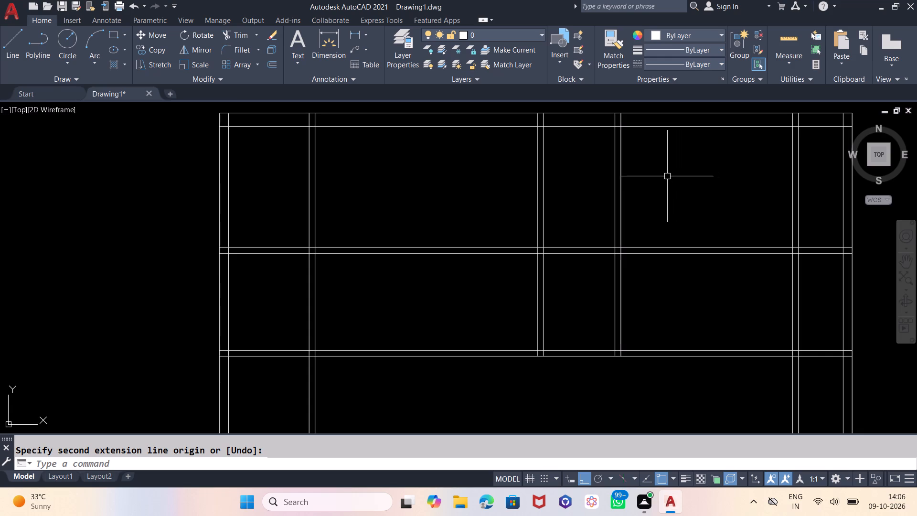
Trim the upper horizontal partition pair out of the leftmost strip, the large top-left room and the top-right room.
{"action": "scroll", "coordinate": [662, 170], "scroll_direction": "down", "scroll_amount": 2}
{"action": "scroll", "coordinate": [604, 153], "scroll_direction": "down", "scroll_amount": 1}
{"action": "scroll", "coordinate": [634, 199], "scroll_direction": "up", "scroll_amount": 1}
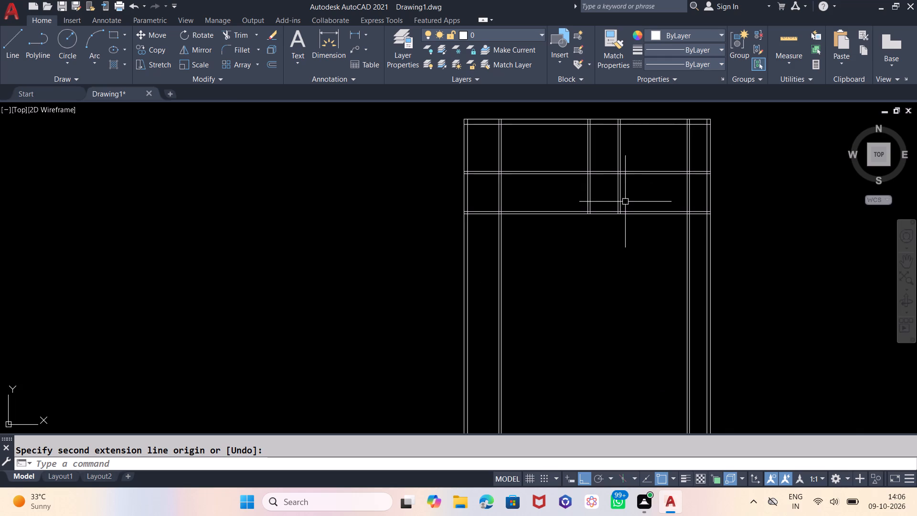
{"action": "type", "text": "TR"}
{"action": "key", "text": "Return"}
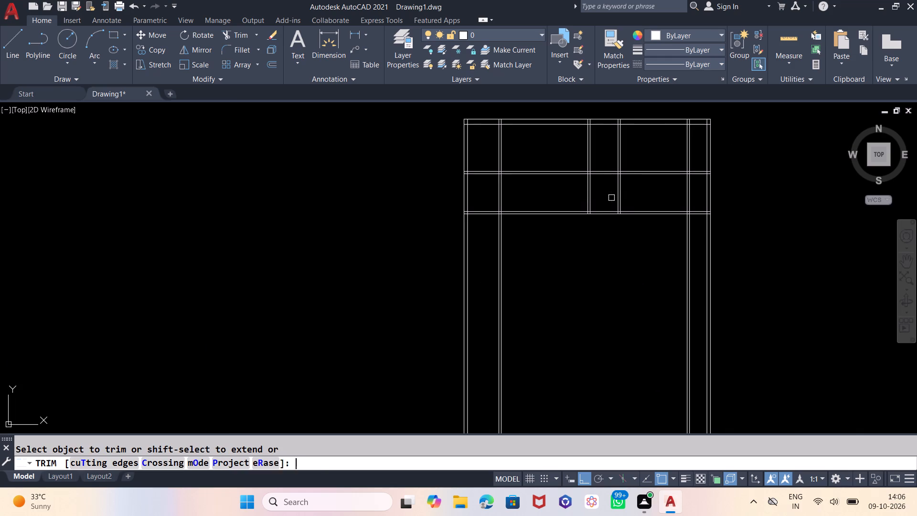
{"action": "key", "text": "Return"}
{"action": "left_click", "coordinate": [530, 192]}
{"action": "left_click", "coordinate": [534, 160]}
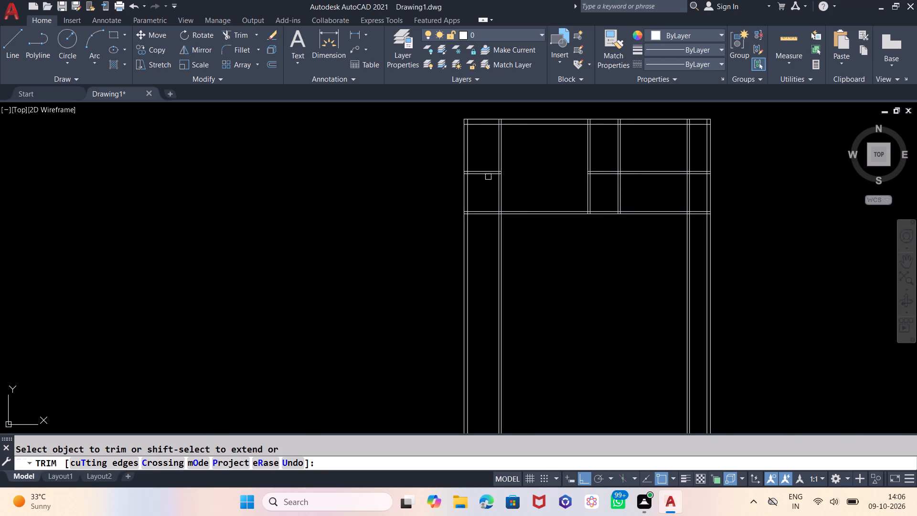
{"action": "left_click", "coordinate": [482, 163]}
{"action": "left_click", "coordinate": [487, 191]}
{"action": "left_click", "coordinate": [653, 157]}
{"action": "left_click", "coordinate": [660, 189]}
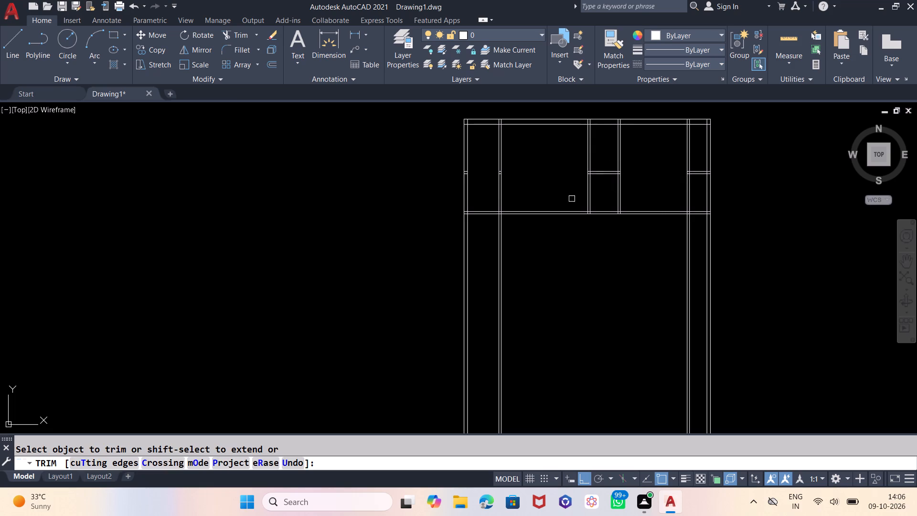
Trim the leftover horizontal stubs of the upper partition inside the left partition and the left outer wall.
{"action": "scroll", "coordinate": [486, 169], "scroll_direction": "up", "scroll_amount": 4}
{"action": "scroll", "coordinate": [572, 191], "scroll_direction": "up", "scroll_amount": 2}
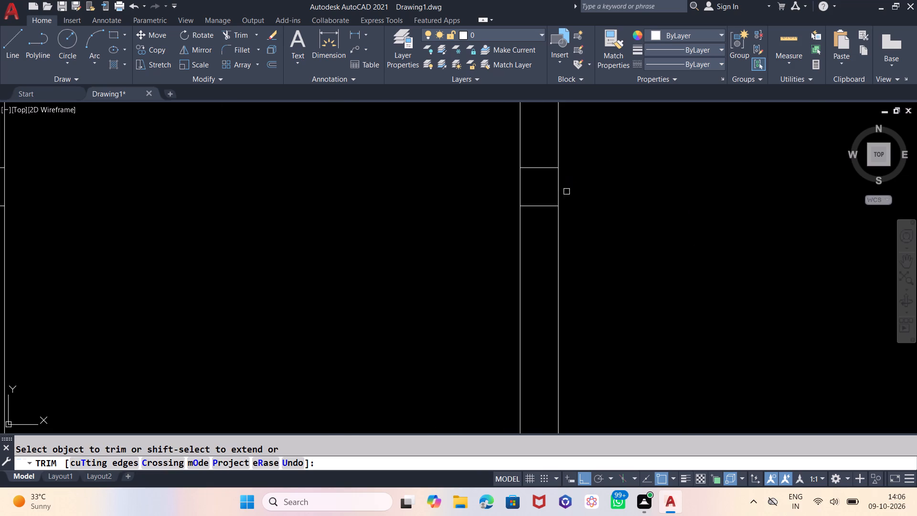
{"action": "left_click", "coordinate": [546, 204]}
{"action": "left_click", "coordinate": [533, 167]}
{"action": "scroll", "coordinate": [598, 162], "scroll_direction": "down", "scroll_amount": 2}
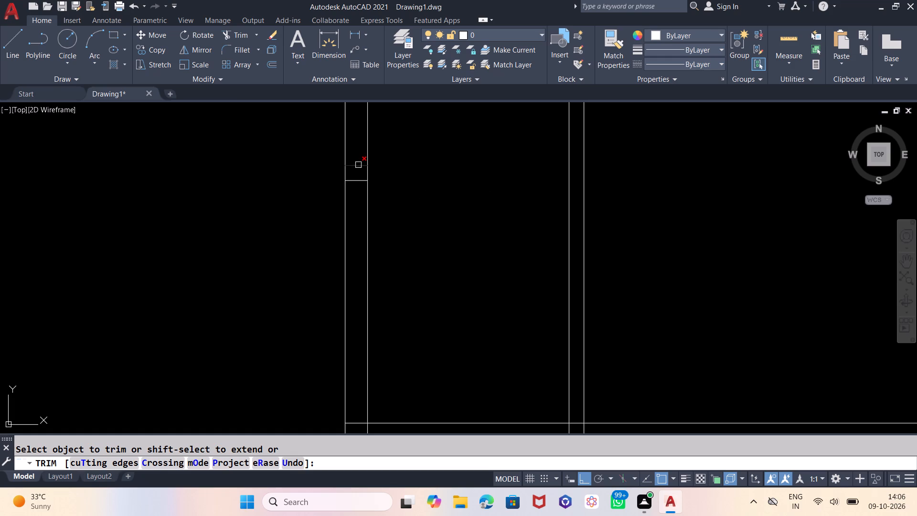
{"action": "left_click", "coordinate": [358, 165]}
{"action": "left_click", "coordinate": [358, 182]}
{"action": "scroll", "coordinate": [310, 255], "scroll_direction": "down", "scroll_amount": 2}
{"action": "scroll", "coordinate": [457, 271], "scroll_direction": "down", "scroll_amount": 1}
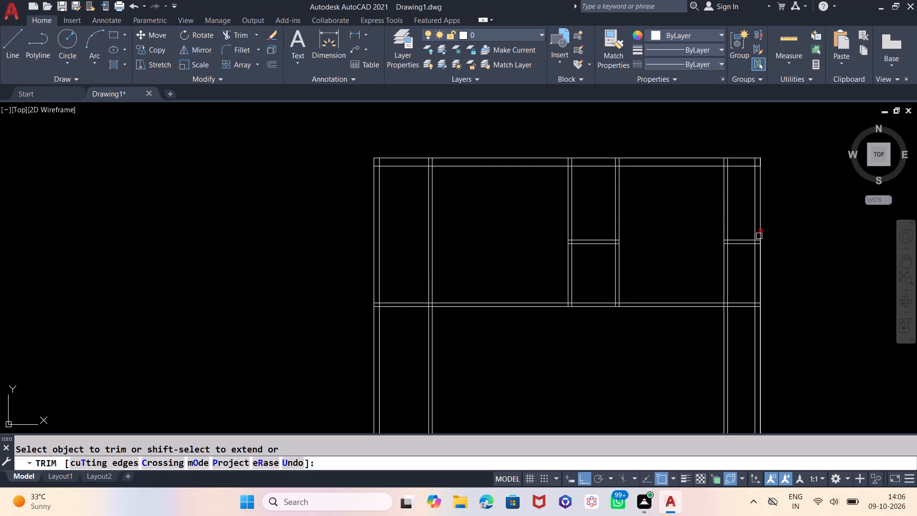
Trim the upper horizontal partition lines from the rightmost strip, the right outer wall and the right partition.
{"action": "scroll", "coordinate": [742, 250], "scroll_direction": "up", "scroll_amount": 3}
{"action": "left_click", "coordinate": [741, 251]}
{"action": "left_click", "coordinate": [735, 223]}
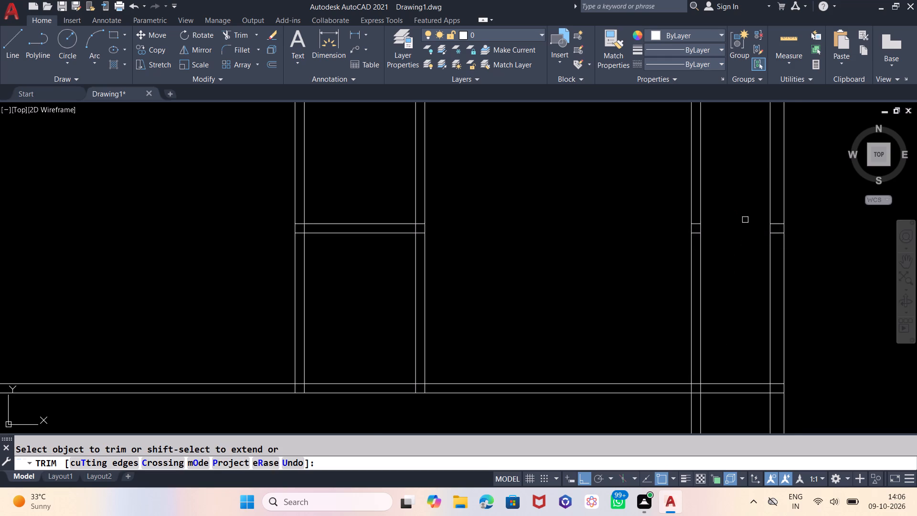
{"action": "scroll", "coordinate": [773, 231], "scroll_direction": "up", "scroll_amount": 2}
{"action": "left_click_drag", "start_coordinate": [773, 231], "coordinate": [776, 236]}
{"action": "left_click", "coordinate": [781, 242]}
{"action": "left_click", "coordinate": [775, 211]}
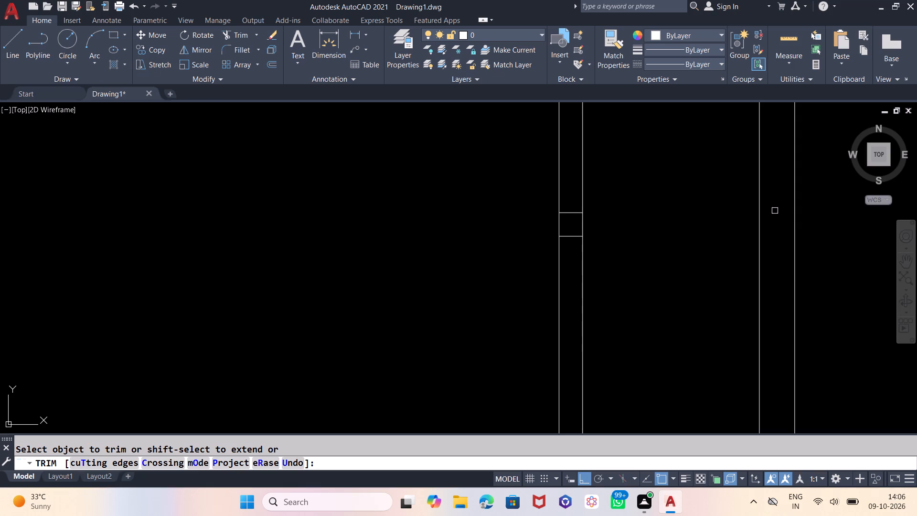
{"action": "left_click", "coordinate": [574, 235]}
{"action": "left_click", "coordinate": [572, 212]}
{"action": "scroll", "coordinate": [669, 210], "scroll_direction": "down", "scroll_amount": 3}
{"action": "scroll", "coordinate": [714, 223], "scroll_direction": "down", "scroll_amount": 2}
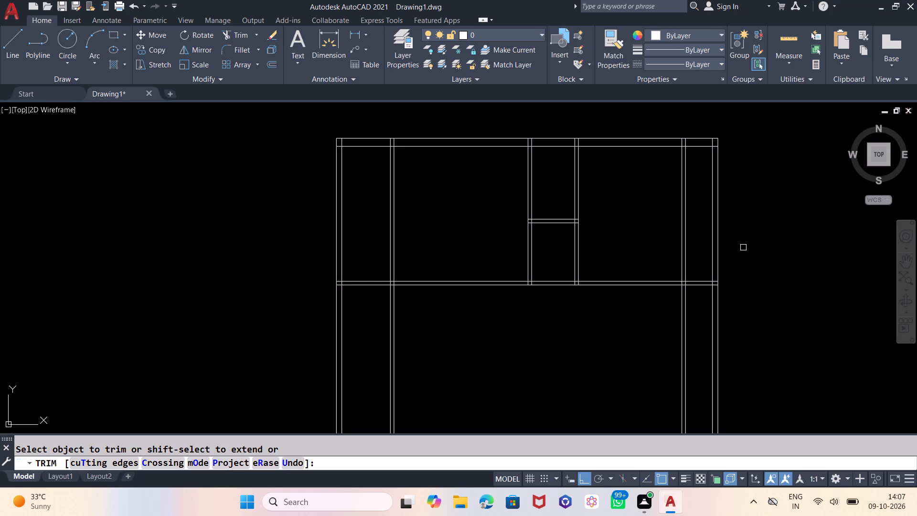
{"action": "key", "text": "Escape"}
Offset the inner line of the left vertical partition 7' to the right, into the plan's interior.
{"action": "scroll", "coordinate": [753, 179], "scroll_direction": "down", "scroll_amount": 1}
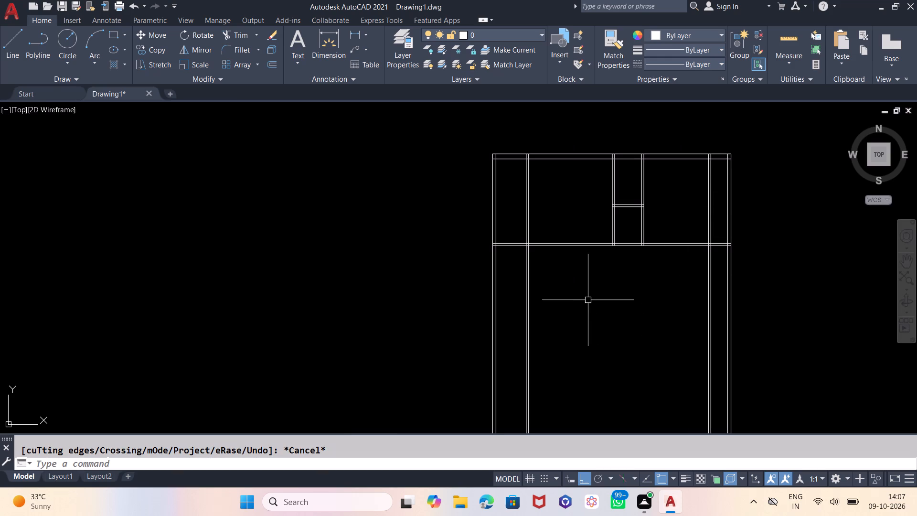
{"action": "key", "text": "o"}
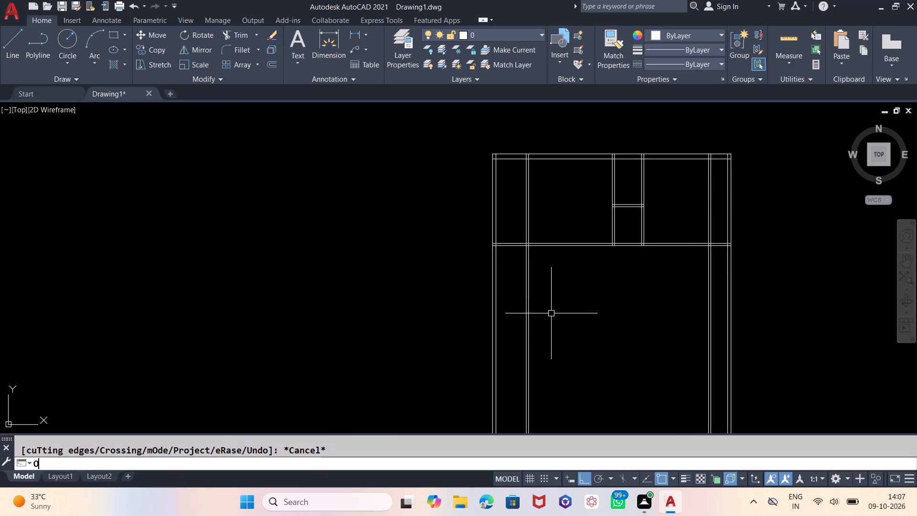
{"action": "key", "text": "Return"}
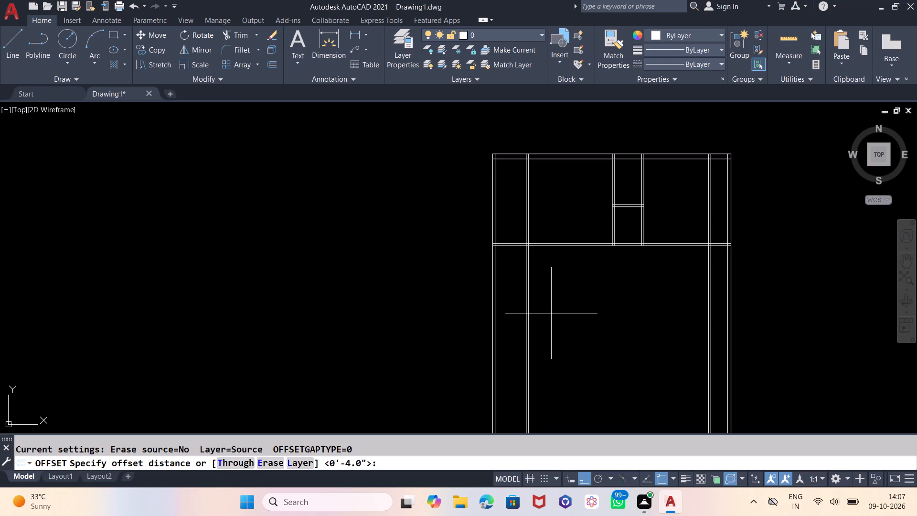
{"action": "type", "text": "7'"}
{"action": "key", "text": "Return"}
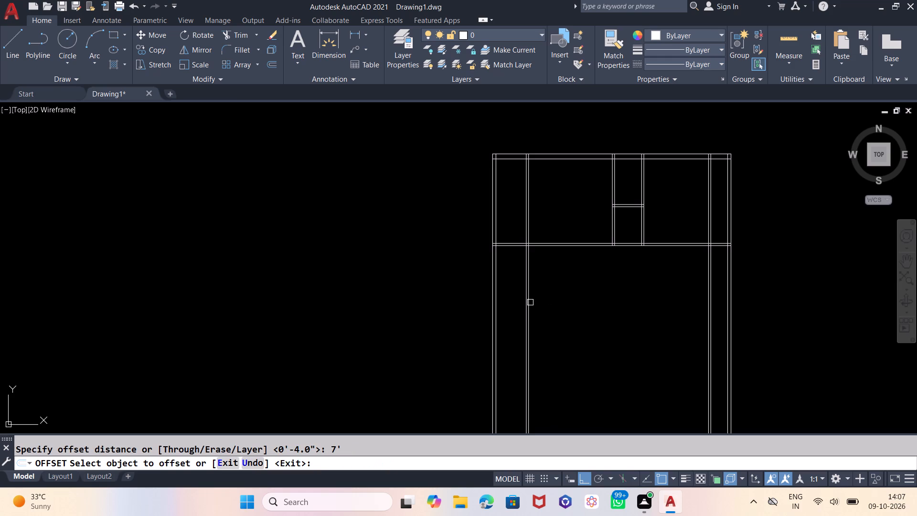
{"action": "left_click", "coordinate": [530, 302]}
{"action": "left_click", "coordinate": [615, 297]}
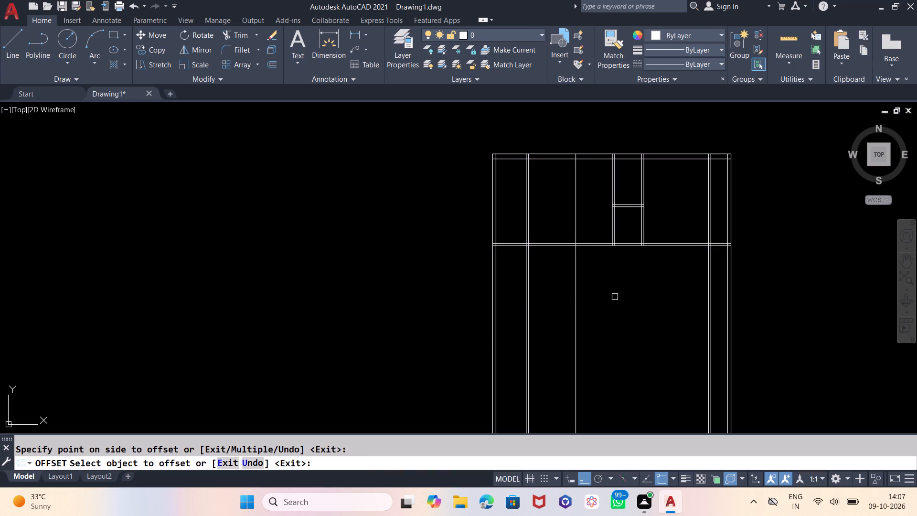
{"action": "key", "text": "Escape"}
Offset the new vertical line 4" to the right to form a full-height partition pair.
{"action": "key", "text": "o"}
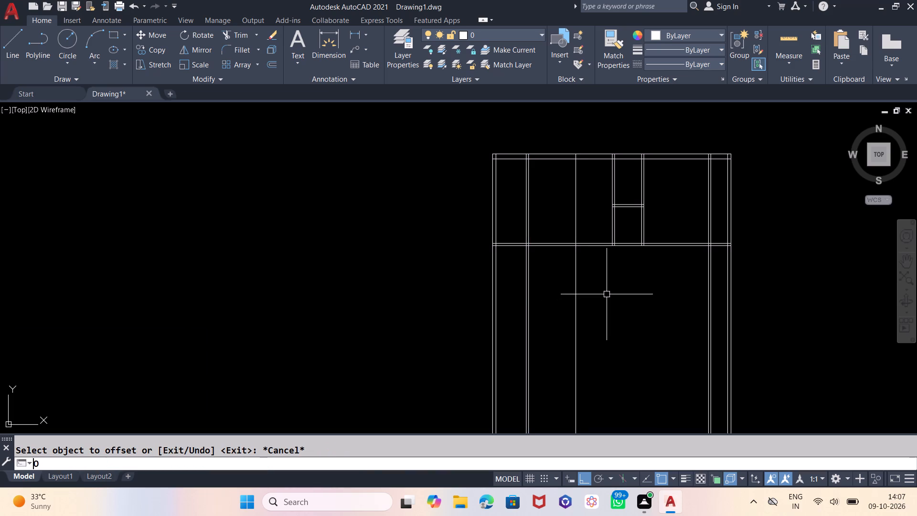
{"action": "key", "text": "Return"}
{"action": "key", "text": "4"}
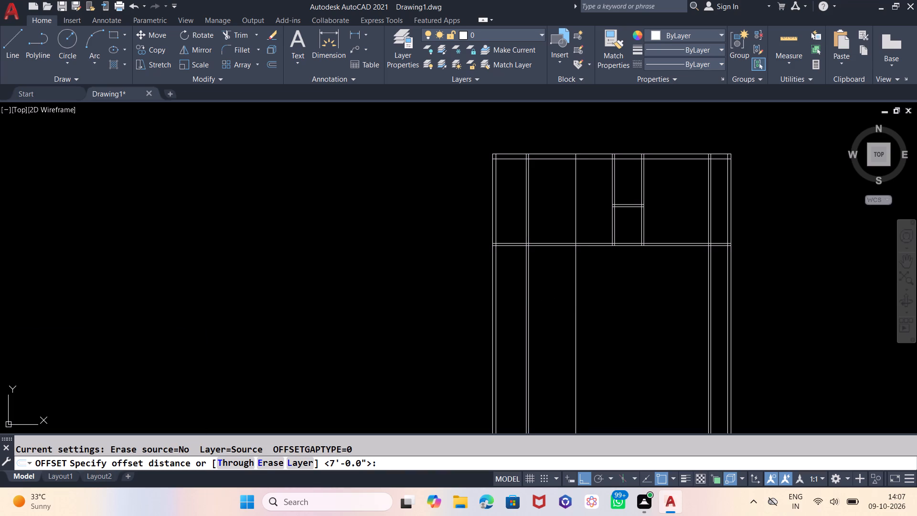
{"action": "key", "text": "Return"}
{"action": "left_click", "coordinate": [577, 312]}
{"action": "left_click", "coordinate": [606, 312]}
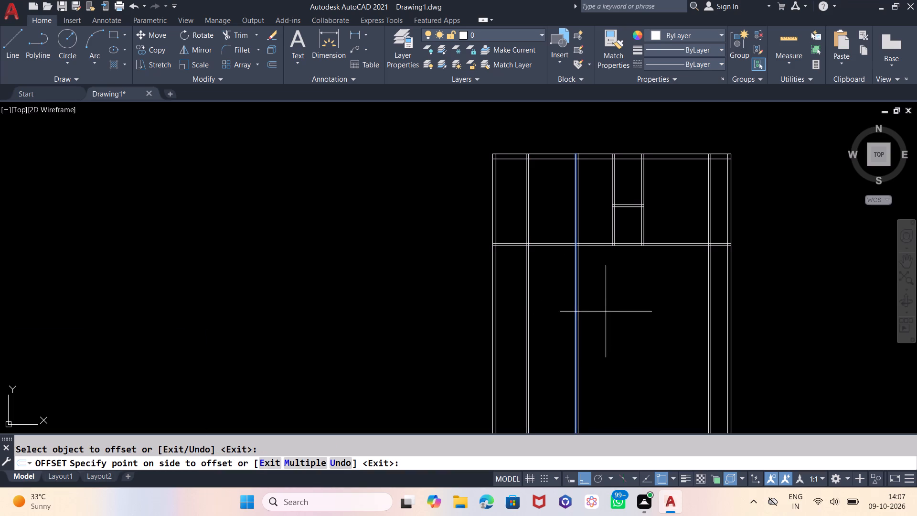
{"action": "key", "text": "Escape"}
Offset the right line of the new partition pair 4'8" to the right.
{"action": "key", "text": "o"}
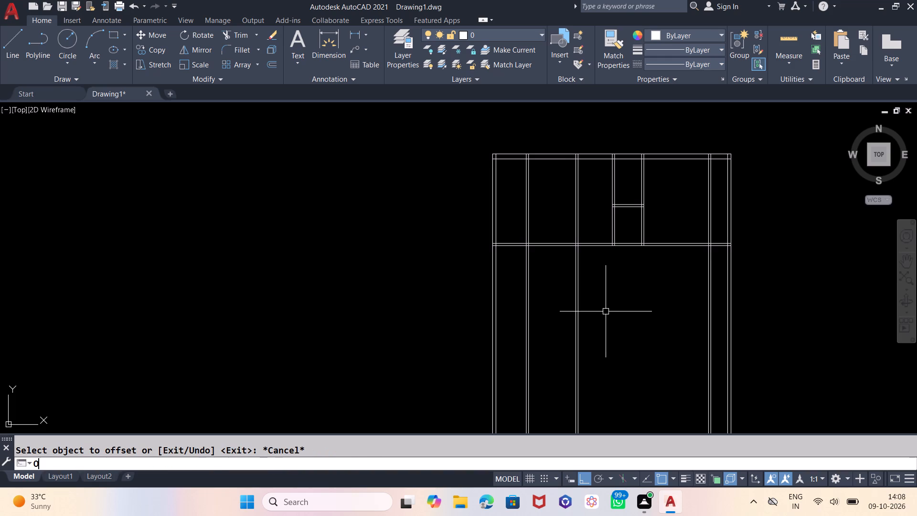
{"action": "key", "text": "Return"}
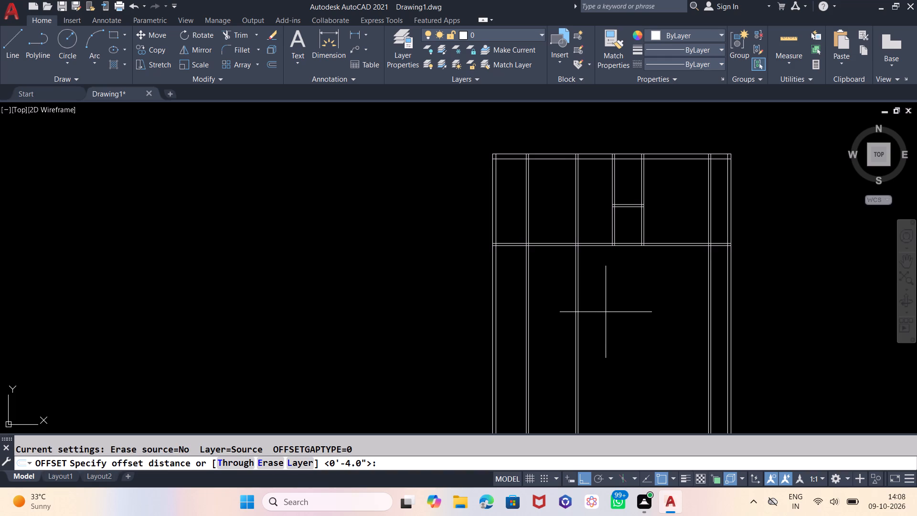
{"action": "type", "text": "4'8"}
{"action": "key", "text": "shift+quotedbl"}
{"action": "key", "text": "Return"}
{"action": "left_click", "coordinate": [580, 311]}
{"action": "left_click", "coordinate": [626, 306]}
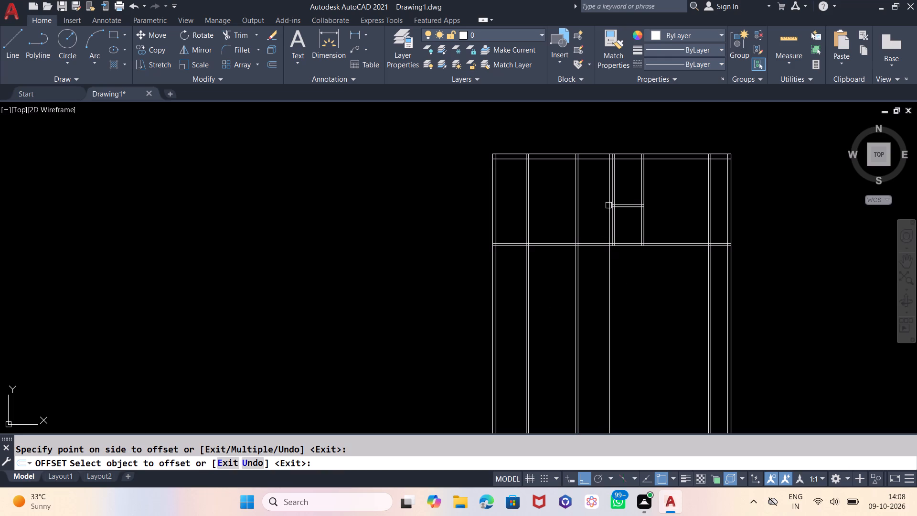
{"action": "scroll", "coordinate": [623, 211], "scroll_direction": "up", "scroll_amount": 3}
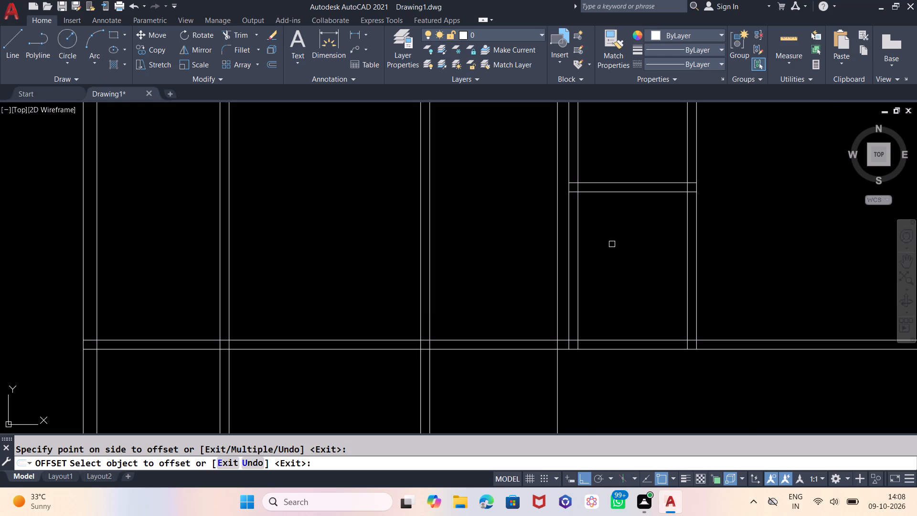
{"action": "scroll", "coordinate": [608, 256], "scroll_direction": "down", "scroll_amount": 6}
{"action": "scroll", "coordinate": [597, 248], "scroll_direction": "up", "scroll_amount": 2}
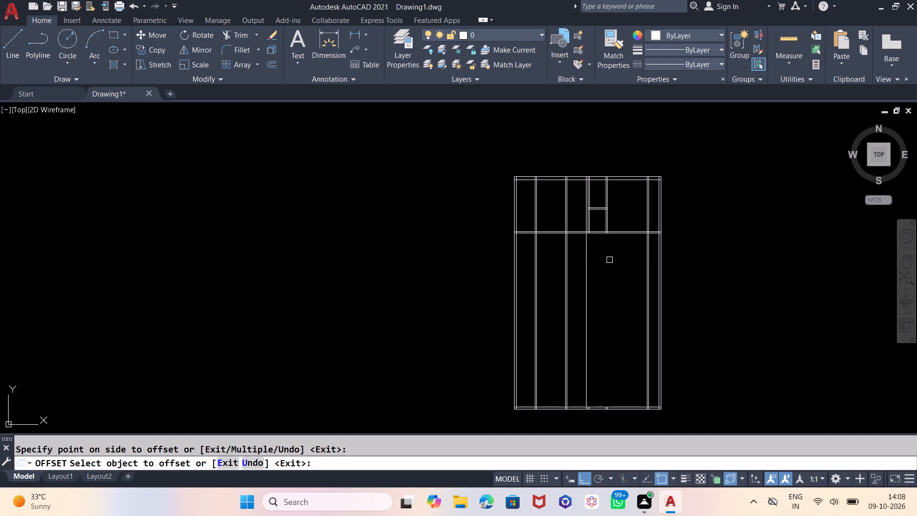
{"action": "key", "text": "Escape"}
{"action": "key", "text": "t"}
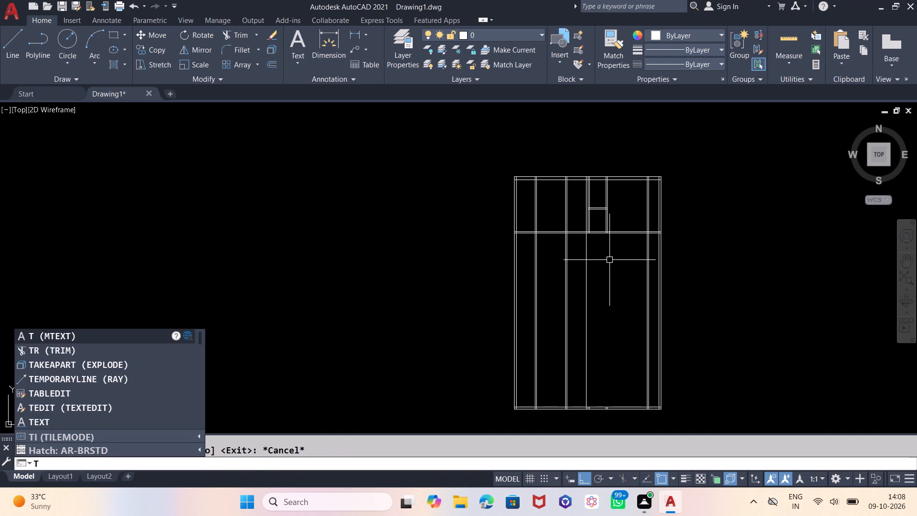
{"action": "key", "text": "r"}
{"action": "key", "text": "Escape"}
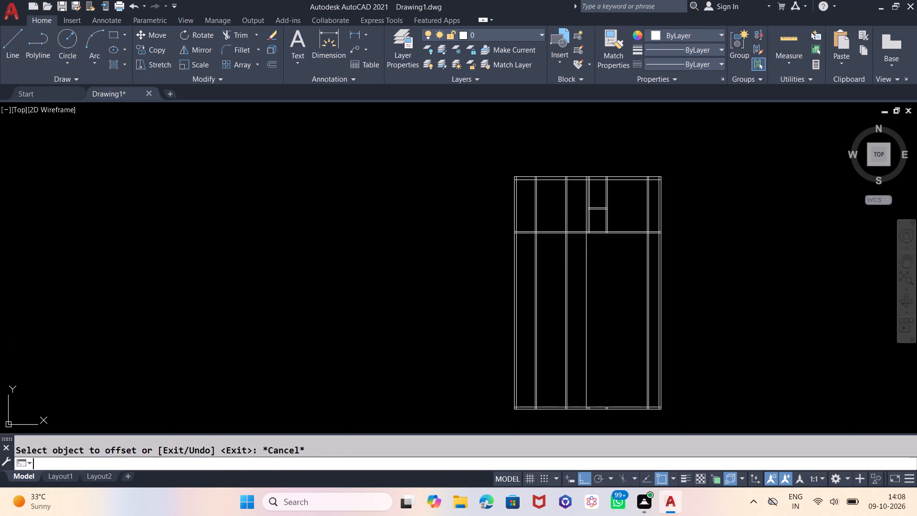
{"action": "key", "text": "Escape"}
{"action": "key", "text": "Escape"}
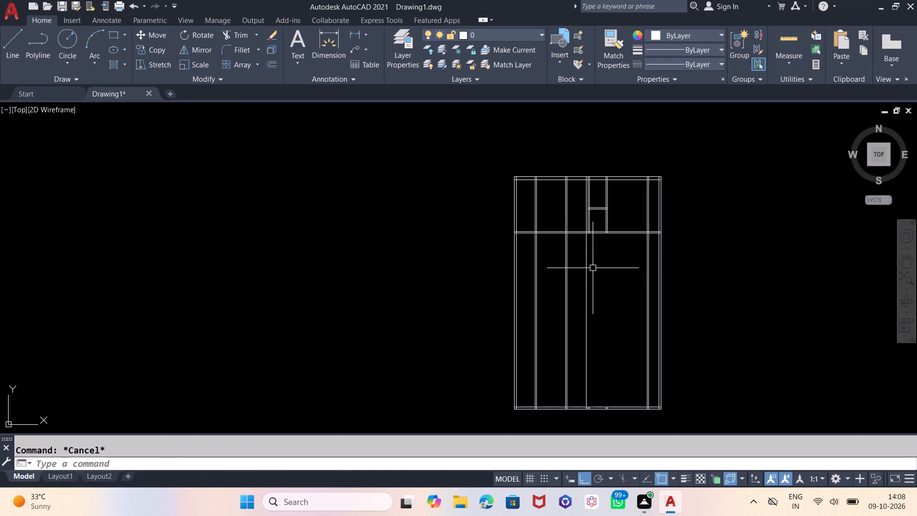
Delete the three new vertical lines, the full-width horizontal partition pair, and the small top rooms' vertical and cross partitions between the left and right partitions.
{"action": "left_click", "coordinate": [596, 265]}
{"action": "left_click", "coordinate": [551, 303]}
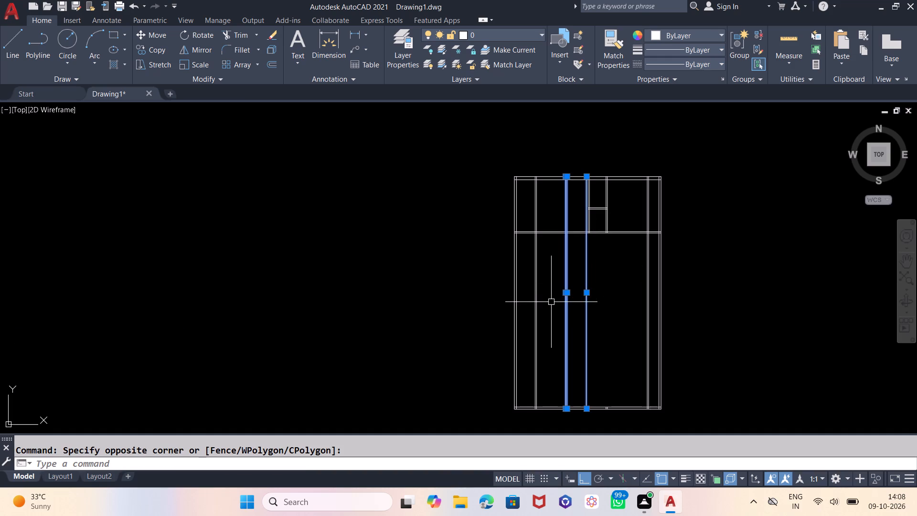
{"action": "left_click", "coordinate": [614, 204]}
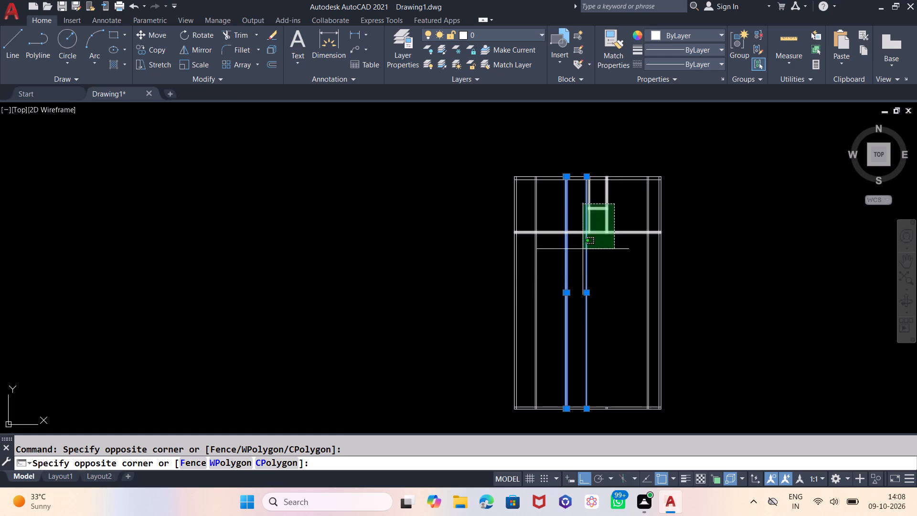
{"action": "left_click", "coordinate": [582, 250]}
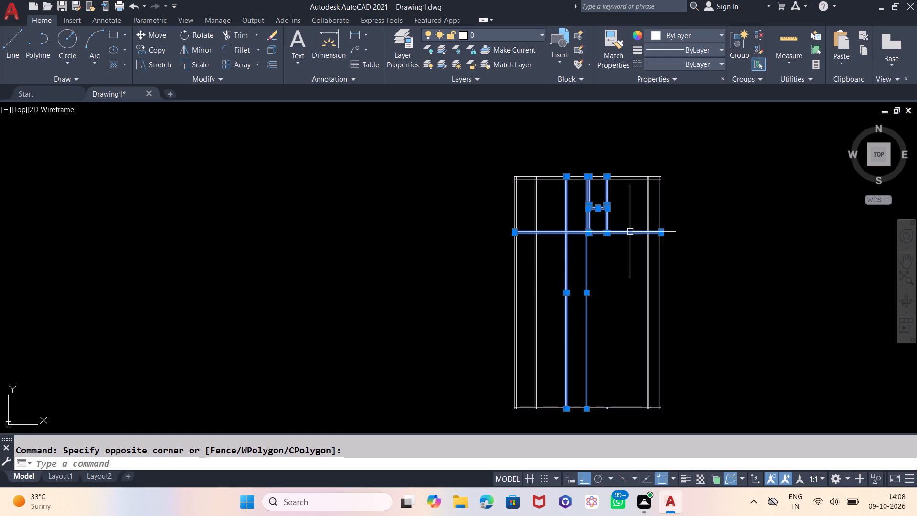
{"action": "key", "text": "Delete"}
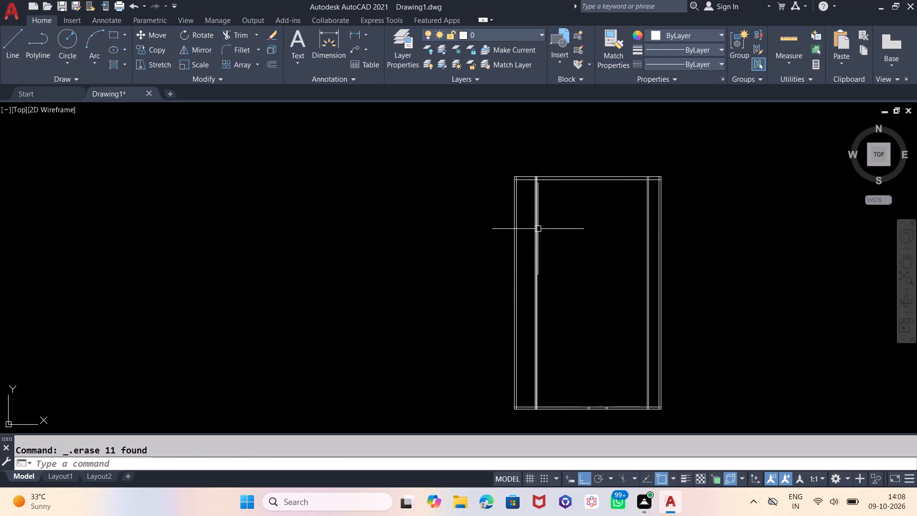
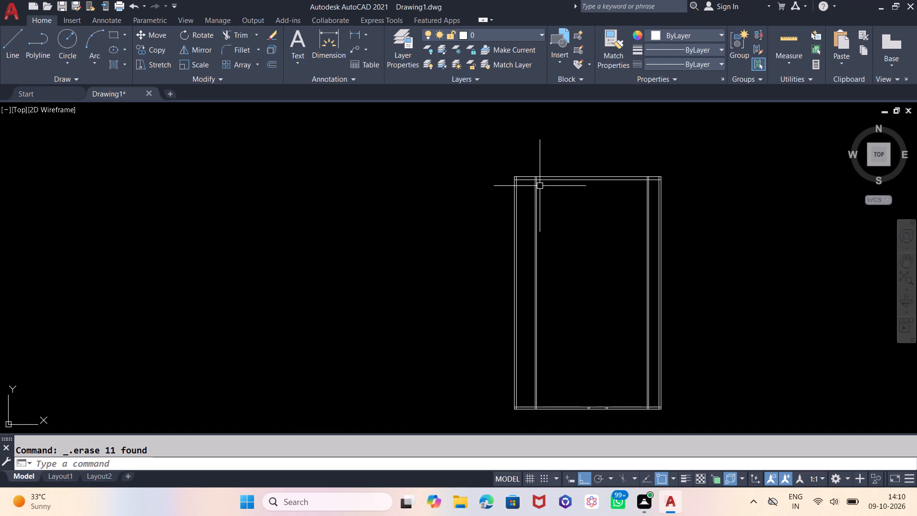
Delete the inner line of both the left and the right full-height partition pairs.
{"action": "scroll", "coordinate": [538, 186], "scroll_direction": "up", "scroll_amount": 3}
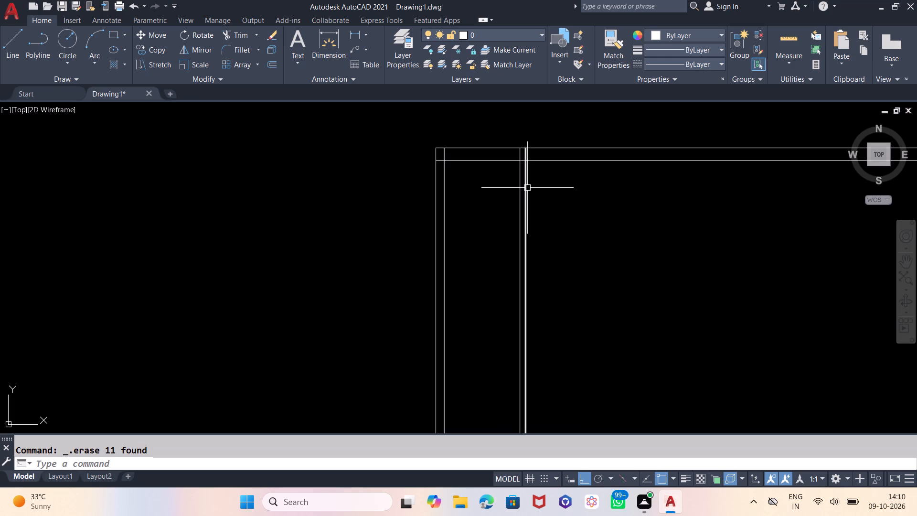
{"action": "left_click", "coordinate": [527, 188]}
{"action": "scroll", "coordinate": [449, 207], "scroll_direction": "down", "scroll_amount": 2}
{"action": "scroll", "coordinate": [646, 207], "scroll_direction": "up", "scroll_amount": 3}
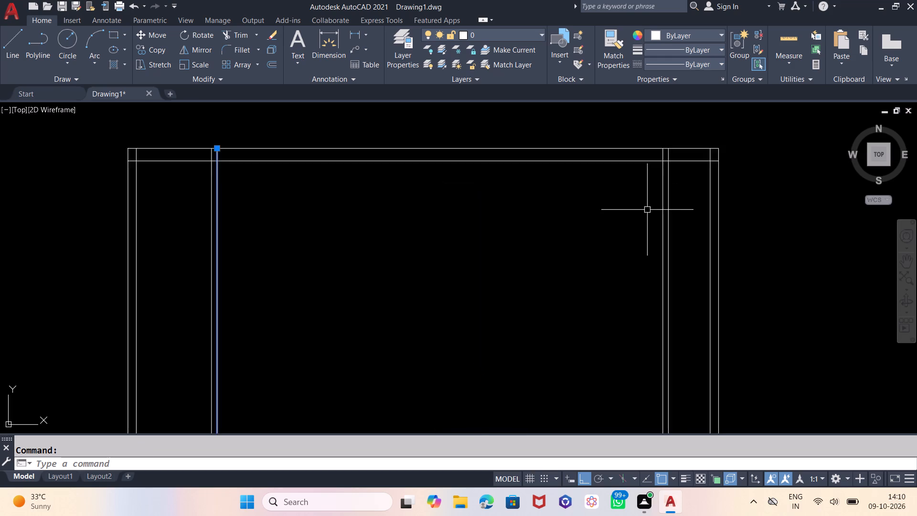
{"action": "left_click", "coordinate": [673, 198]}
{"action": "left_click", "coordinate": [671, 206]}
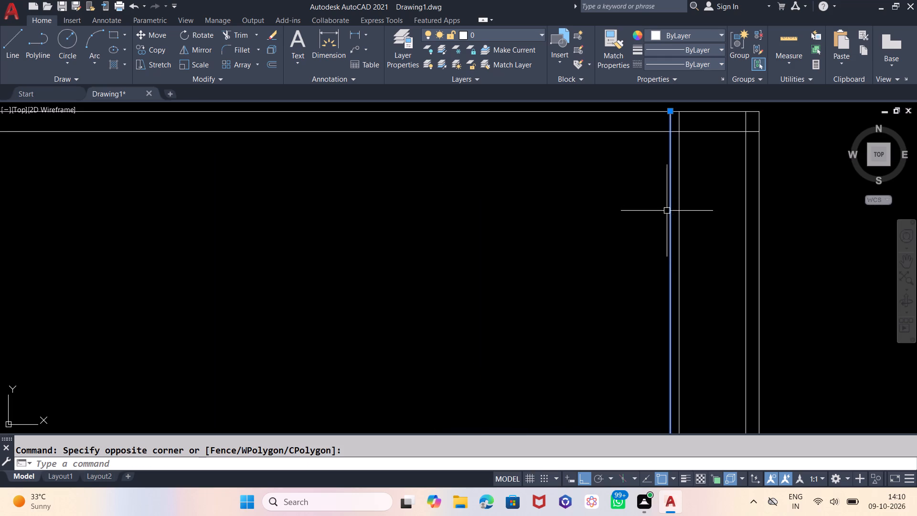
{"action": "key", "text": "Delete"}
Offset the remaining left and right partition lines 9" toward the plan's interior to form thicker walls.
{"action": "scroll", "coordinate": [634, 173], "scroll_direction": "down", "scroll_amount": 2}
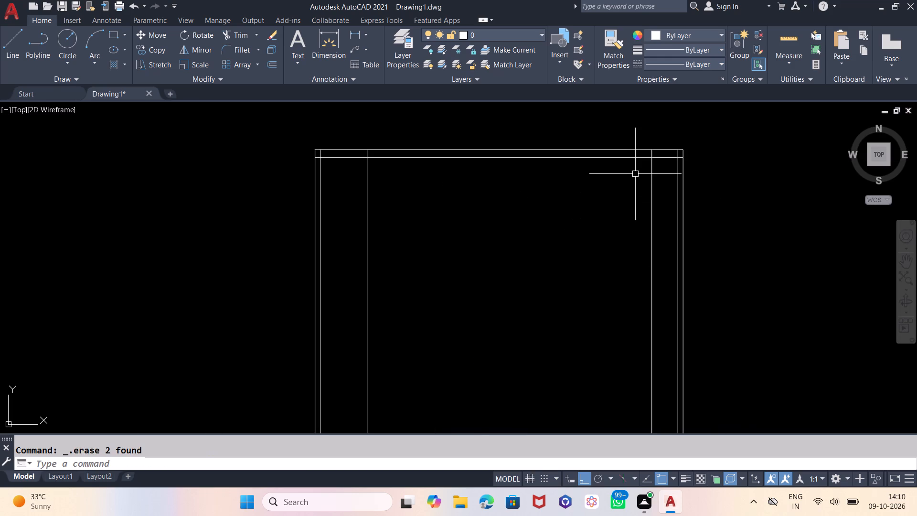
{"action": "scroll", "coordinate": [647, 123], "scroll_direction": "down", "scroll_amount": 1}
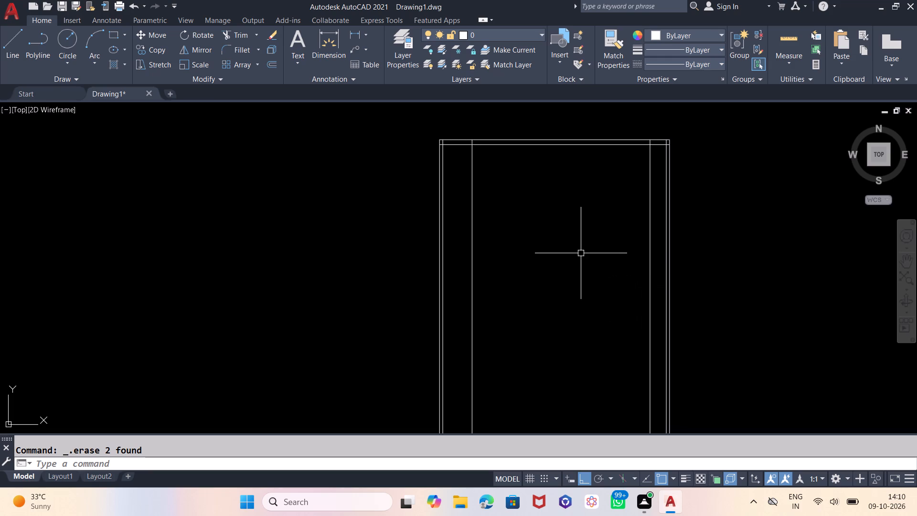
{"action": "key", "text": "o"}
{"action": "key", "text": "Return"}
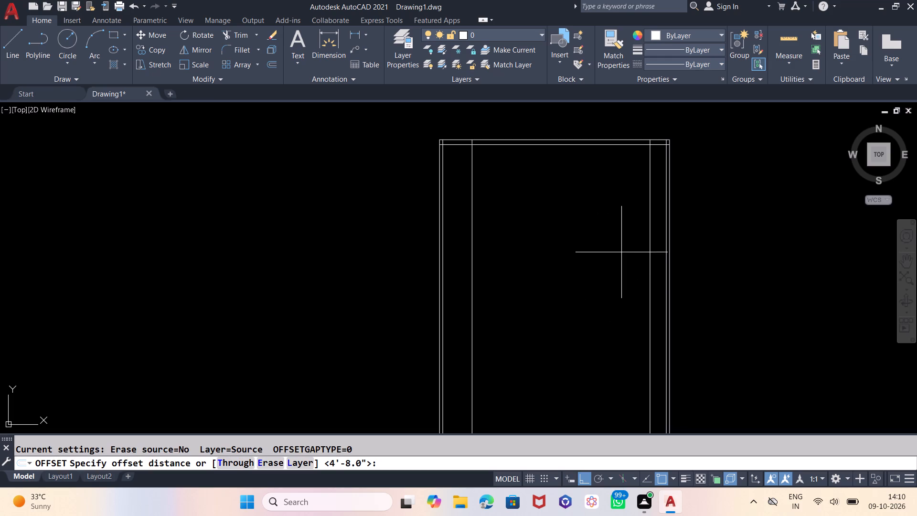
{"action": "key", "text": "9"}
{"action": "key", "text": "Return"}
{"action": "scroll", "coordinate": [637, 224], "scroll_direction": "up", "scroll_amount": 3}
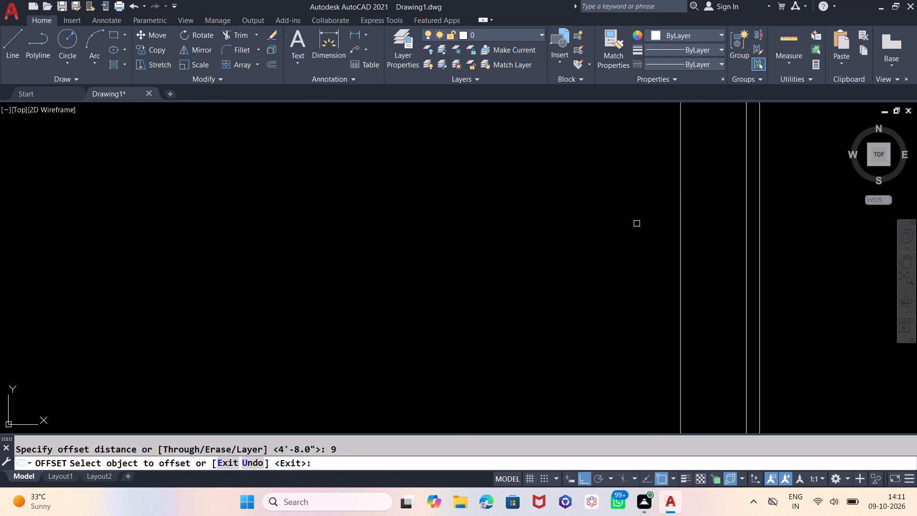
{"action": "left_click", "coordinate": [681, 212]}
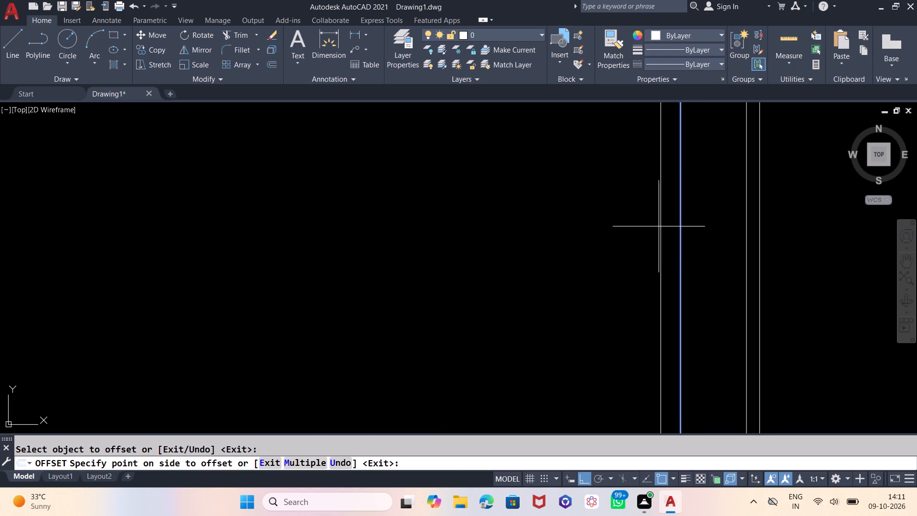
{"action": "left_click", "coordinate": [619, 246]}
{"action": "scroll", "coordinate": [720, 204], "scroll_direction": "down", "scroll_amount": 2}
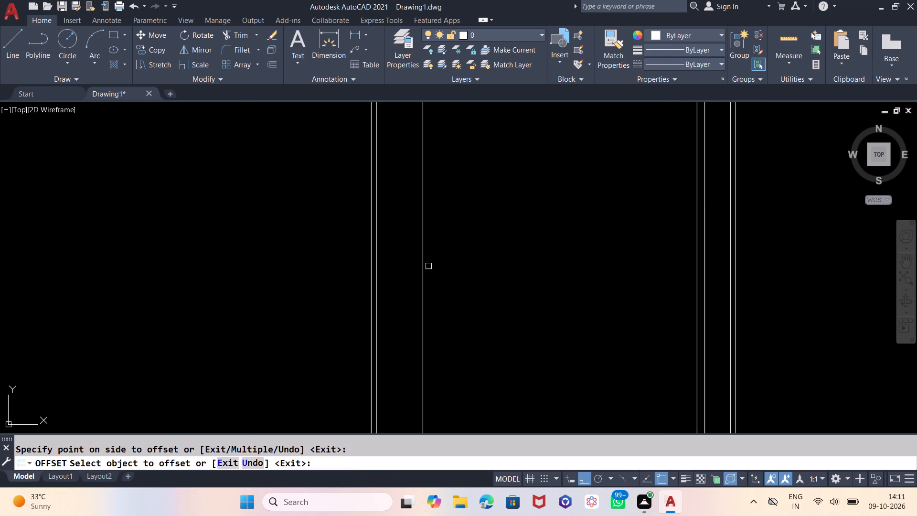
{"action": "left_click", "coordinate": [424, 270]}
{"action": "left_click", "coordinate": [468, 268]}
{"action": "scroll", "coordinate": [446, 272], "scroll_direction": "down", "scroll_amount": 2}
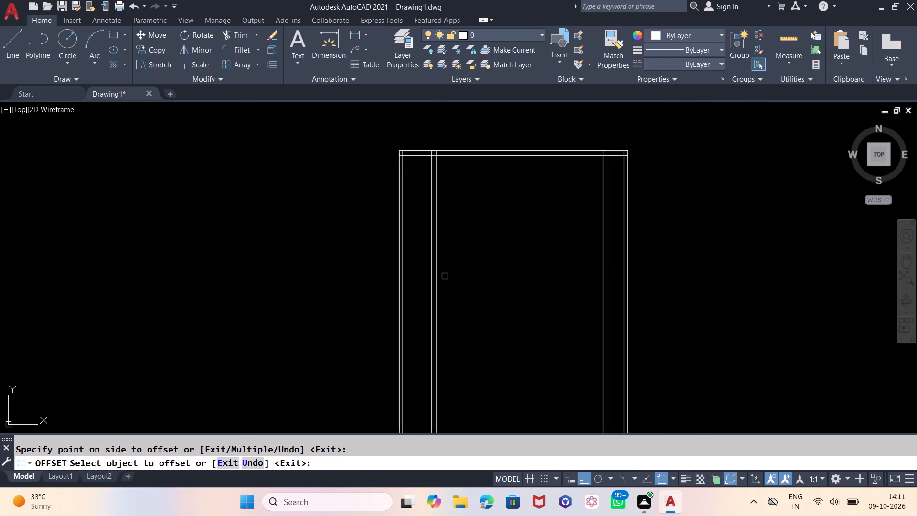
{"action": "scroll", "coordinate": [492, 287], "scroll_direction": "up", "scroll_amount": 1}
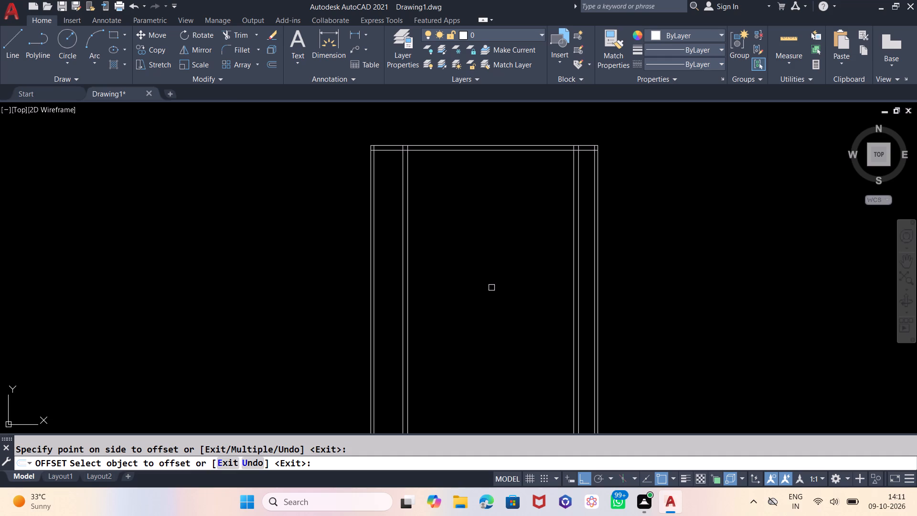
{"action": "key", "text": "Escape"}
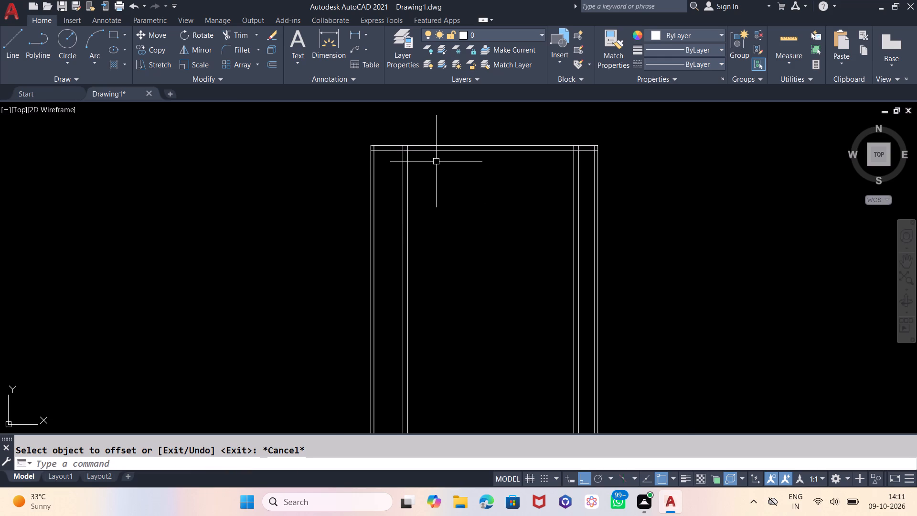
Offset the inner line of the left 9" wall 12' to the right, into the plan's interior.
{"action": "scroll", "coordinate": [436, 161], "scroll_direction": "up", "scroll_amount": 1}
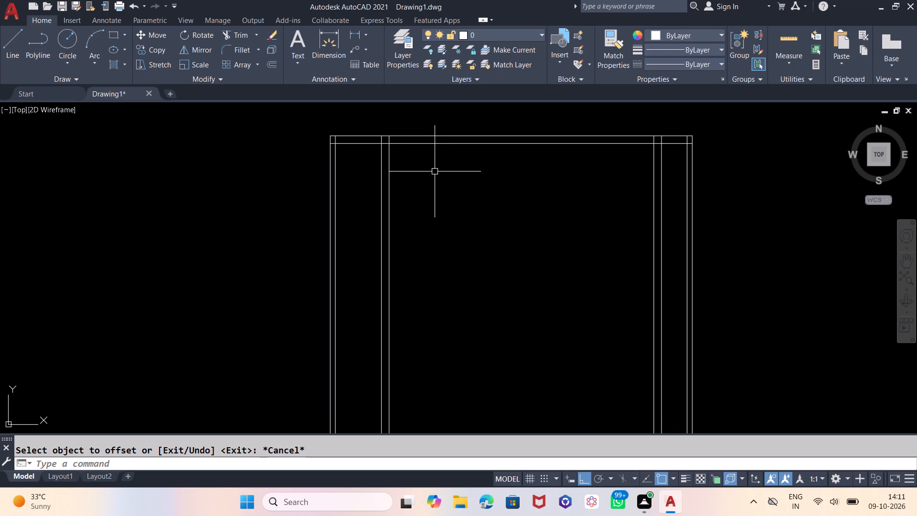
{"action": "key", "text": "o"}
{"action": "key", "text": "Return"}
{"action": "type", "text": "12'"}
{"action": "key", "text": "Return"}
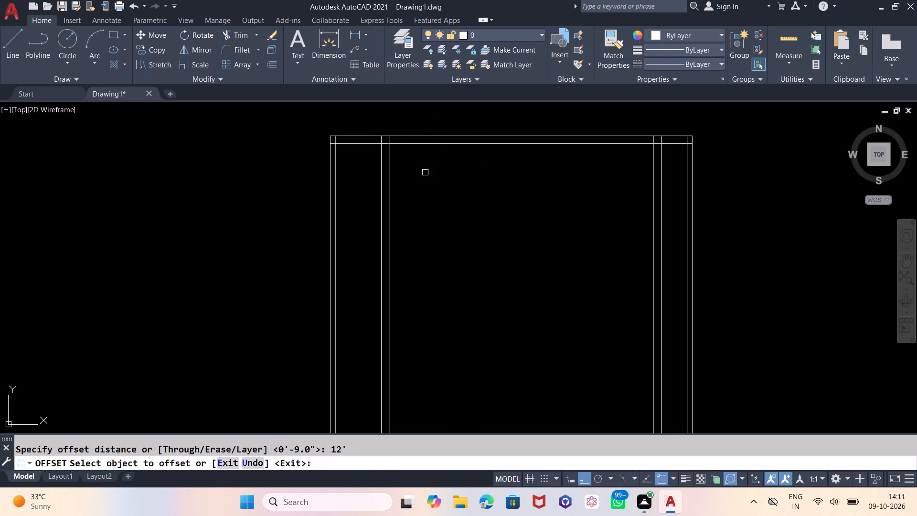
{"action": "left_click", "coordinate": [391, 184]}
{"action": "left_click", "coordinate": [457, 188]}
{"action": "scroll", "coordinate": [447, 177], "scroll_direction": "down", "scroll_amount": 4}
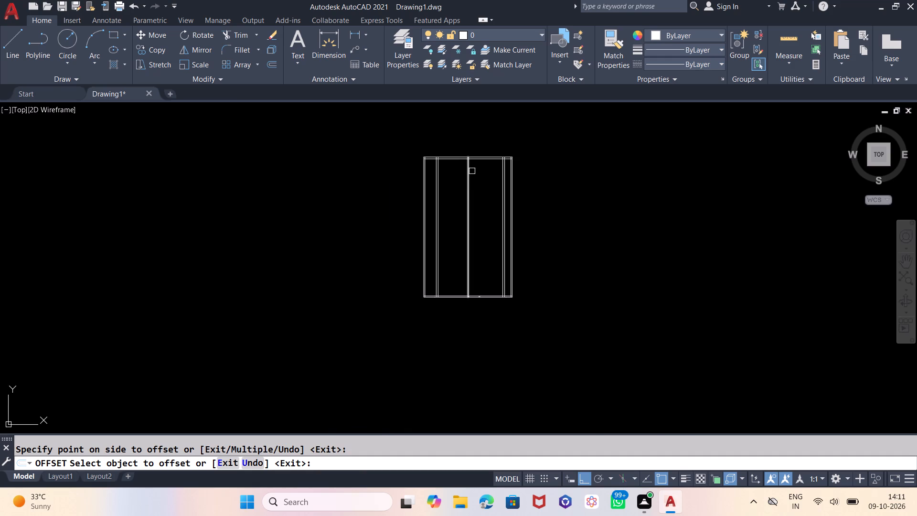
{"action": "scroll", "coordinate": [472, 171], "scroll_direction": "up", "scroll_amount": 2}
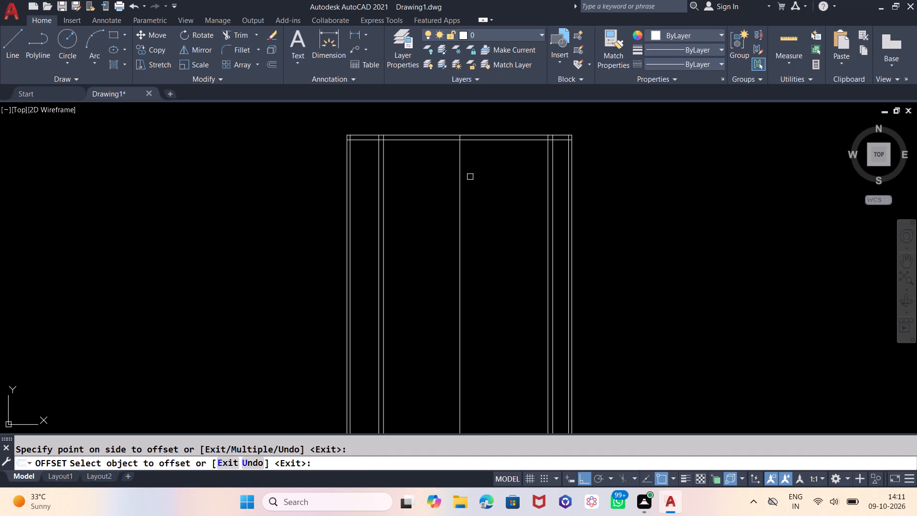
{"action": "key", "text": "Escape"}
Offset the new central vertical line 4" to the right to form a partition pair.
{"action": "key", "text": "o"}
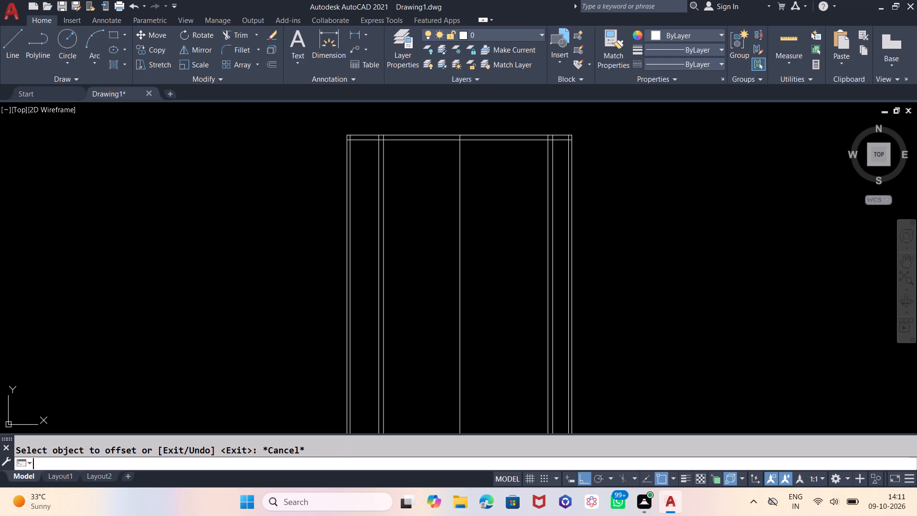
{"action": "key", "text": "Return"}
{"action": "key", "text": "4"}
{"action": "key", "text": "Return"}
{"action": "left_click", "coordinate": [459, 190]}
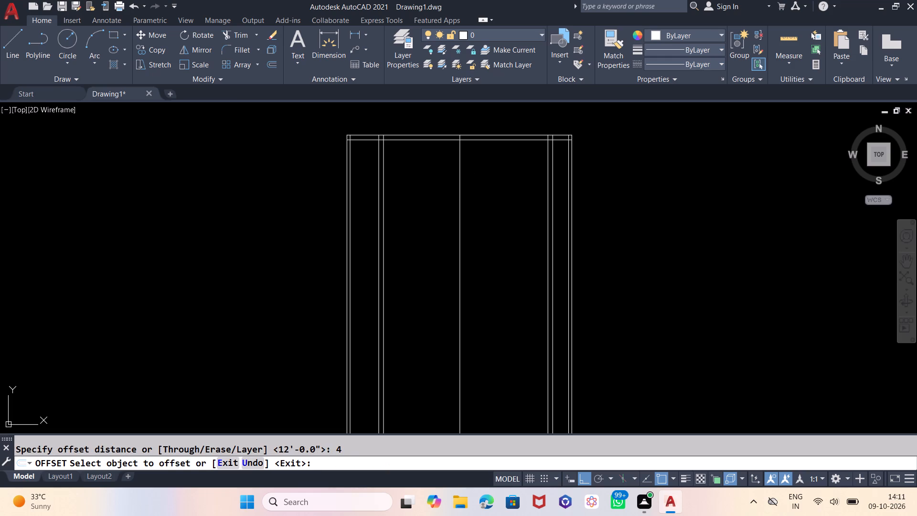
{"action": "left_click", "coordinate": [481, 184]}
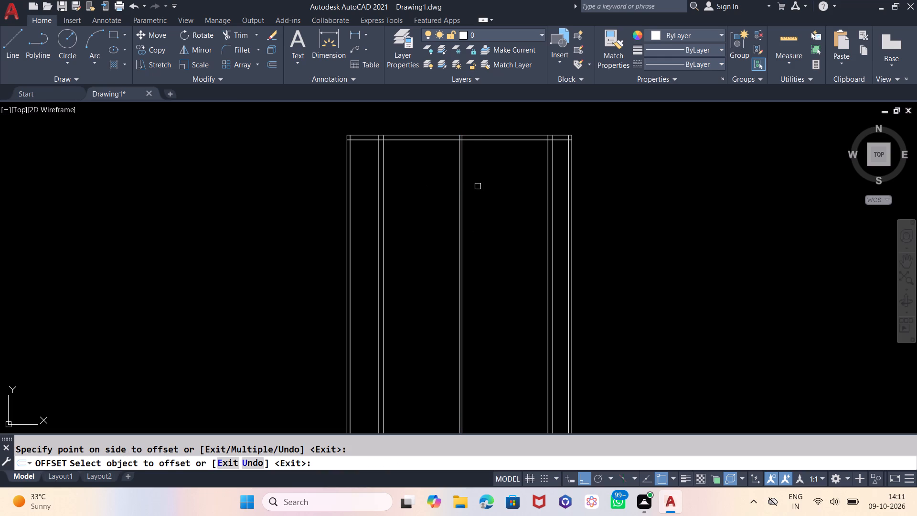
{"action": "key", "text": "Escape"}
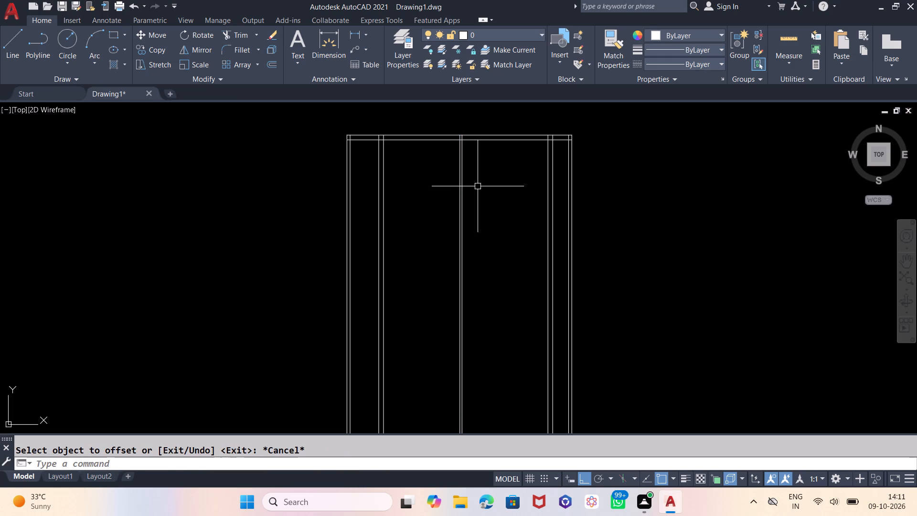
Offset the right line of the central partition pair 4' to the right.
{"action": "key", "text": "o"}
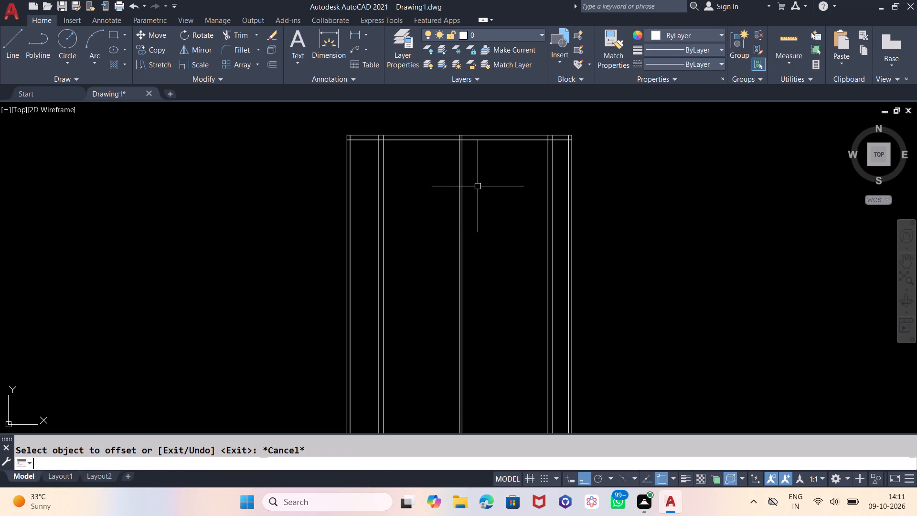
{"action": "key", "text": "Return"}
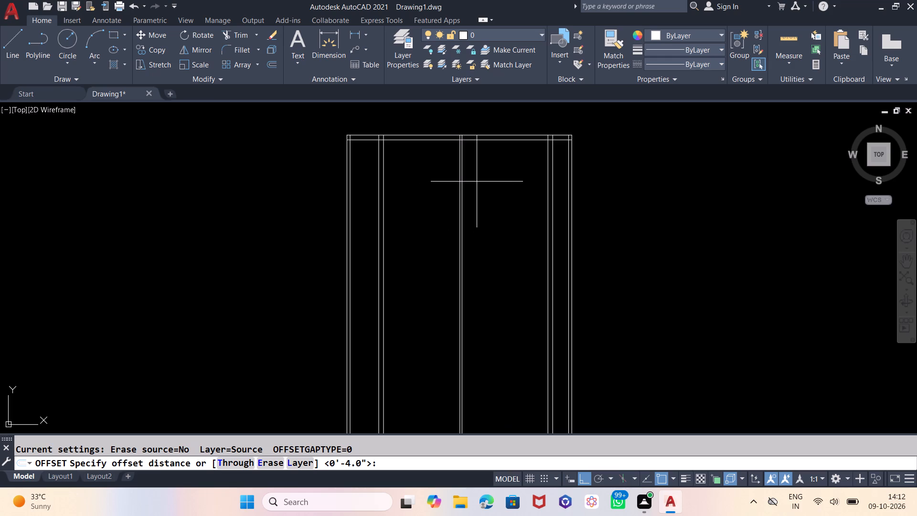
{"action": "type", "text": "4'"}
{"action": "key", "text": "Return"}
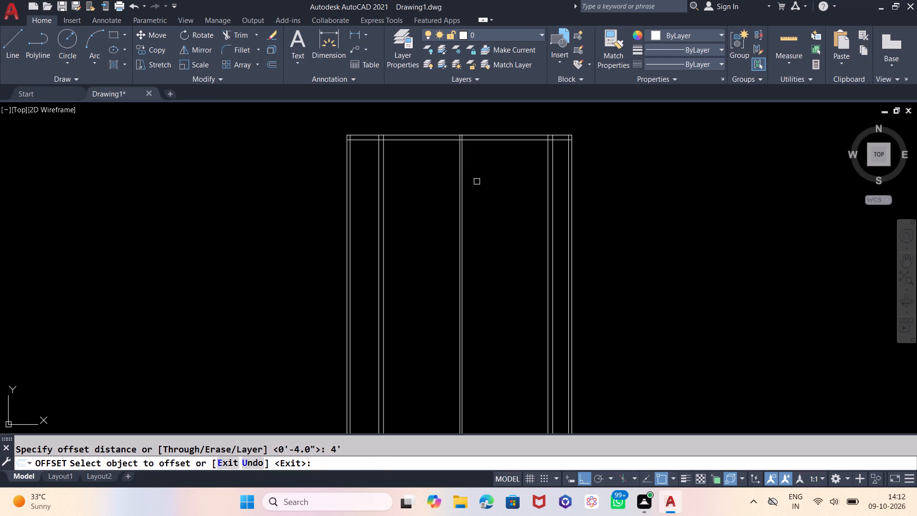
{"action": "left_click", "coordinate": [465, 195]}
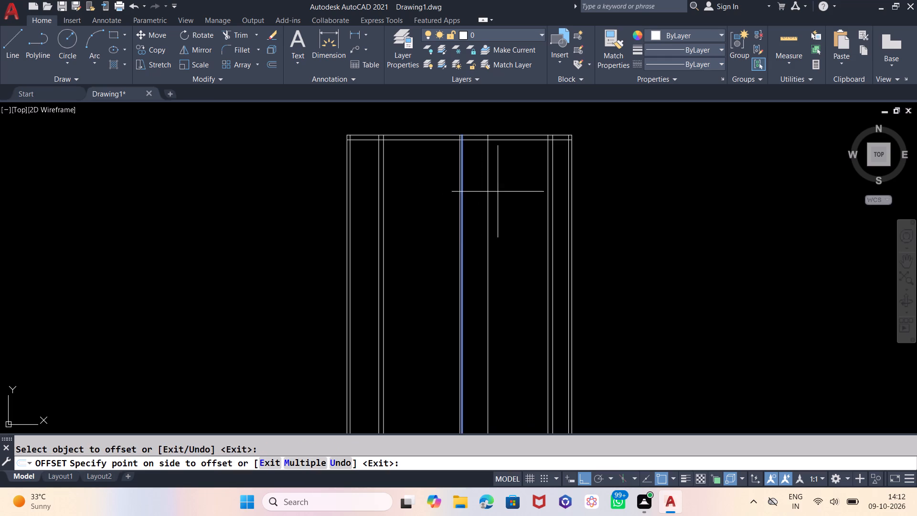
{"action": "left_click", "coordinate": [511, 188]}
{"action": "key", "text": "Escape"}
Offset the newest vertical line 4" to the right to form a second interior partition pair.
{"action": "key", "text": "o"}
{"action": "key", "text": "Return"}
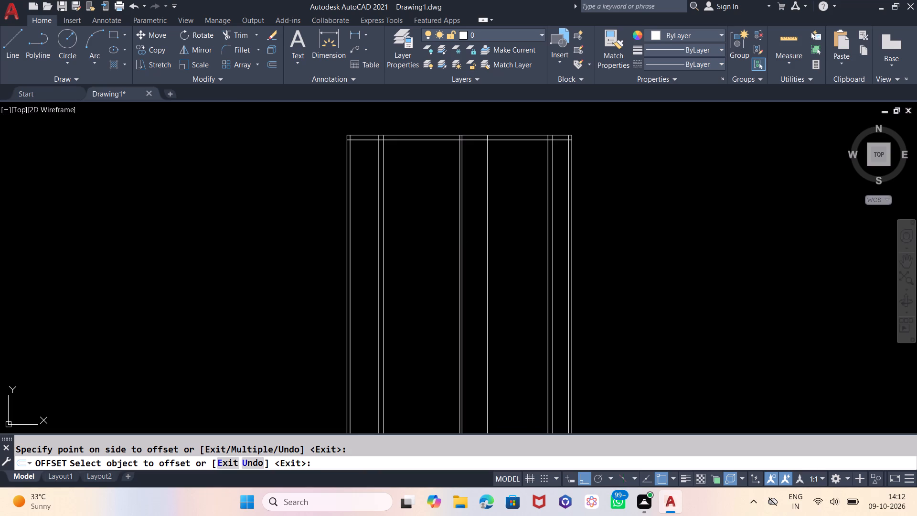
{"action": "key", "text": "4"}
{"action": "key", "text": "Return"}
{"action": "left_click", "coordinate": [490, 205]}
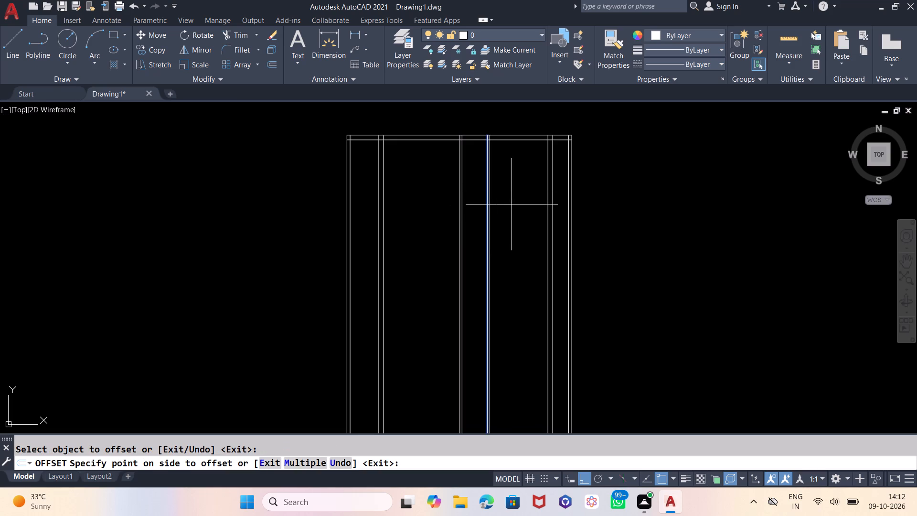
{"action": "left_click", "coordinate": [512, 204]}
{"action": "key", "text": "Escape"}
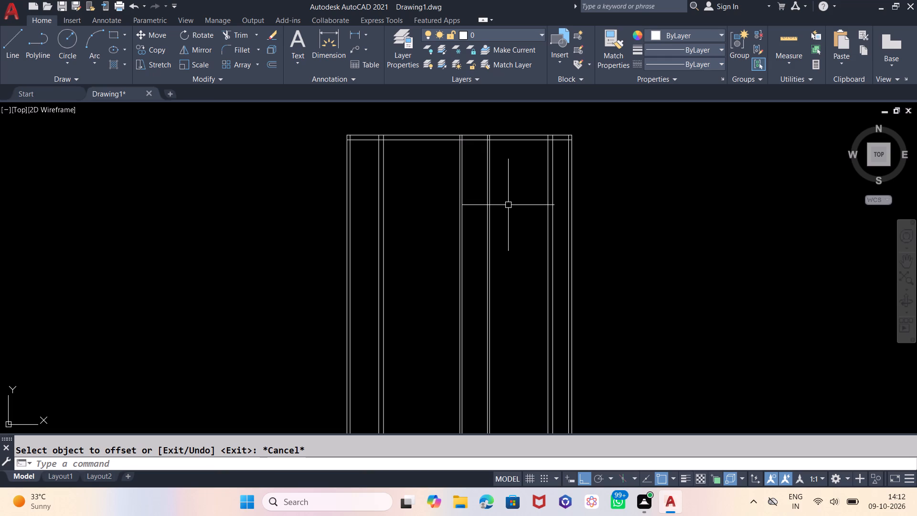
Offset the inner line of the top wall 12'6" downward across the plan.
{"action": "key", "text": "o"}
{"action": "key", "text": "Return"}
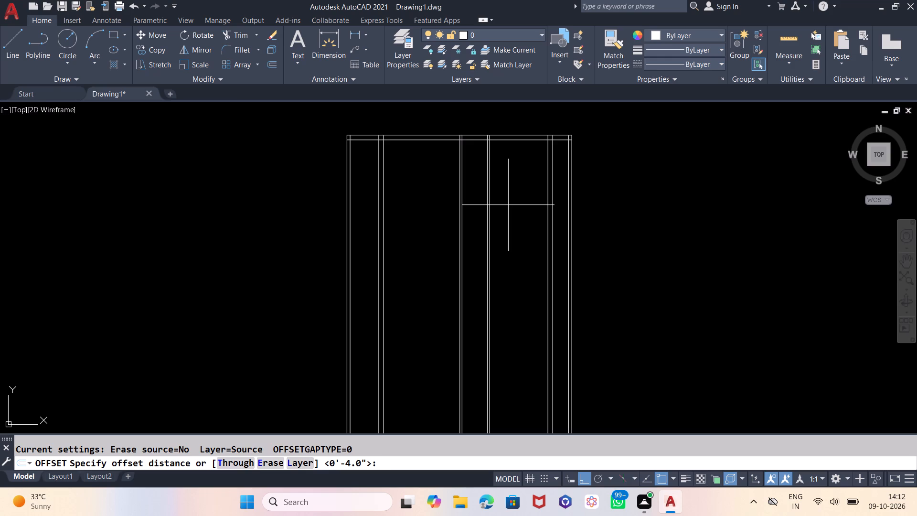
{"action": "type", "text": "12"}
{"action": "type", "text": "'6"}
{"action": "key", "text": "shift+quotedbl"}
{"action": "key", "text": "Return"}
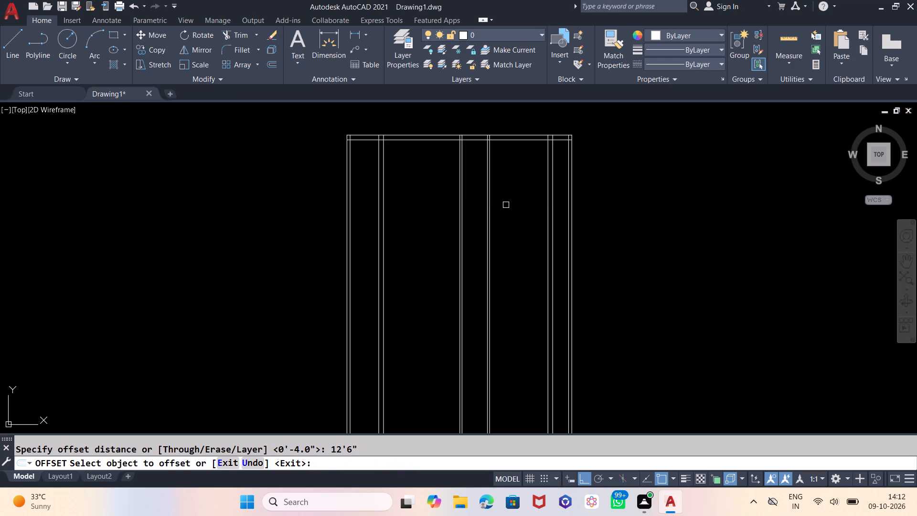
{"action": "left_click", "coordinate": [398, 142]}
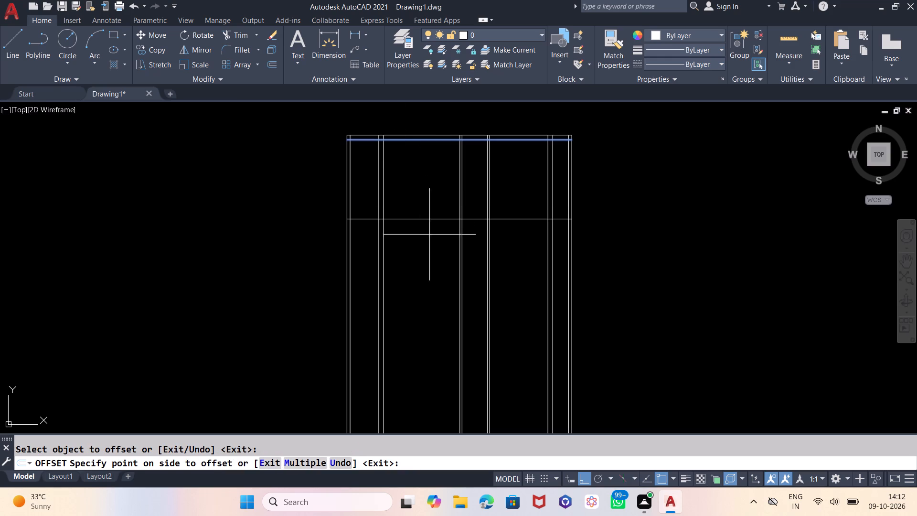
{"action": "left_click", "coordinate": [429, 235]}
{"action": "key", "text": "Escape"}
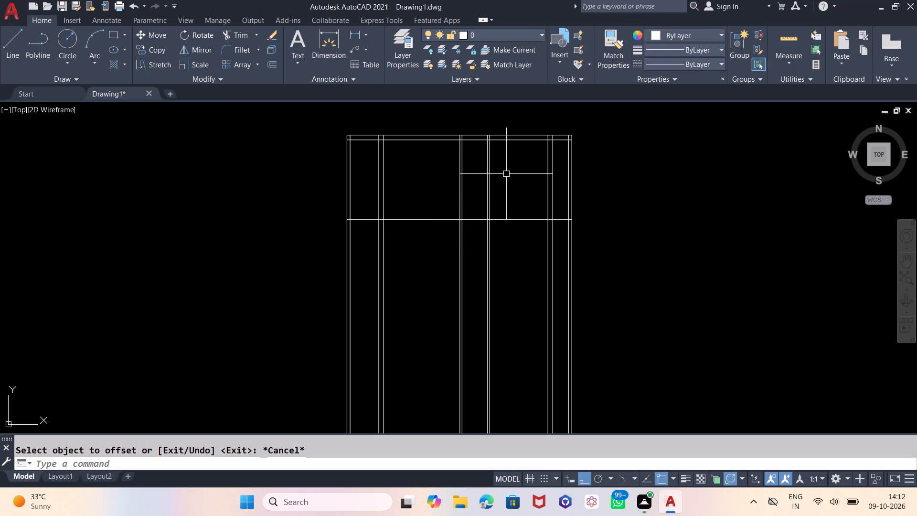
Offset the inner line of the top wall 10'6" downward across the plan.
{"action": "key", "text": "o"}
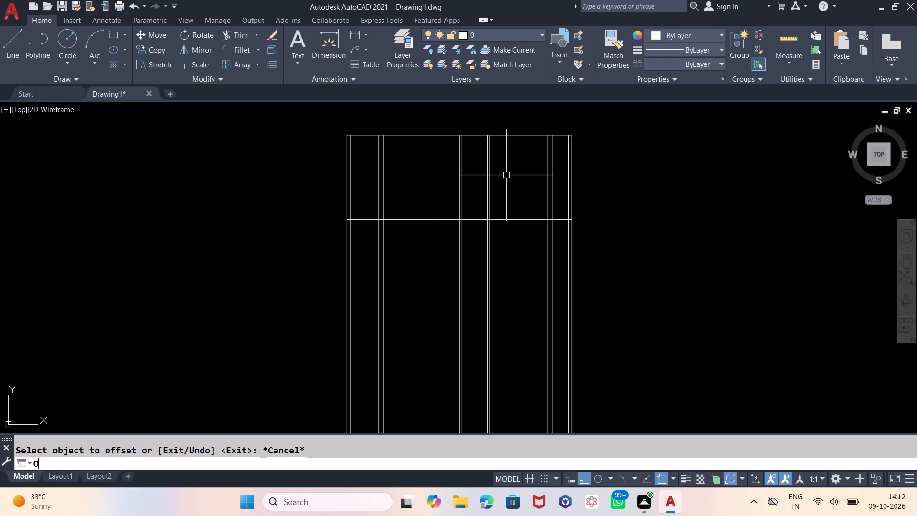
{"action": "key", "text": "Return"}
{"action": "type", "text": "10"}
{"action": "type", "text": "'6"}
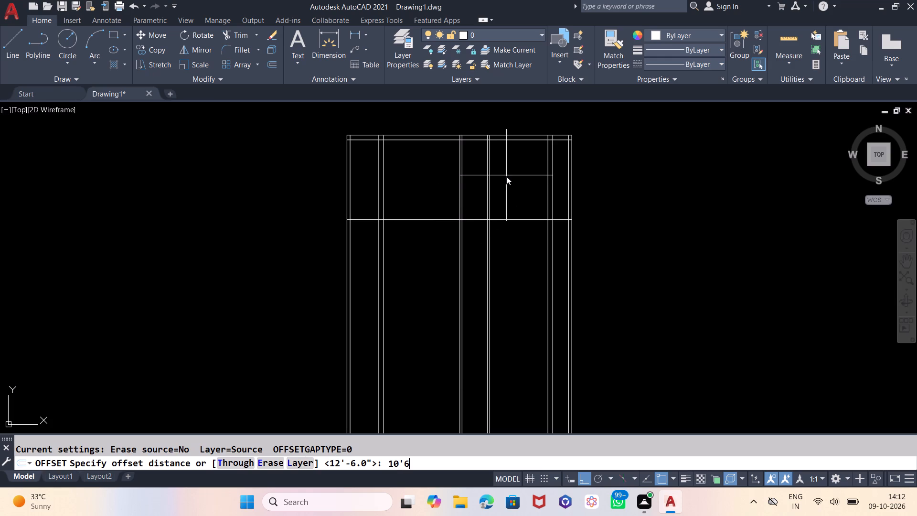
{"action": "key", "text": "shift+quotedbl"}
{"action": "key", "text": "Return"}
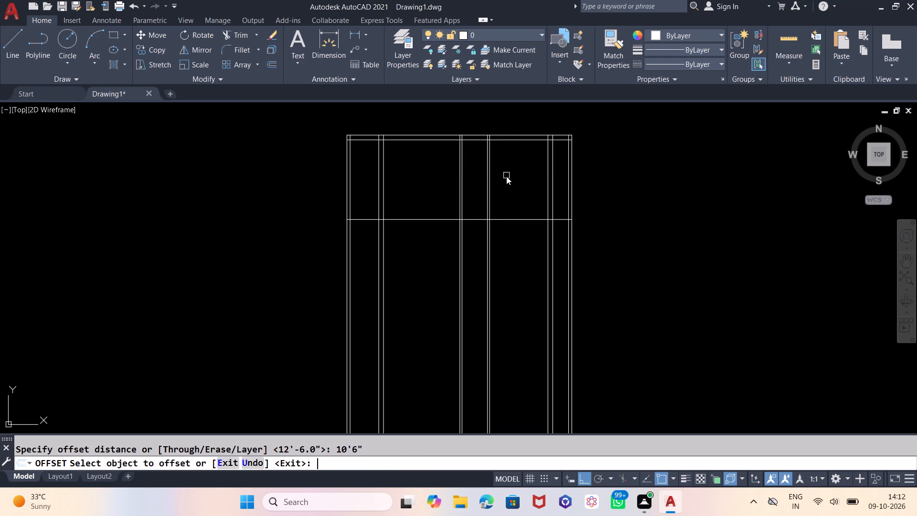
{"action": "left_click", "coordinate": [516, 139]}
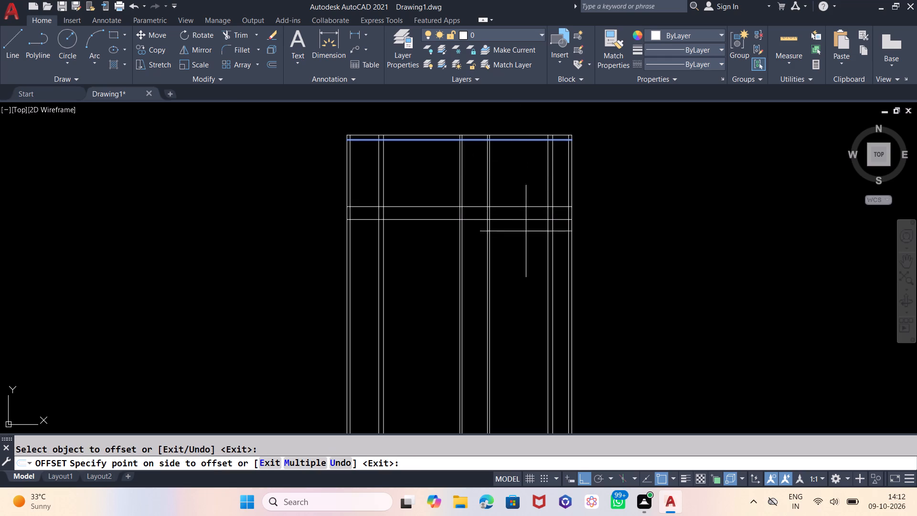
{"action": "left_click", "coordinate": [525, 246]}
{"action": "key", "text": "Escape"}
Offset both new horizontal lines 4" downward to form two horizontal partition pairs.
{"action": "key", "text": "o"}
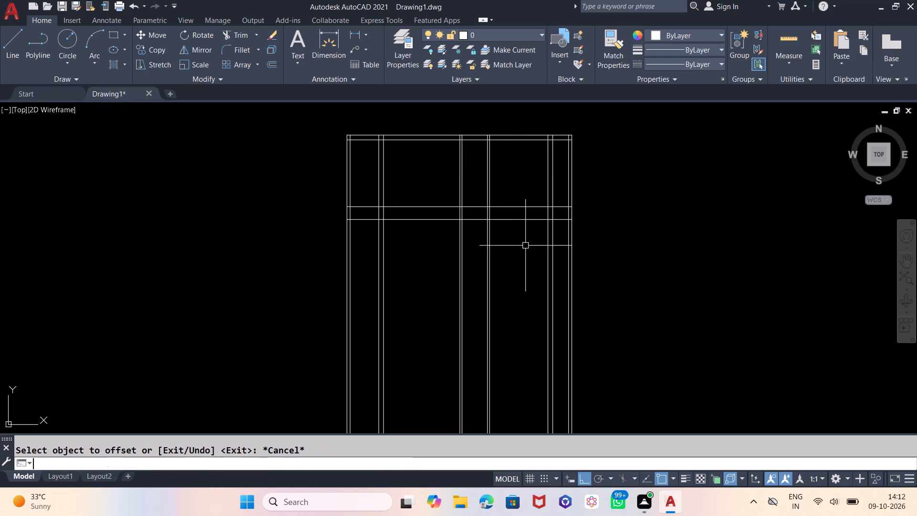
{"action": "key", "text": "Return"}
{"action": "key", "text": "4"}
{"action": "key", "text": "Return"}
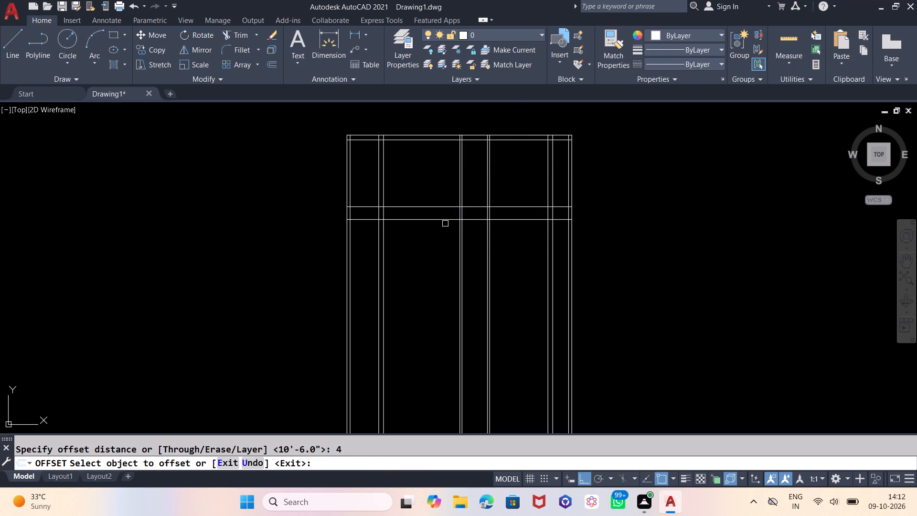
{"action": "left_click", "coordinate": [445, 221]}
{"action": "left_click", "coordinate": [448, 251]}
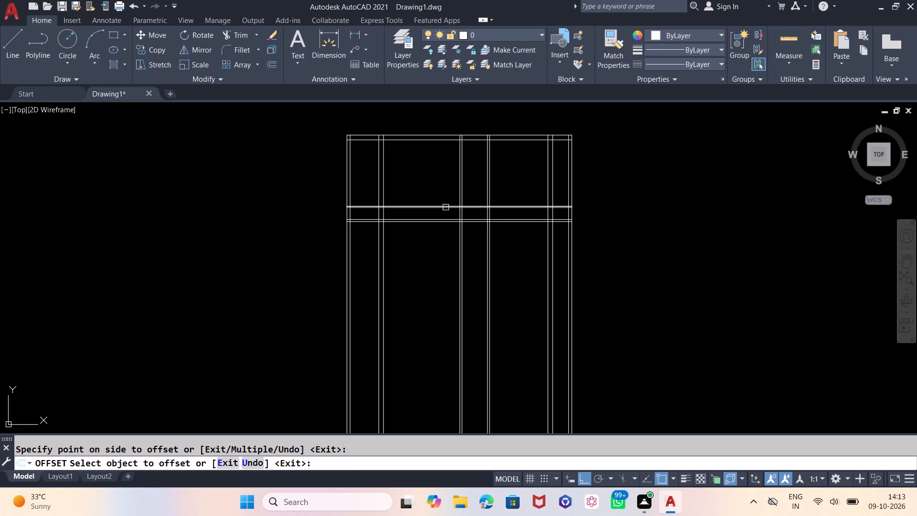
{"action": "left_click", "coordinate": [446, 206]}
{"action": "left_click", "coordinate": [451, 250]}
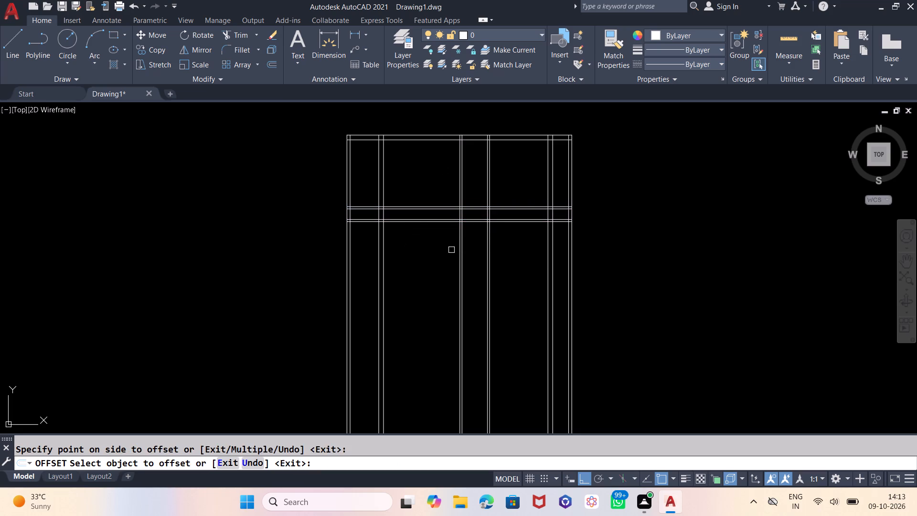
{"action": "key", "text": "Escape"}
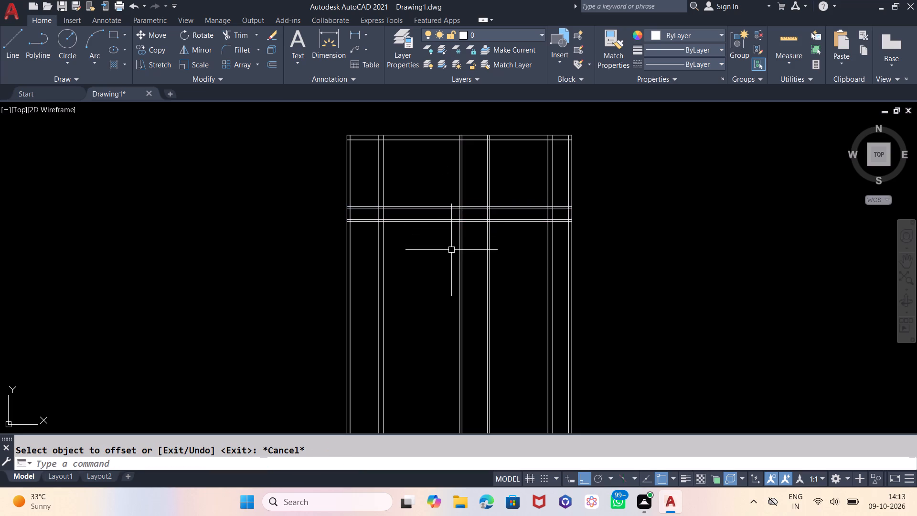
Trim the upper horizontal pair out of the large left-central bay and the 4' corridor between the central partitions.
{"action": "type", "text": "TRR"}
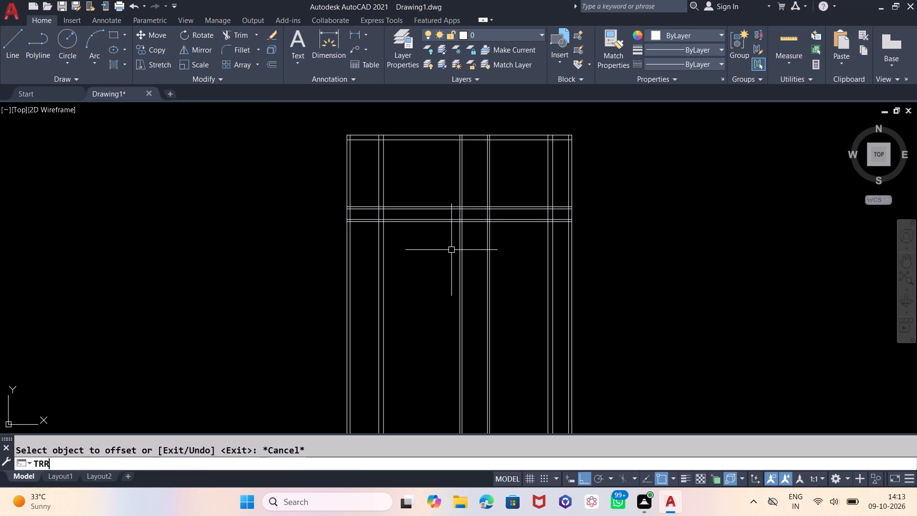
{"action": "key", "text": "BackSpace"}
{"action": "key", "text": "Return"}
{"action": "key", "text": "Return"}
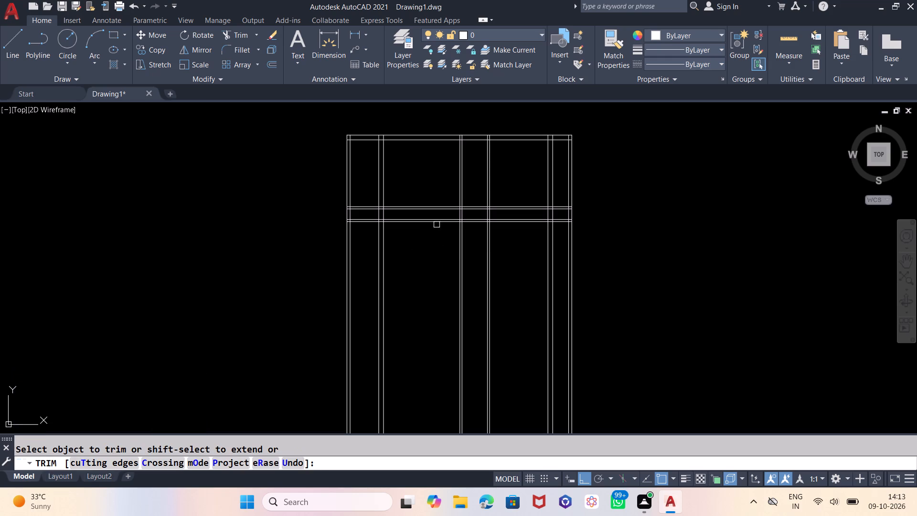
{"action": "left_click", "coordinate": [432, 206]}
{"action": "left_click", "coordinate": [432, 206]}
{"action": "left_click", "coordinate": [432, 206]}
{"action": "left_click", "coordinate": [474, 208]}
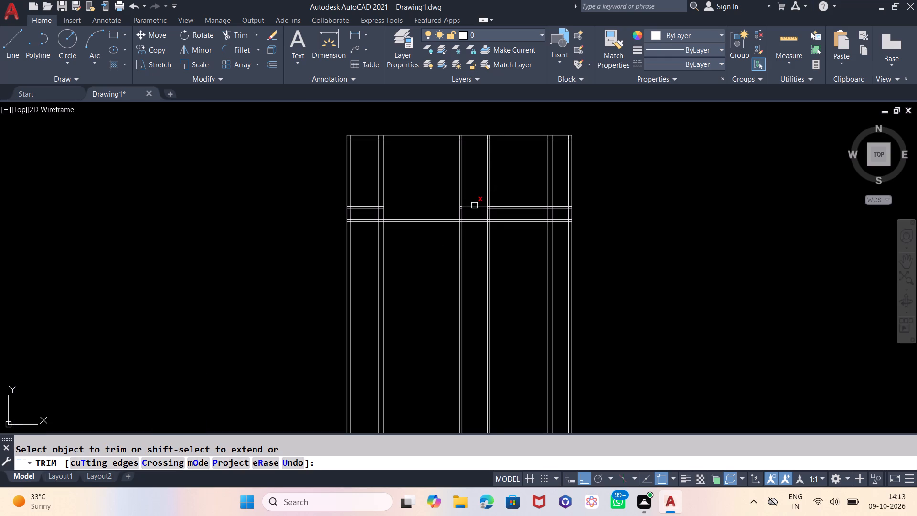
{"action": "left_click", "coordinate": [474, 205]}
Trim away the lower horizontal pair from the right central partition to the outer right wall, including the pieces inside the right-hand walls.
{"action": "left_click", "coordinate": [503, 217]}
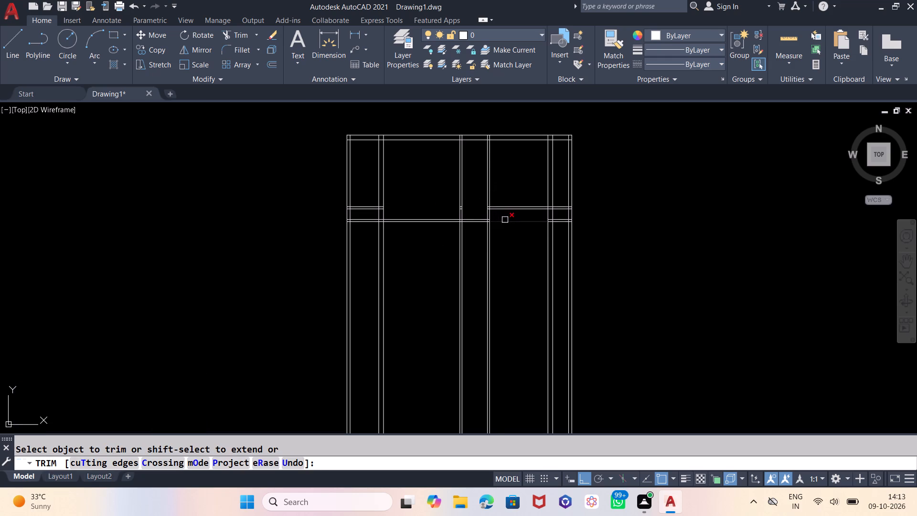
{"action": "left_click", "coordinate": [506, 221]}
{"action": "scroll", "coordinate": [573, 217], "scroll_direction": "up", "scroll_amount": 3}
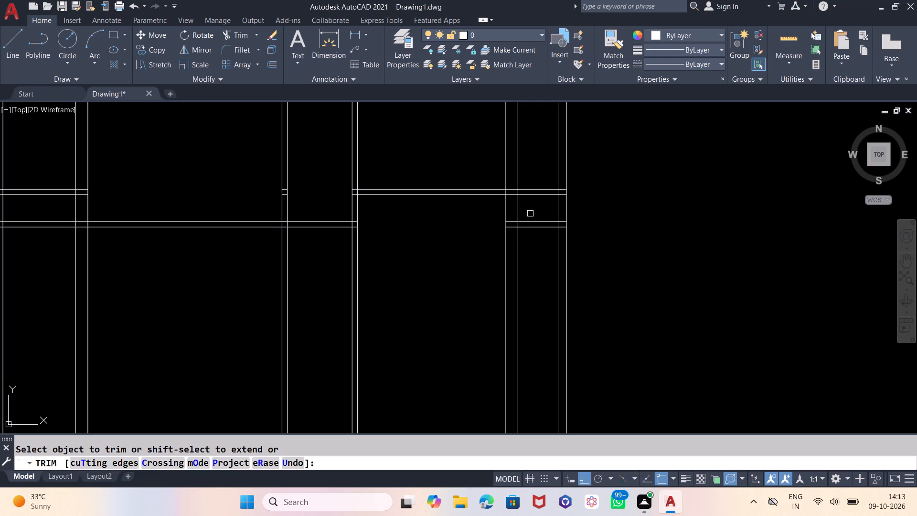
{"action": "left_click", "coordinate": [530, 214]}
{"action": "left_click", "coordinate": [537, 253]}
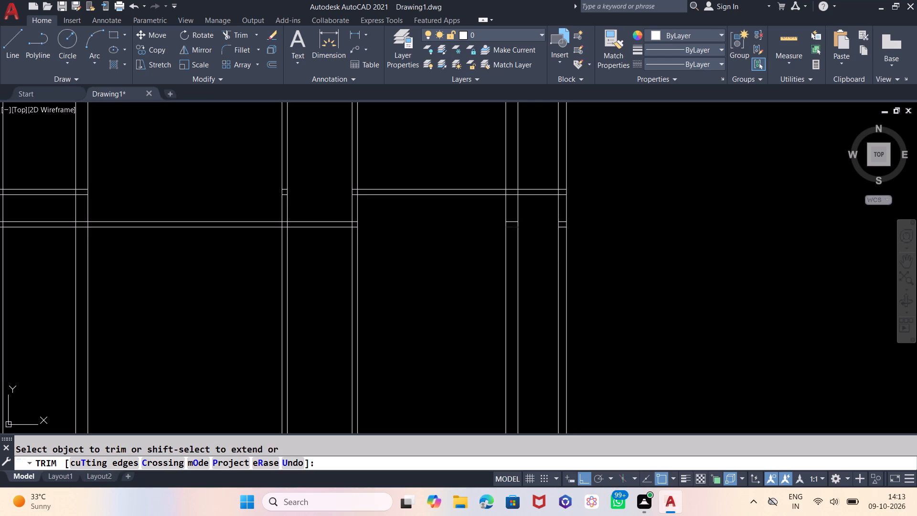
{"action": "left_click", "coordinate": [512, 227]}
{"action": "left_click", "coordinate": [512, 221]}
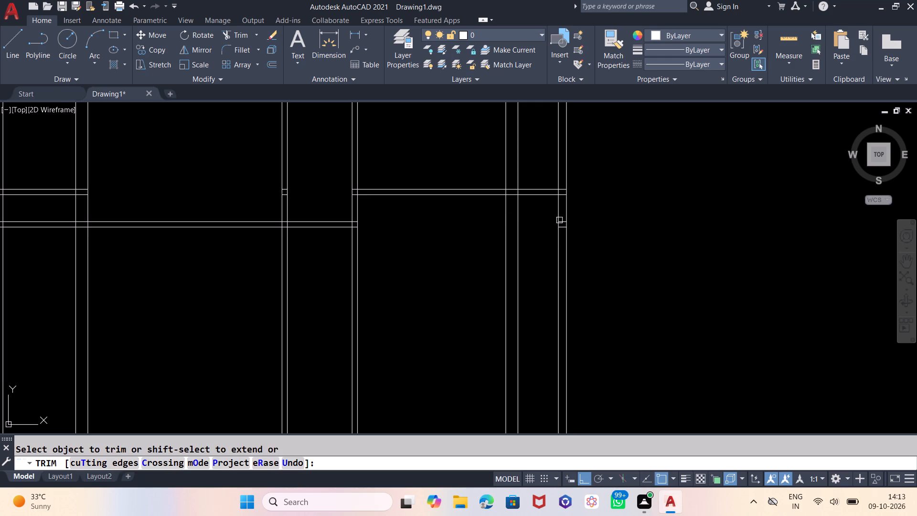
{"action": "left_click", "coordinate": [562, 223]}
{"action": "left_click", "coordinate": [562, 229]}
Trim the upper horizontal pair out of the narrow bay beside the outer right wall.
{"action": "scroll", "coordinate": [502, 236], "scroll_direction": "down", "scroll_amount": 2}
{"action": "left_click", "coordinate": [521, 228]}
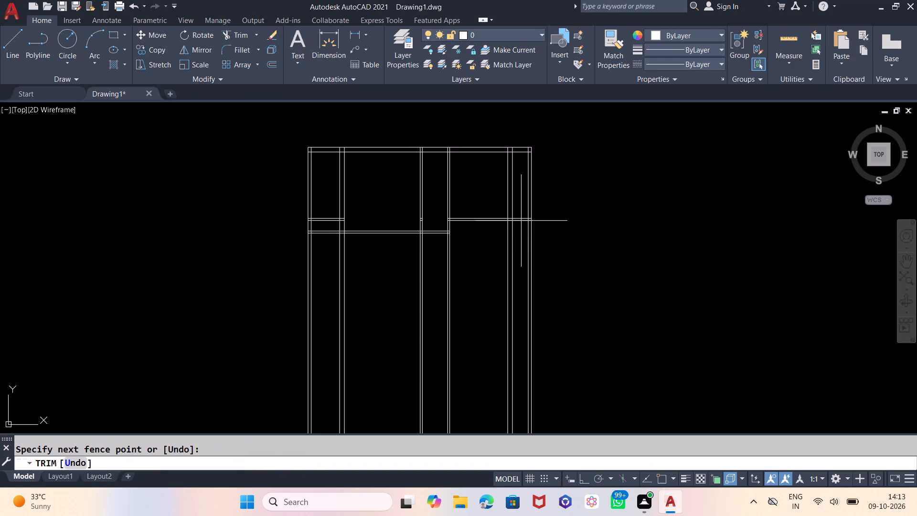
{"action": "left_click", "coordinate": [520, 203]}
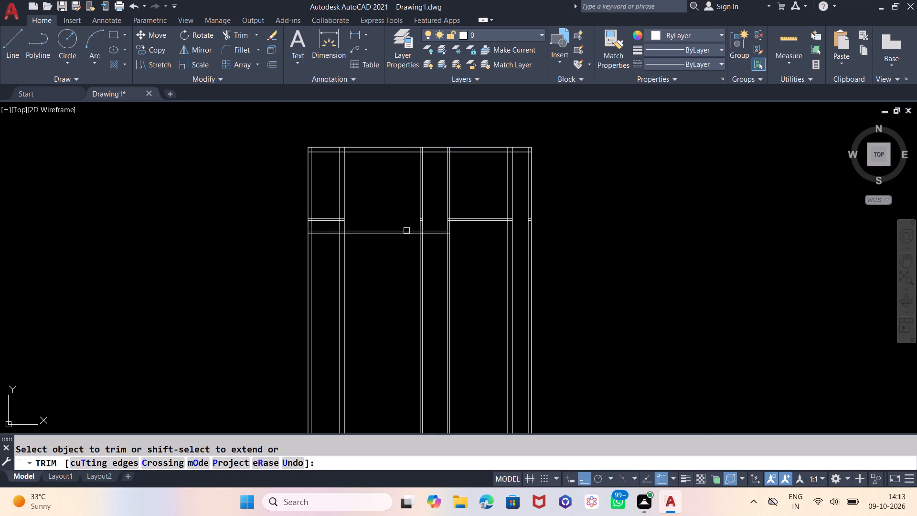
Trim the lower horizontal pair out of the corridor between the two central partitions.
{"action": "scroll", "coordinate": [412, 222], "scroll_direction": "up", "scroll_amount": 2}
{"action": "scroll", "coordinate": [419, 225], "scroll_direction": "down", "scroll_amount": 1}
{"action": "scroll", "coordinate": [421, 224], "scroll_direction": "up", "scroll_amount": 1}
{"action": "scroll", "coordinate": [541, 228], "scroll_direction": "down", "scroll_amount": 2}
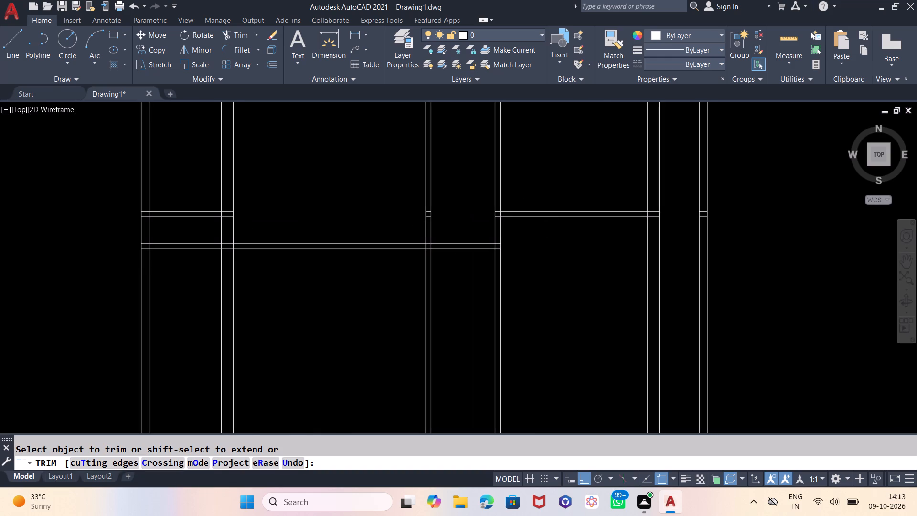
{"action": "left_click", "coordinate": [513, 220]}
{"action": "left_click", "coordinate": [515, 258]}
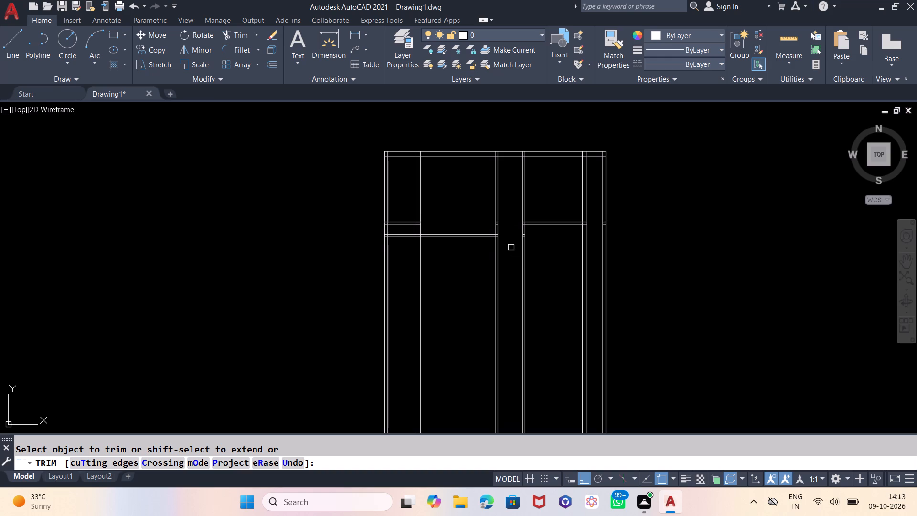
Trim away the upper horizontal pair in the narrow left bay, including its short pieces inside both walls beside that bay.
{"action": "left_click", "coordinate": [399, 227]}
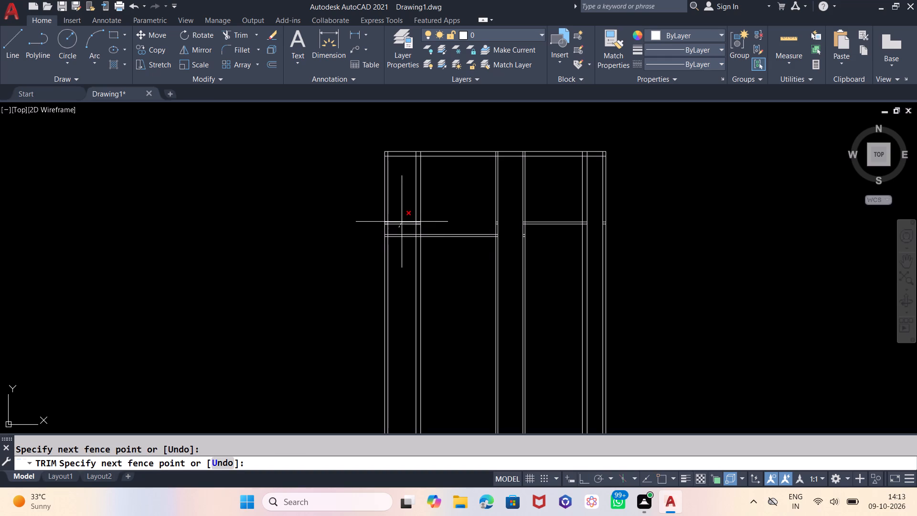
{"action": "left_click", "coordinate": [404, 217]}
{"action": "scroll", "coordinate": [416, 226], "scroll_direction": "up", "scroll_amount": 6}
{"action": "left_click", "coordinate": [409, 220]}
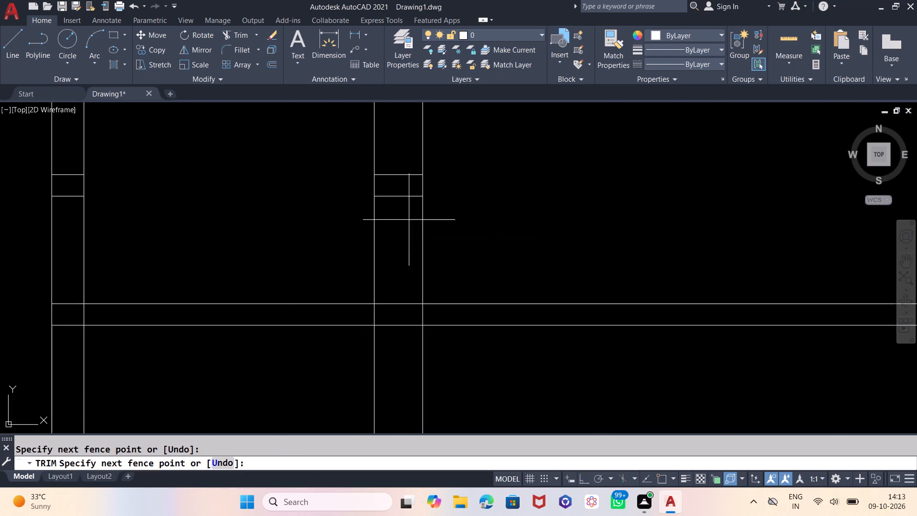
{"action": "left_click", "coordinate": [406, 170]}
{"action": "scroll", "coordinate": [512, 183], "scroll_direction": "down", "scroll_amount": 2}
{"action": "scroll", "coordinate": [618, 177], "scroll_direction": "down", "scroll_amount": 3}
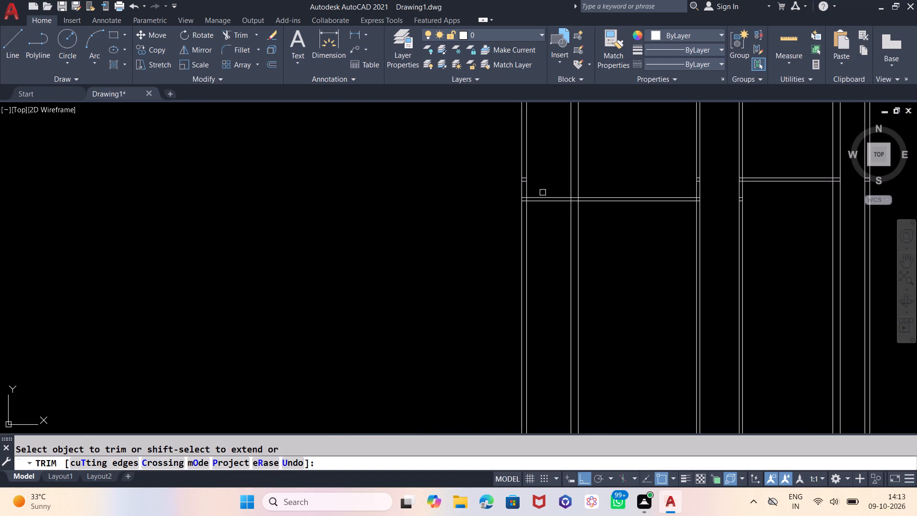
{"action": "scroll", "coordinate": [506, 181], "scroll_direction": "up", "scroll_amount": 3}
{"action": "scroll", "coordinate": [568, 181], "scroll_direction": "up", "scroll_amount": 2}
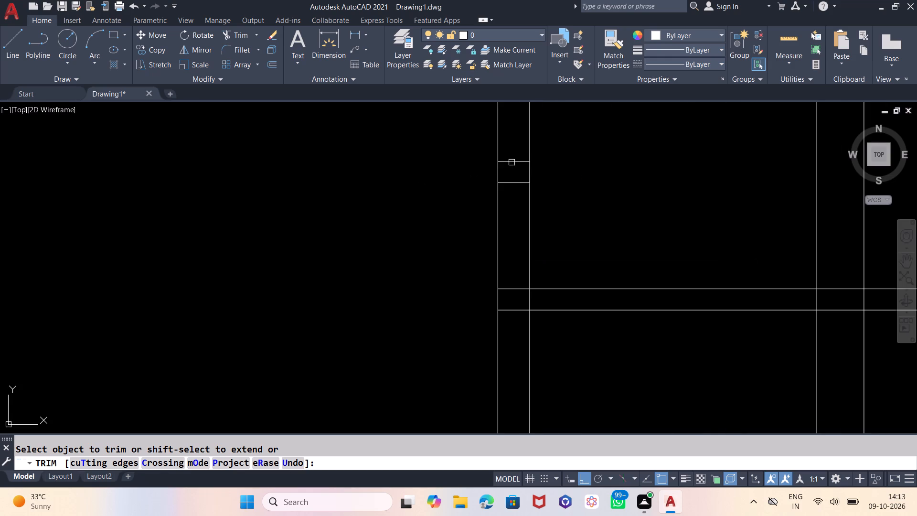
{"action": "left_click", "coordinate": [512, 155]}
{"action": "left_click", "coordinate": [521, 209]}
Trim the lower horizontal pair's short pieces out of the outer left wall's thickness.
{"action": "scroll", "coordinate": [354, 239], "scroll_direction": "down", "scroll_amount": 2}
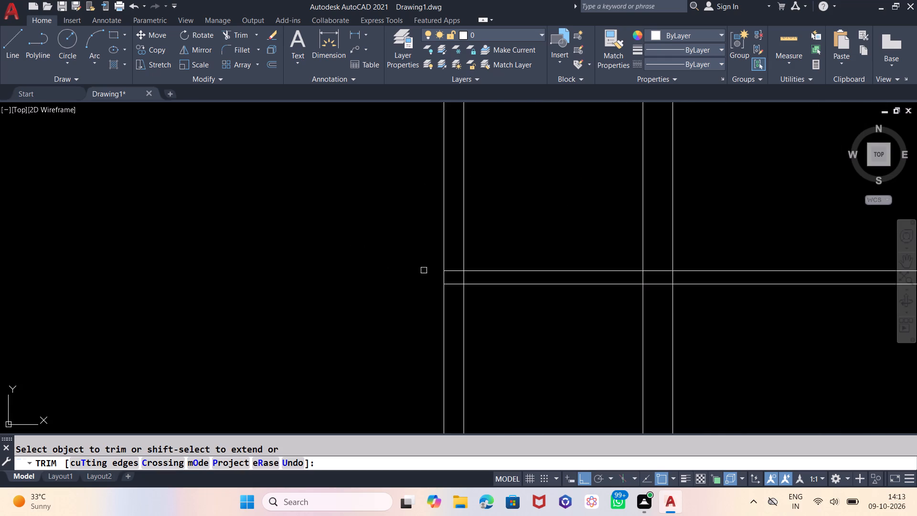
{"action": "left_click", "coordinate": [455, 291]}
{"action": "left_click", "coordinate": [452, 254]}
Trim the leftover pieces of the lower horizontal pair from inside the right central partition.
{"action": "scroll", "coordinate": [379, 283], "scroll_direction": "down", "scroll_amount": 4}
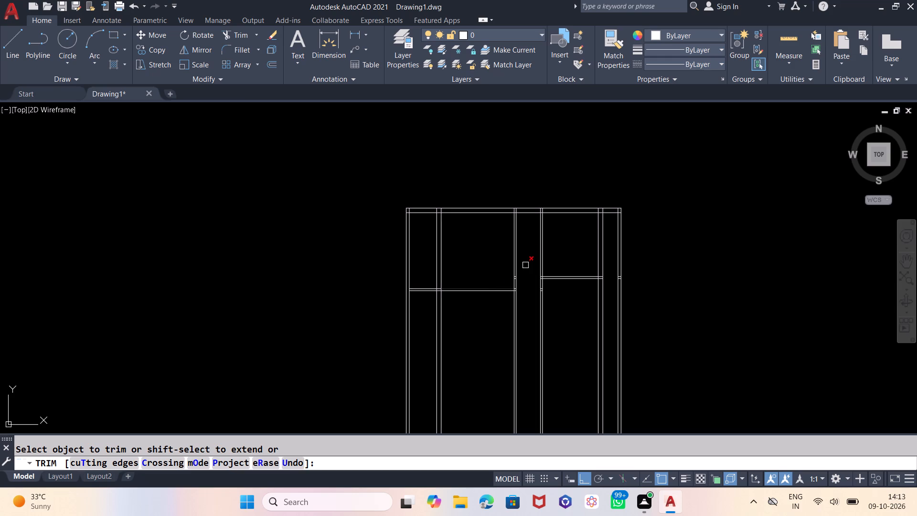
{"action": "scroll", "coordinate": [418, 296], "scroll_direction": "down", "scroll_amount": 2}
{"action": "scroll", "coordinate": [455, 285], "scroll_direction": "up", "scroll_amount": 1}
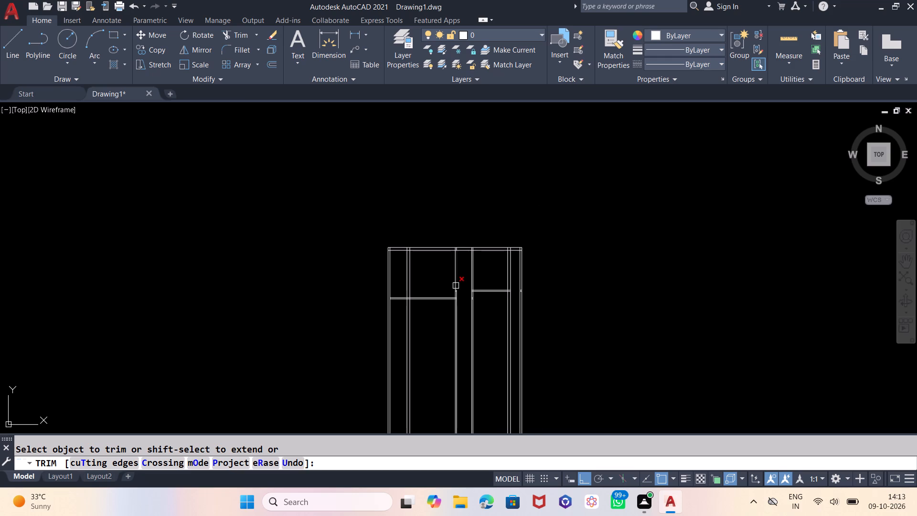
{"action": "scroll", "coordinate": [466, 258], "scroll_direction": "down", "scroll_amount": 2}
{"action": "scroll", "coordinate": [468, 296], "scroll_direction": "up", "scroll_amount": 2}
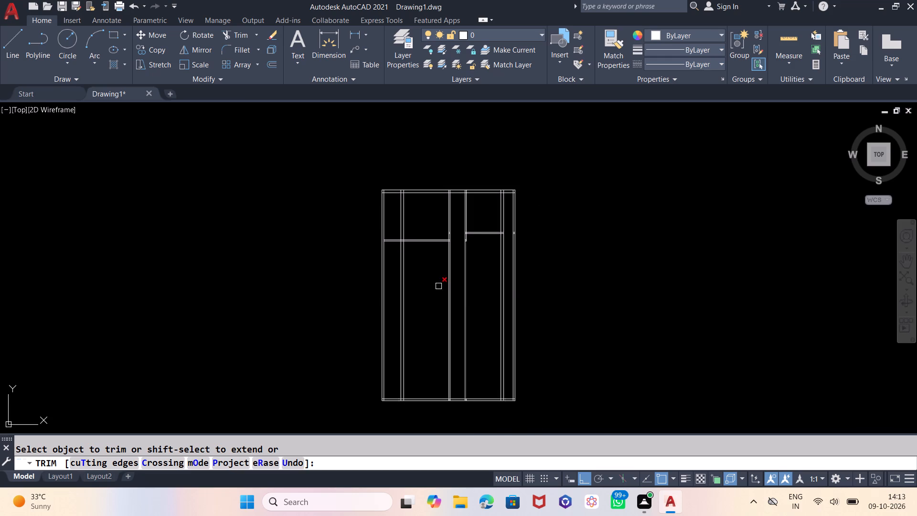
{"action": "scroll", "coordinate": [449, 238], "scroll_direction": "up", "scroll_amount": 3}
{"action": "scroll", "coordinate": [491, 241], "scroll_direction": "up", "scroll_amount": 3}
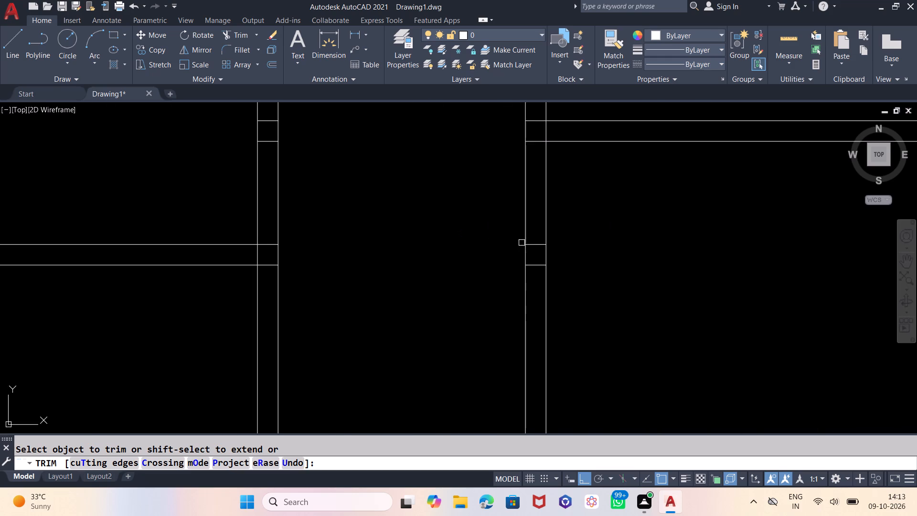
{"action": "left_click", "coordinate": [536, 236]}
{"action": "left_click", "coordinate": [538, 278]}
Trim the leftover short horizontal pieces from inside the left central partition.
{"action": "scroll", "coordinate": [563, 306], "scroll_direction": "down", "scroll_amount": 1}
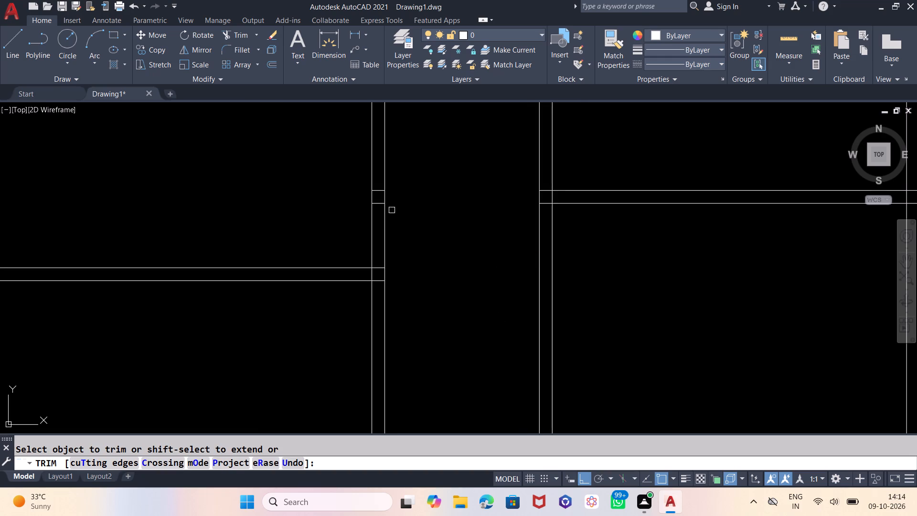
{"action": "left_click", "coordinate": [378, 184]}
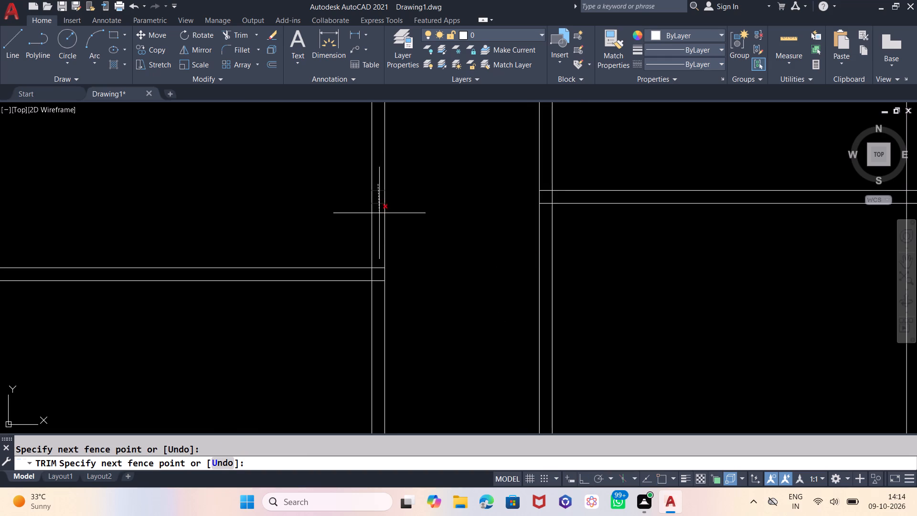
{"action": "left_click", "coordinate": [379, 213]}
{"action": "scroll", "coordinate": [472, 332], "scroll_direction": "down", "scroll_amount": 2}
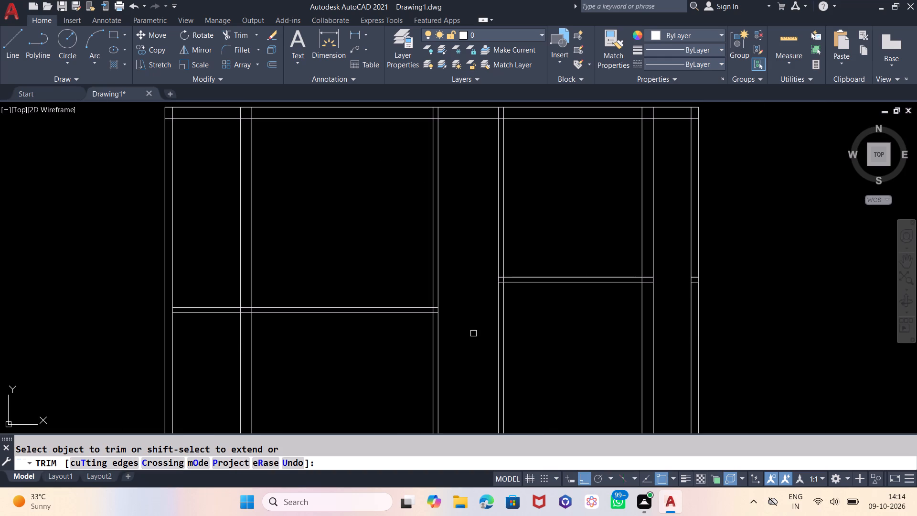
{"action": "key", "text": "Escape"}
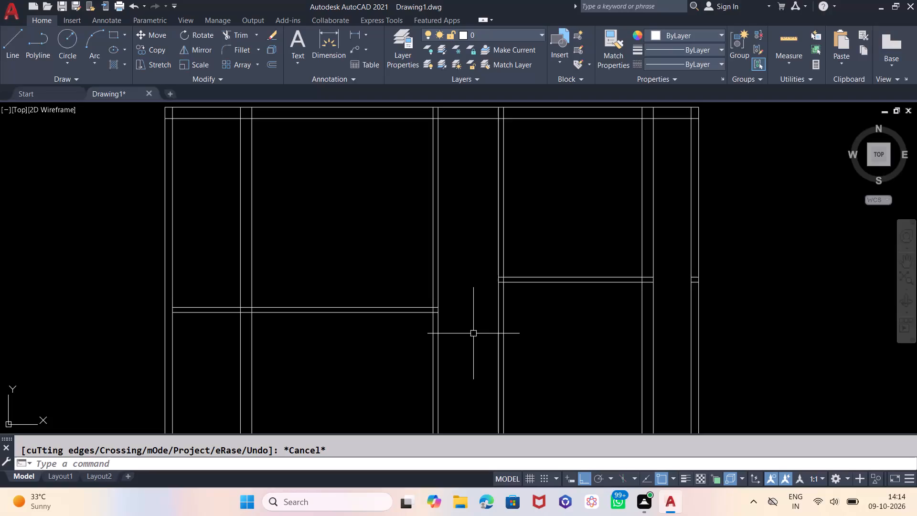
Offset the top wall's inner line 6'9" downward.
{"action": "key", "text": "o"}
{"action": "key", "text": "Return"}
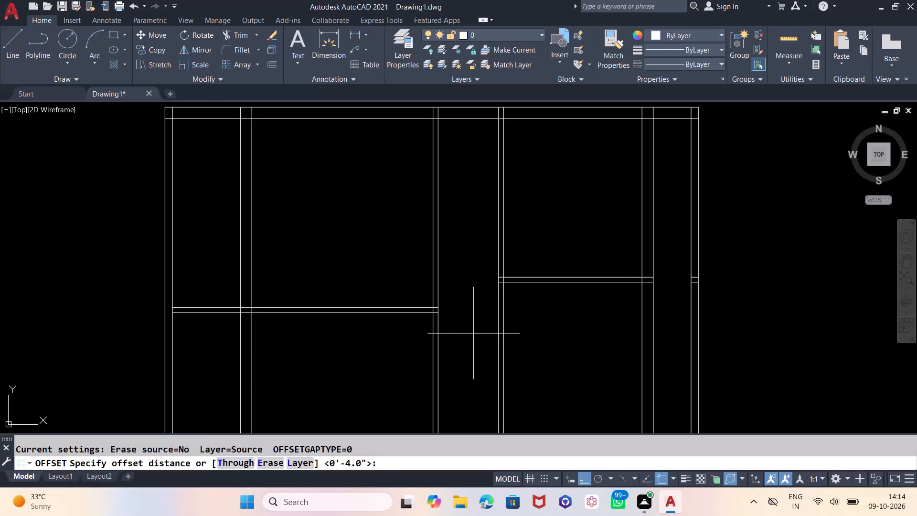
{"action": "key", "text": "6"}
{"action": "key", "text": "apostrophe"}
{"action": "key", "text": "9"}
{"action": "key", "text": "shift+quotedbl"}
{"action": "key", "text": "Return"}
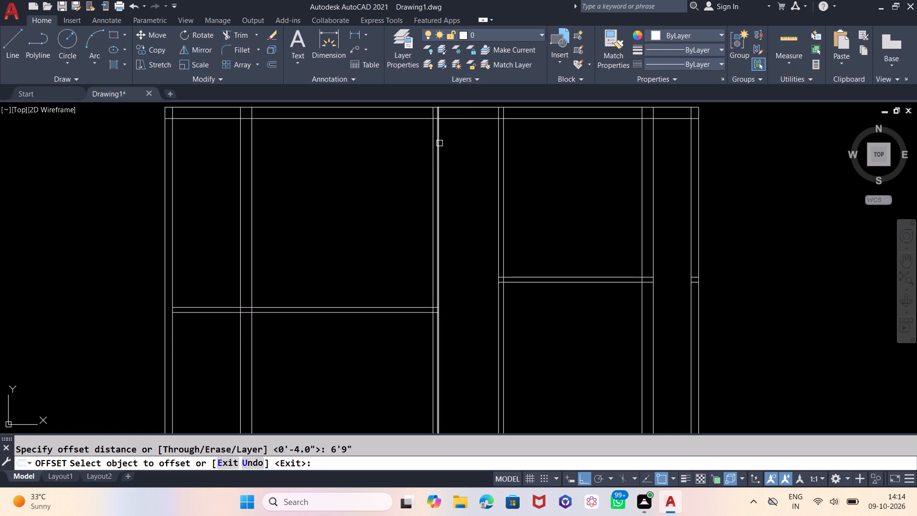
{"action": "left_click", "coordinate": [466, 120]}
{"action": "left_click", "coordinate": [477, 247]}
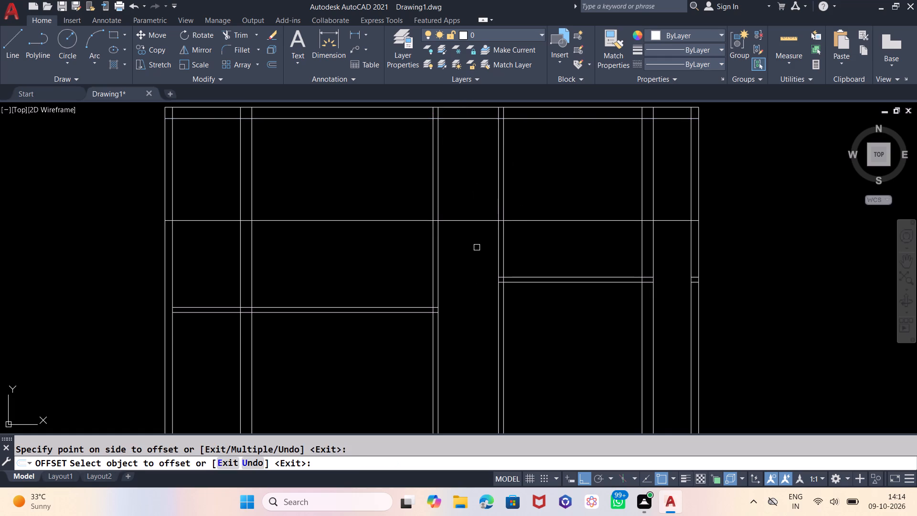
{"action": "key", "text": "Escape"}
Offset the new horizontal line 4" downward to form the partition's second face.
{"action": "key", "text": "o"}
{"action": "key", "text": "Return"}
{"action": "key", "text": "4"}
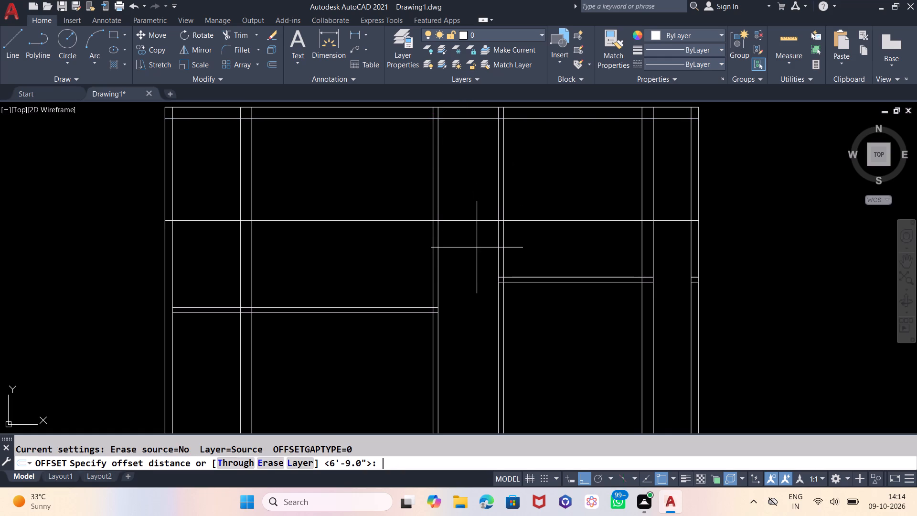
{"action": "key", "text": "Return"}
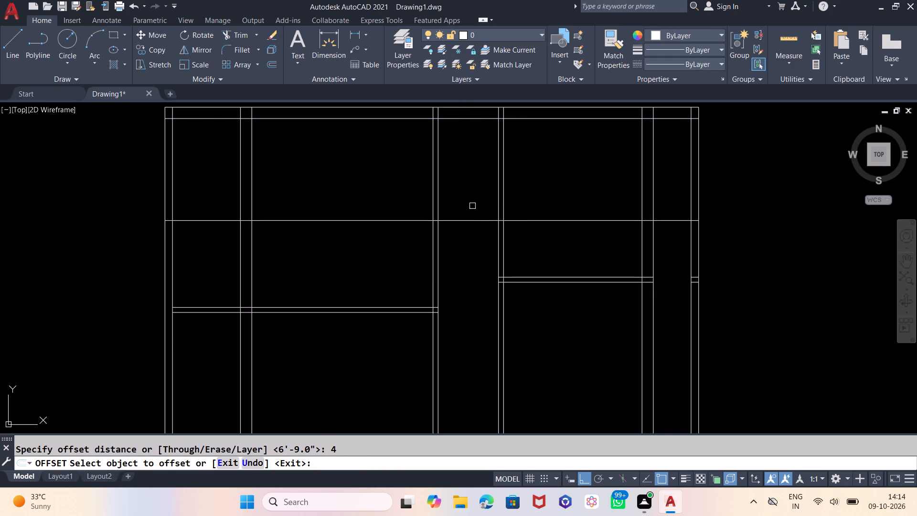
{"action": "left_click", "coordinate": [472, 219]}
{"action": "left_click", "coordinate": [473, 310]}
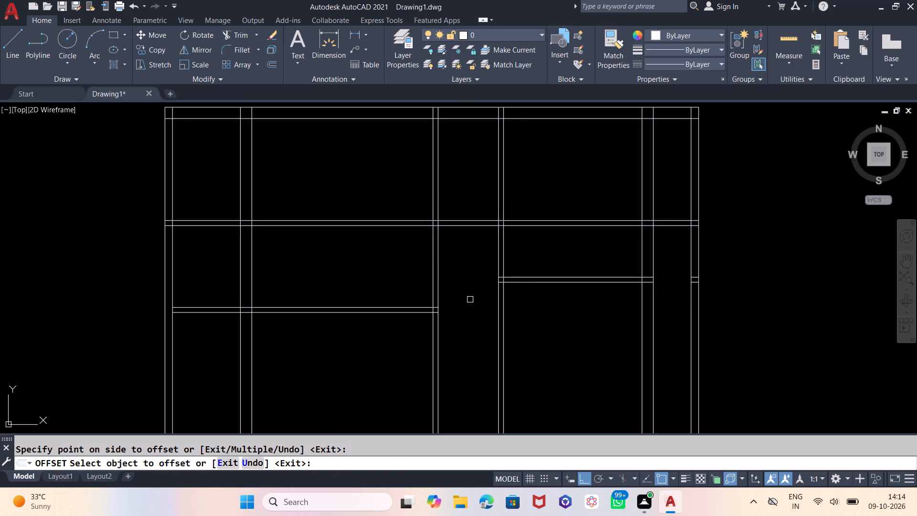
{"action": "key", "text": "Escape"}
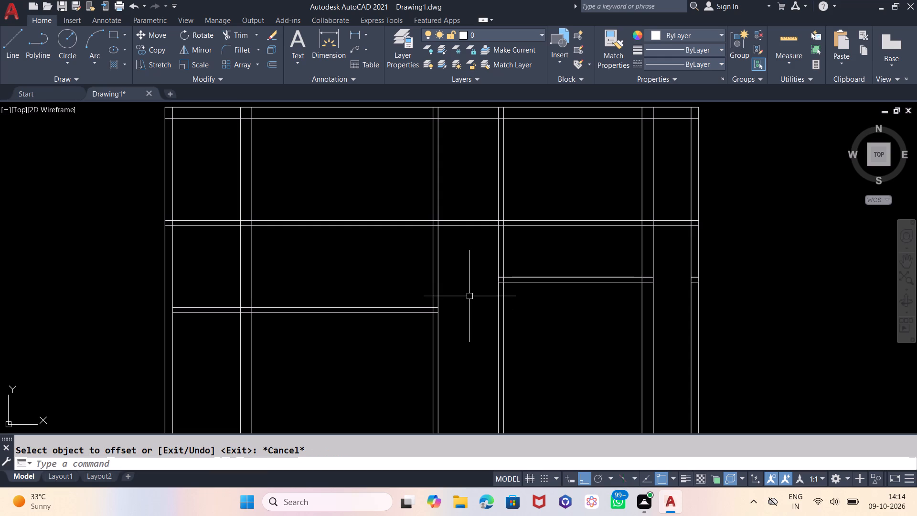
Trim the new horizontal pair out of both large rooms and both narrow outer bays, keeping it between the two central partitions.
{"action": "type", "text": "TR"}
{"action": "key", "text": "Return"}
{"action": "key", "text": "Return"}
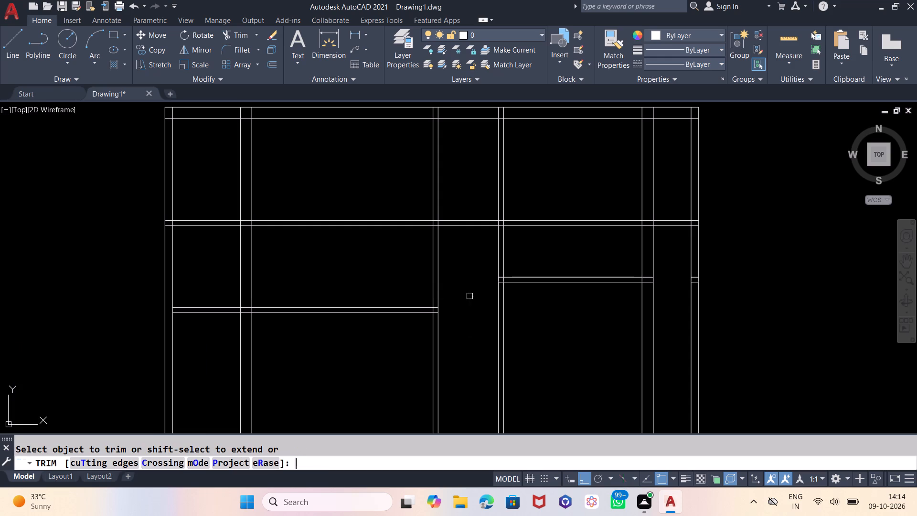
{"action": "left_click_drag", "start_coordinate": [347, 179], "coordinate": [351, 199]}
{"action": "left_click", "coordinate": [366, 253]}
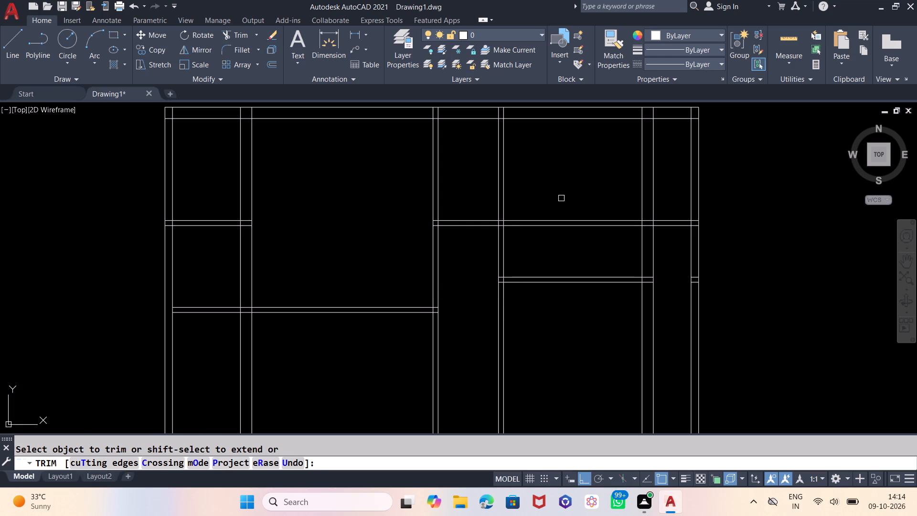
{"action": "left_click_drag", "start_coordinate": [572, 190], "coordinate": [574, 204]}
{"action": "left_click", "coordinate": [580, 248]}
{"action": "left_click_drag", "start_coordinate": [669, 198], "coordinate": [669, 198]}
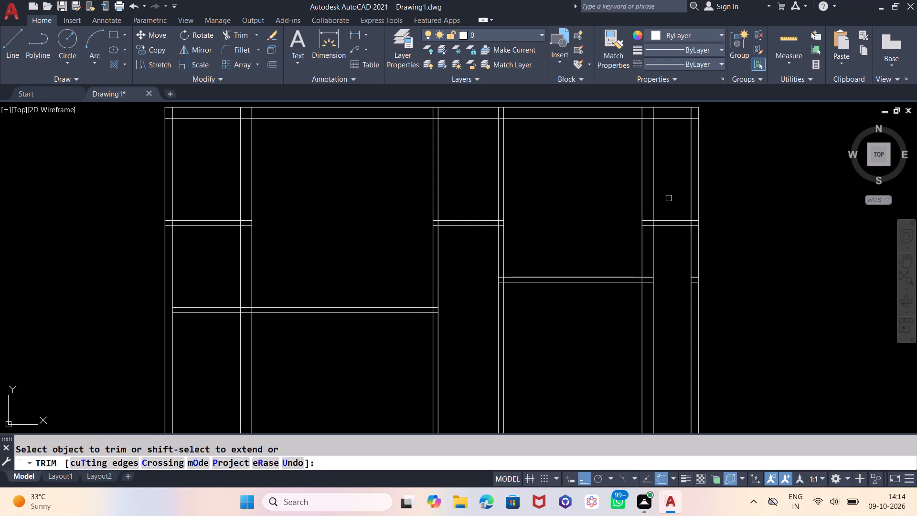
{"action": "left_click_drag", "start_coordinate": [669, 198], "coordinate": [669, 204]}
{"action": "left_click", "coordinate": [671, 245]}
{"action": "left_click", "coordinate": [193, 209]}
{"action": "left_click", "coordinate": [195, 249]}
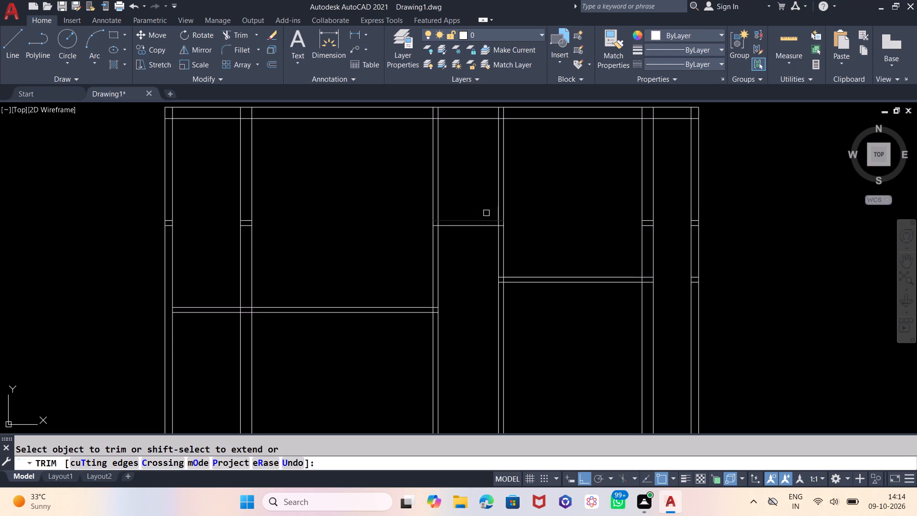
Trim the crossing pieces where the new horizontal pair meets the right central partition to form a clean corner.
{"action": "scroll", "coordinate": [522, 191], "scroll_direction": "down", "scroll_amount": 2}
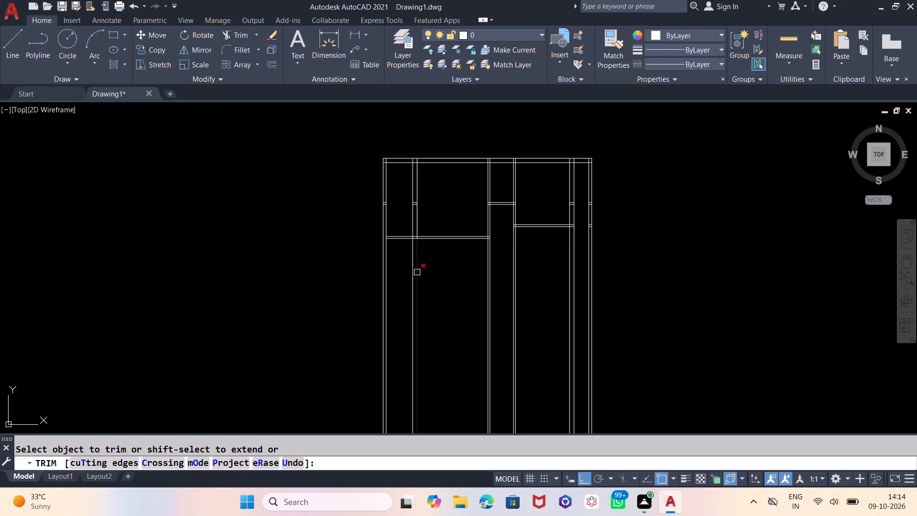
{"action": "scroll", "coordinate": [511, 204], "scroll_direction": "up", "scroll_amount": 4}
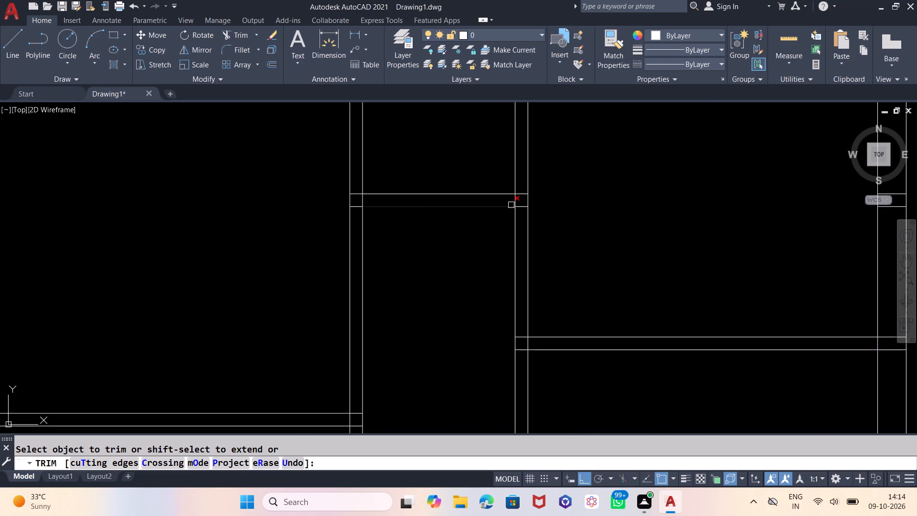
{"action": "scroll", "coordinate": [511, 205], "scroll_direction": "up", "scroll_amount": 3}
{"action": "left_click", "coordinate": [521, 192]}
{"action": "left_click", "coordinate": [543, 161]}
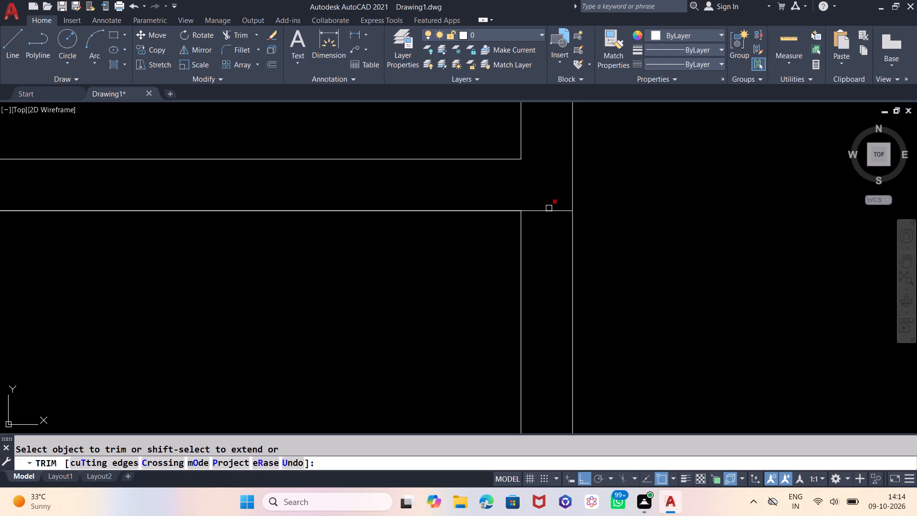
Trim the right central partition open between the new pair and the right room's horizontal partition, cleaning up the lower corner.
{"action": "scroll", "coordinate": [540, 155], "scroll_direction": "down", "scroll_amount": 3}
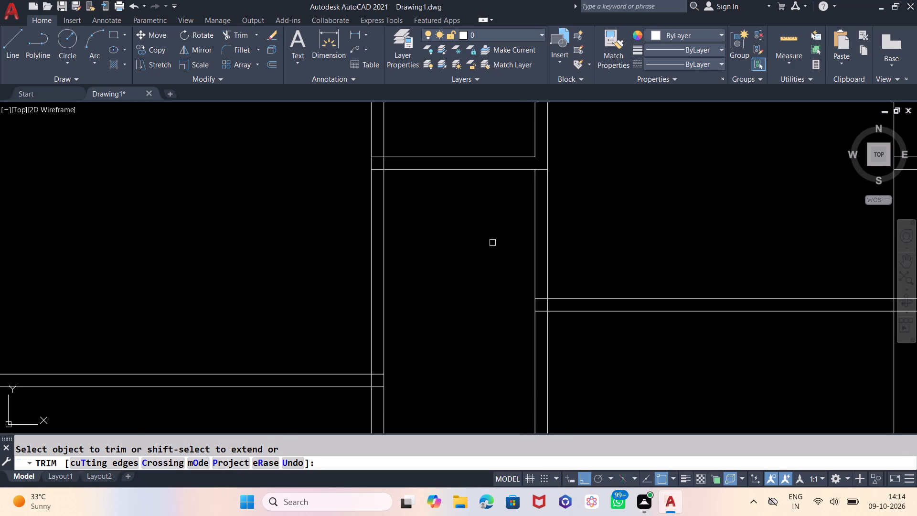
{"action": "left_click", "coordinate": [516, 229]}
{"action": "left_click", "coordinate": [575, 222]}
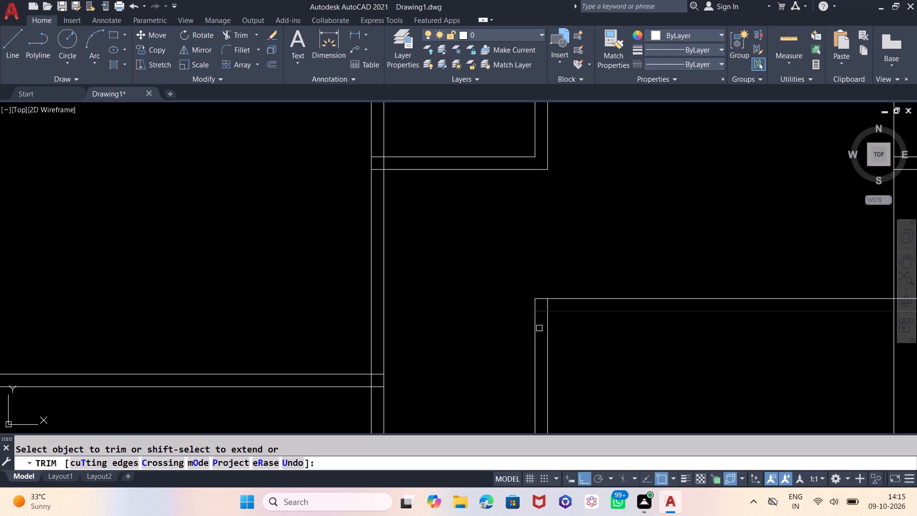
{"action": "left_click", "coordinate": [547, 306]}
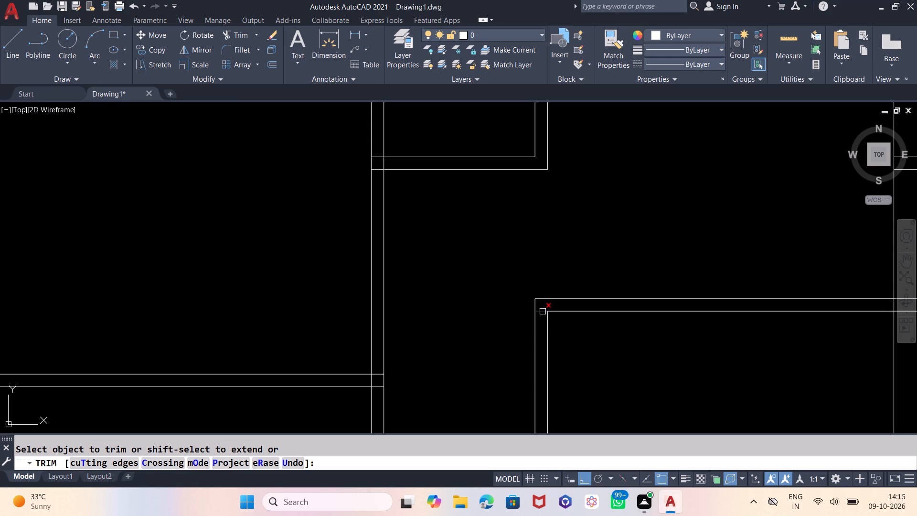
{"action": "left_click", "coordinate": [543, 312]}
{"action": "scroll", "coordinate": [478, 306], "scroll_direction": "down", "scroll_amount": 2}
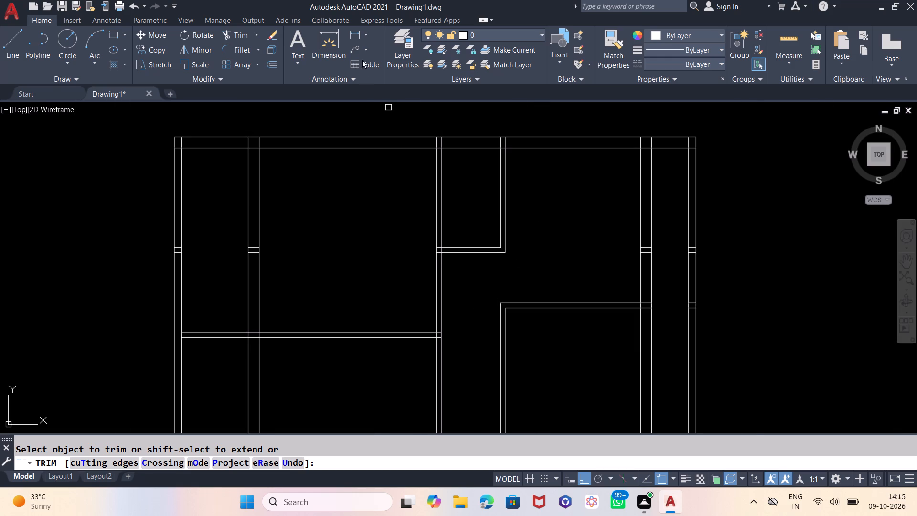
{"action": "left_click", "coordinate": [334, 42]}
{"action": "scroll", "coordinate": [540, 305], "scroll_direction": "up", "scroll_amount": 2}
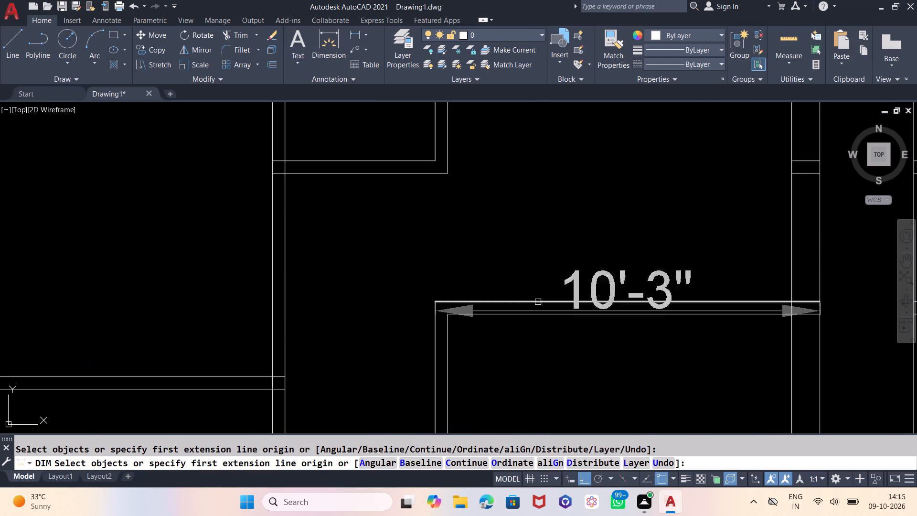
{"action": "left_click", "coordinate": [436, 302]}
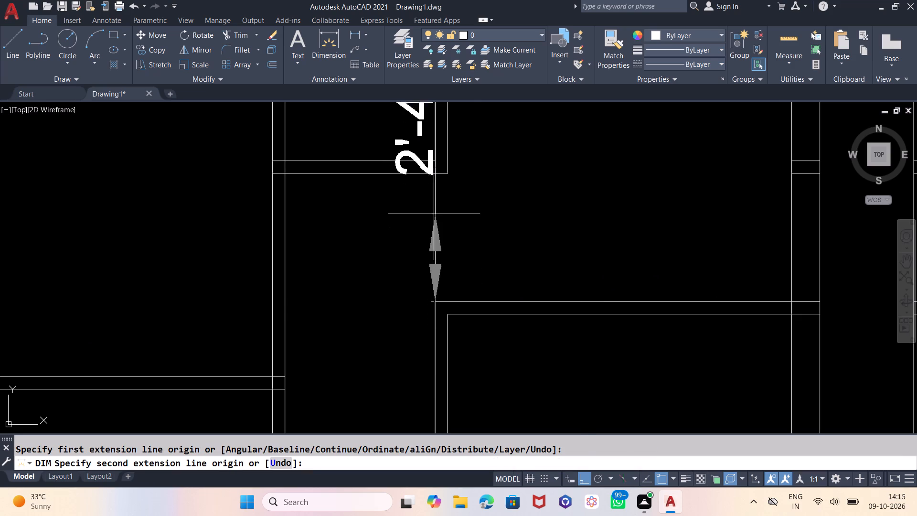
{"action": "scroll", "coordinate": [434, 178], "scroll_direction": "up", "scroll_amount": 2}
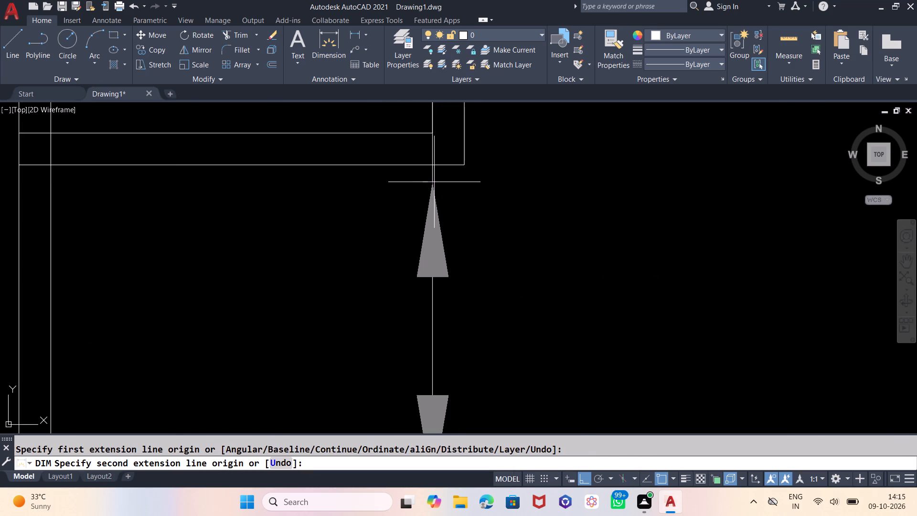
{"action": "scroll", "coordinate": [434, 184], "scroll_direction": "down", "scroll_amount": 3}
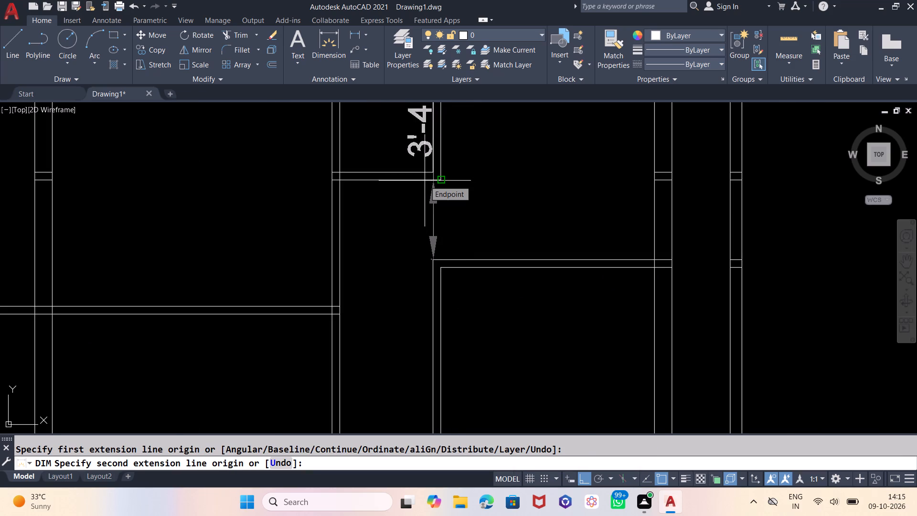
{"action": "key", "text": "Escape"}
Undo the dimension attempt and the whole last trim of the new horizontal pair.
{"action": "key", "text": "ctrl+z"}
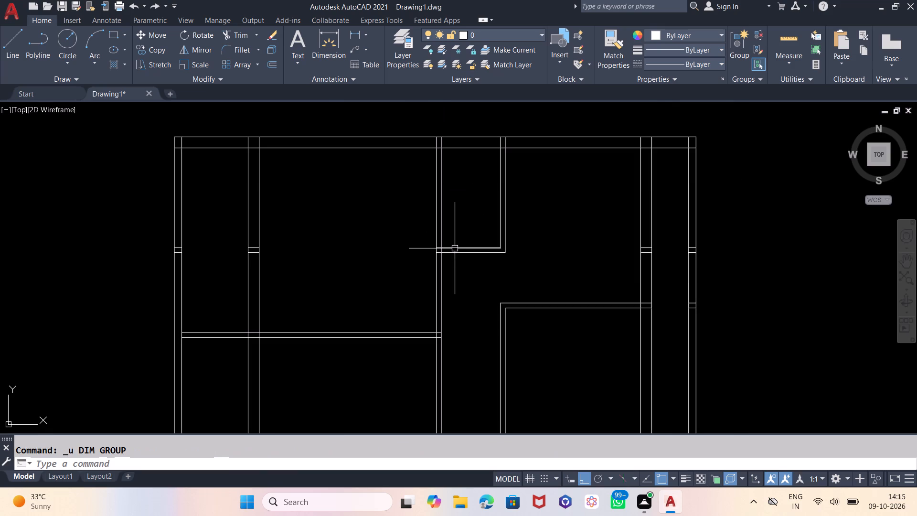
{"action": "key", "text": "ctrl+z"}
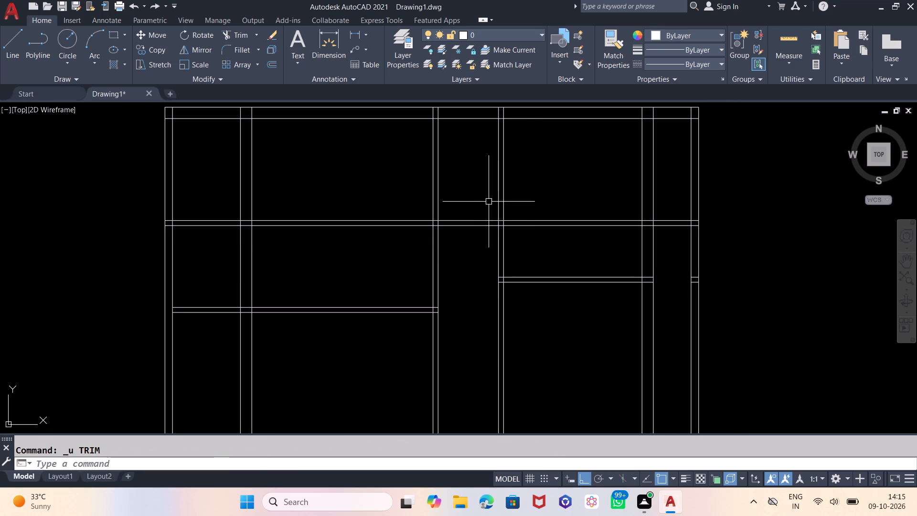
Trim the new horizontal pair out of the room between the right central partition and the right inner wall.
{"action": "scroll", "coordinate": [569, 186], "scroll_direction": "down", "scroll_amount": 2}
{"action": "scroll", "coordinate": [559, 230], "scroll_direction": "up", "scroll_amount": 1}
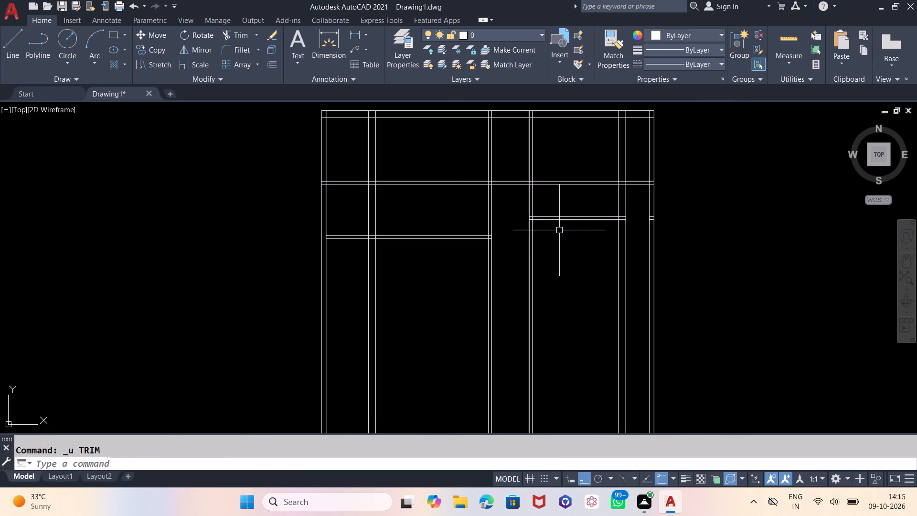
{"action": "scroll", "coordinate": [559, 230], "scroll_direction": "up", "scroll_amount": 1}
{"action": "scroll", "coordinate": [564, 268], "scroll_direction": "down", "scroll_amount": 1}
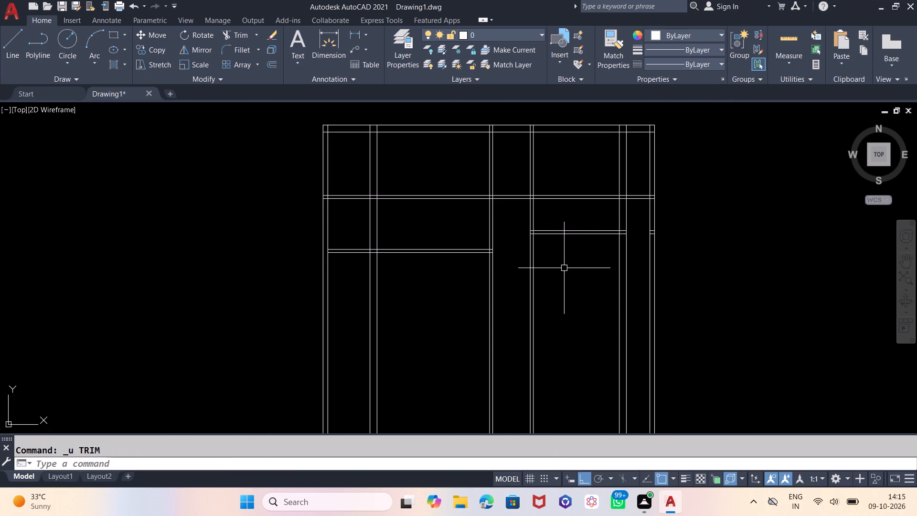
{"action": "key", "text": "t"}
{"action": "key", "text": "r"}
{"action": "key", "text": "Return"}
{"action": "key", "text": "Return"}
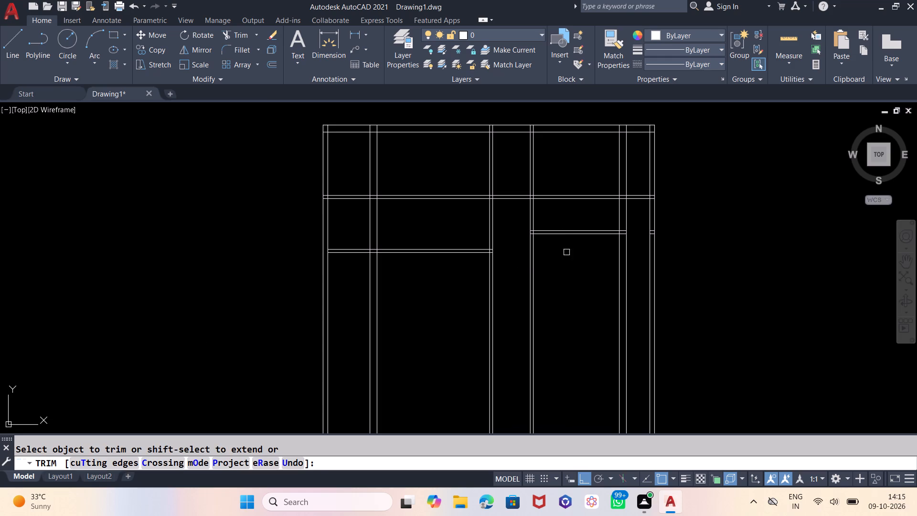
{"action": "left_click", "coordinate": [583, 175]}
{"action": "left_click", "coordinate": [584, 203]}
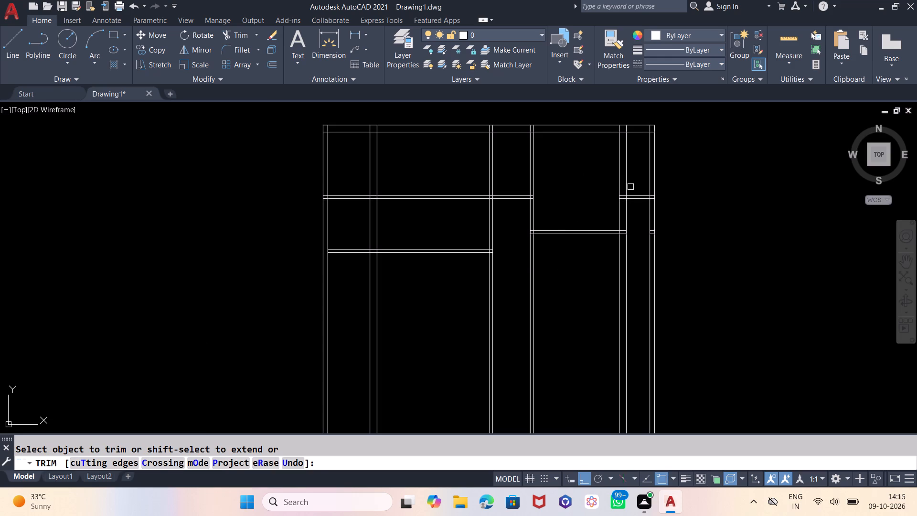
Trim the upper horizontal pair out of the narrow right strip, the upper-left room and the strip beside the left outer wall.
{"action": "left_click", "coordinate": [639, 185]}
{"action": "left_click", "coordinate": [641, 208]}
{"action": "left_click_drag", "start_coordinate": [452, 183], "coordinate": [452, 192]}
{"action": "left_click", "coordinate": [447, 226]}
{"action": "left_click", "coordinate": [351, 187]}
{"action": "left_click", "coordinate": [351, 211]}
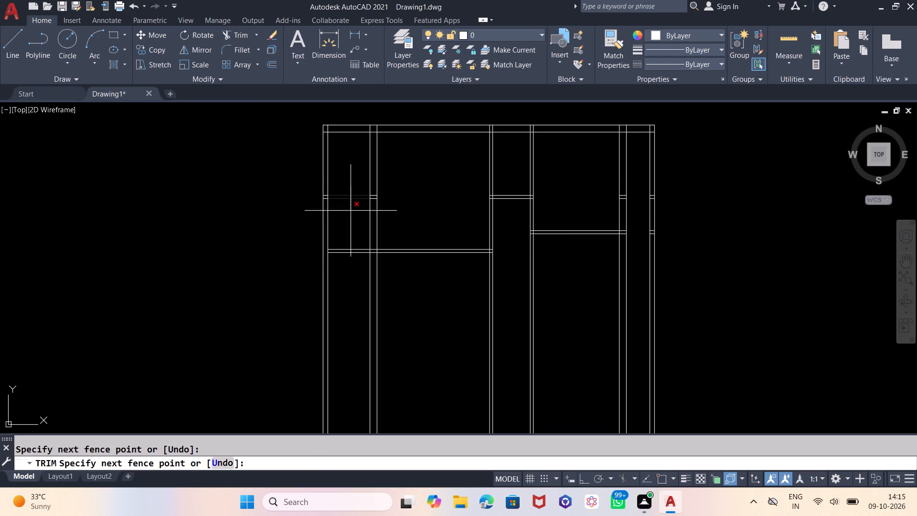
Trim the leftover pieces of the upper horizontal pair inside the left outer wall and the left inner wall.
{"action": "scroll", "coordinate": [330, 197], "scroll_direction": "up", "scroll_amount": 6}
{"action": "left_click_drag", "start_coordinate": [298, 136], "coordinate": [298, 147]}
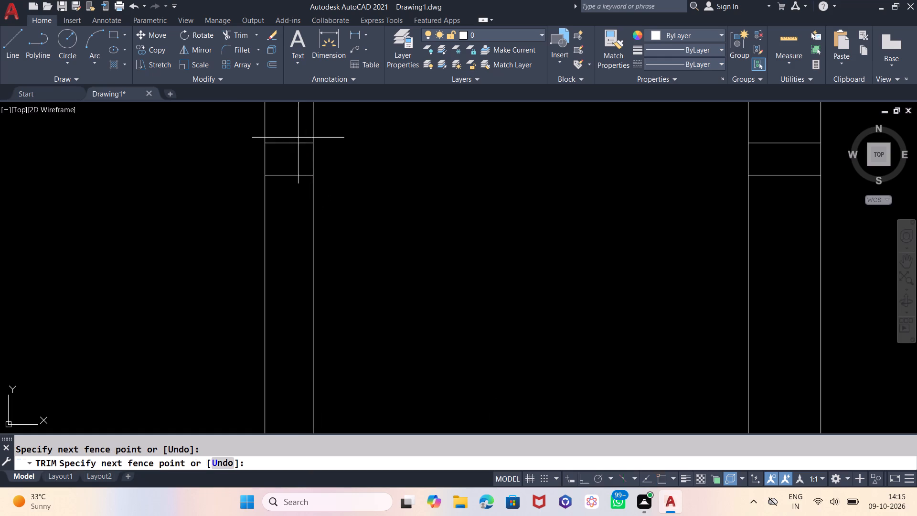
{"action": "left_click_drag", "start_coordinate": [298, 147], "coordinate": [298, 142]}
{"action": "left_click", "coordinate": [300, 201]}
{"action": "scroll", "coordinate": [483, 201], "scroll_direction": "down", "scroll_amount": 1}
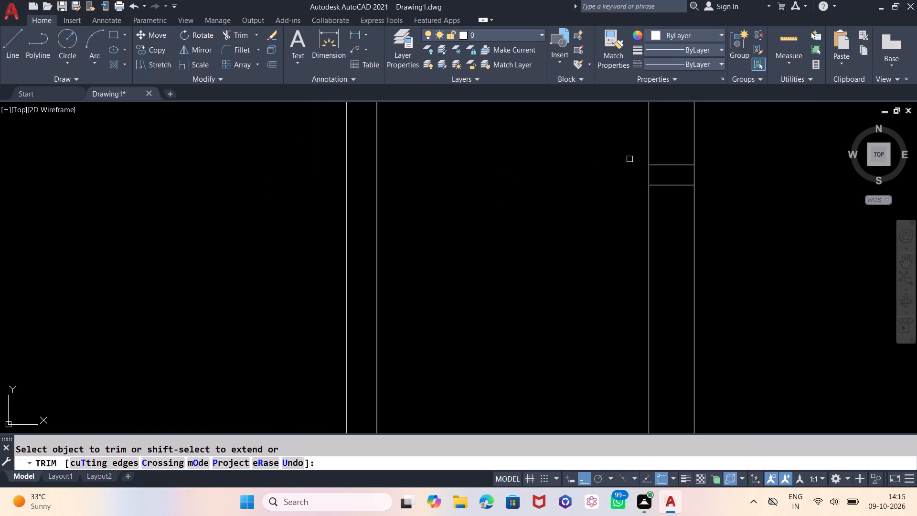
{"action": "left_click_drag", "start_coordinate": [672, 149], "coordinate": [672, 155]}
{"action": "left_click", "coordinate": [672, 218]}
{"action": "scroll", "coordinate": [462, 209], "scroll_direction": "down", "scroll_amount": 3}
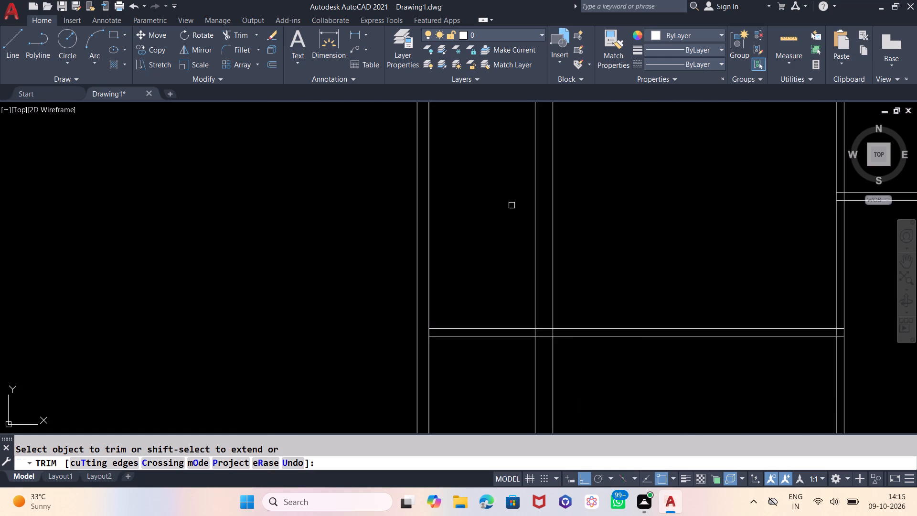
{"action": "scroll", "coordinate": [514, 205], "scroll_direction": "down", "scroll_amount": 2}
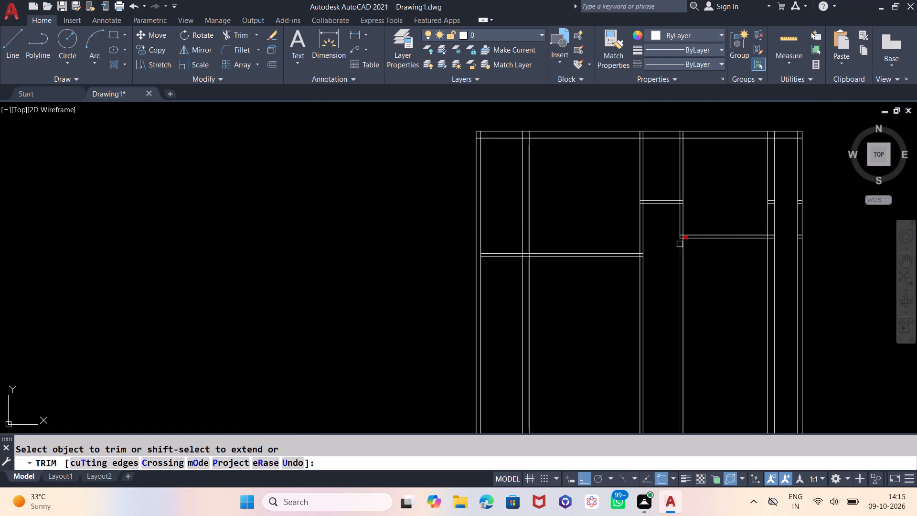
{"action": "key", "text": "Escape"}
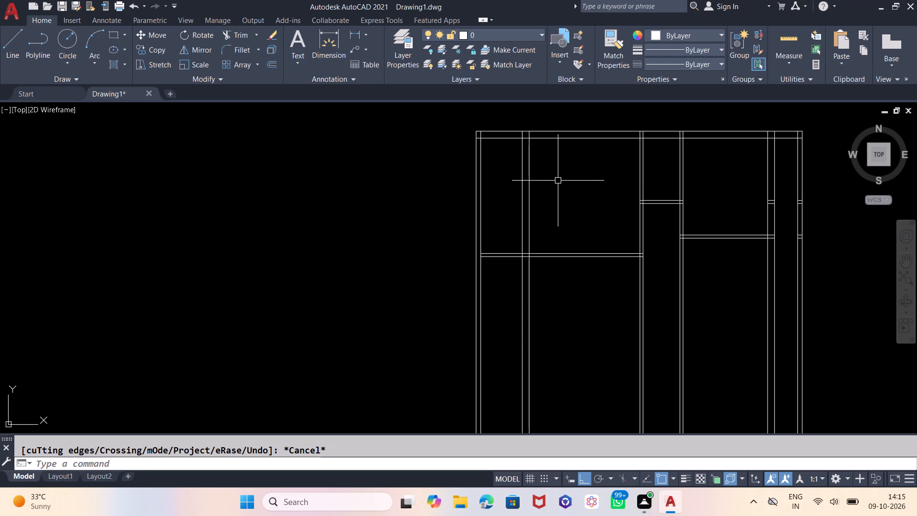
Offset the right line of the left inner wall 7' to the right.
{"action": "key", "text": "o"}
{"action": "key", "text": "Return"}
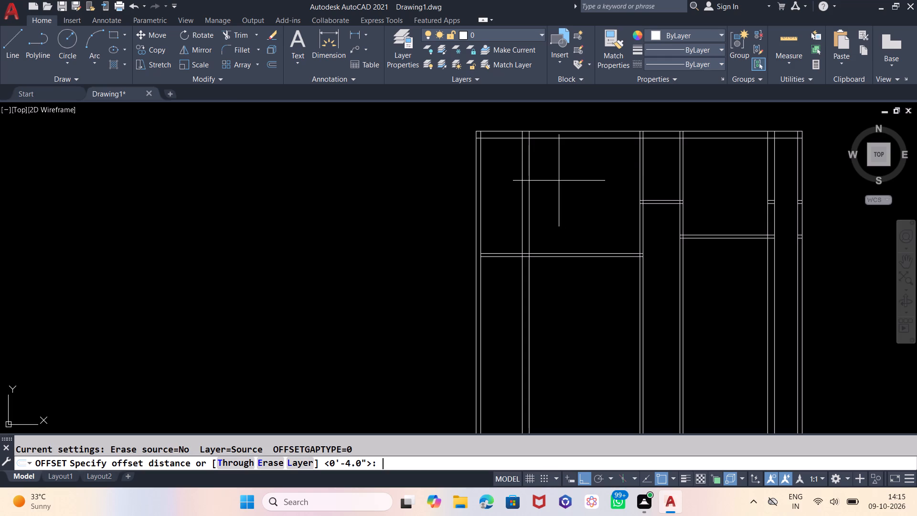
{"action": "type", "text": "7'"}
{"action": "key", "text": "Return"}
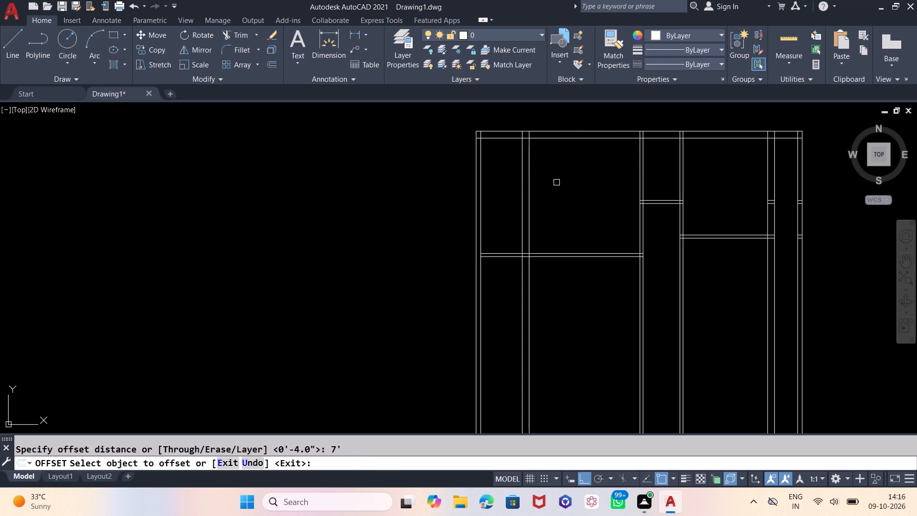
{"action": "left_click", "coordinate": [532, 302]}
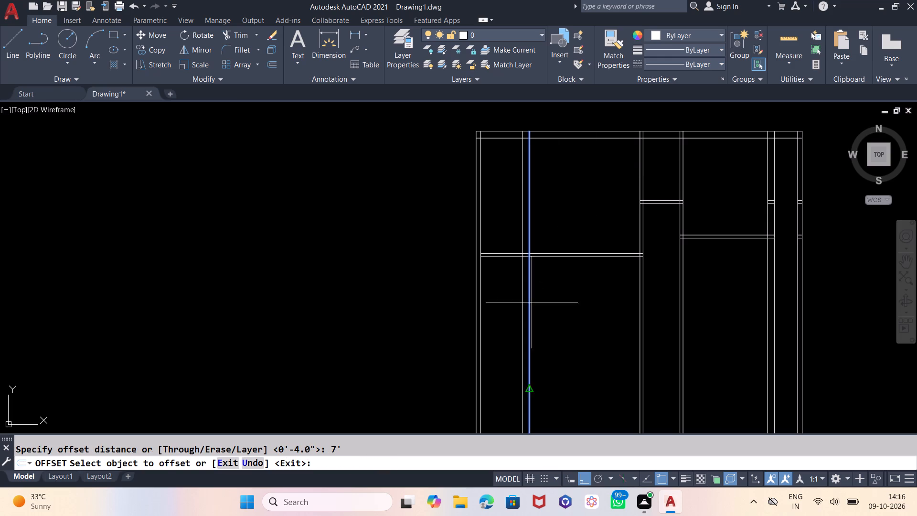
{"action": "left_click", "coordinate": [567, 295]}
{"action": "key", "text": "Escape"}
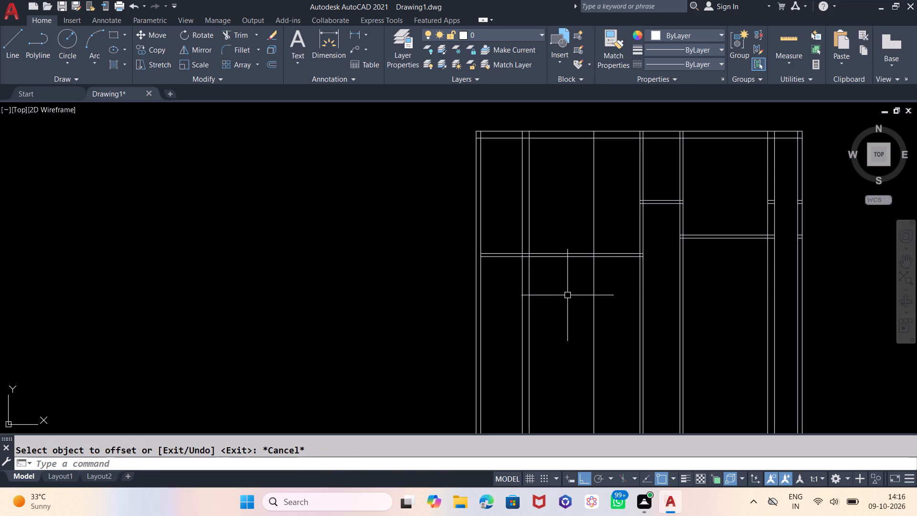
Offset the new vertical line 4" to the right to form a partition.
{"action": "key", "text": "o"}
{"action": "key", "text": "Return"}
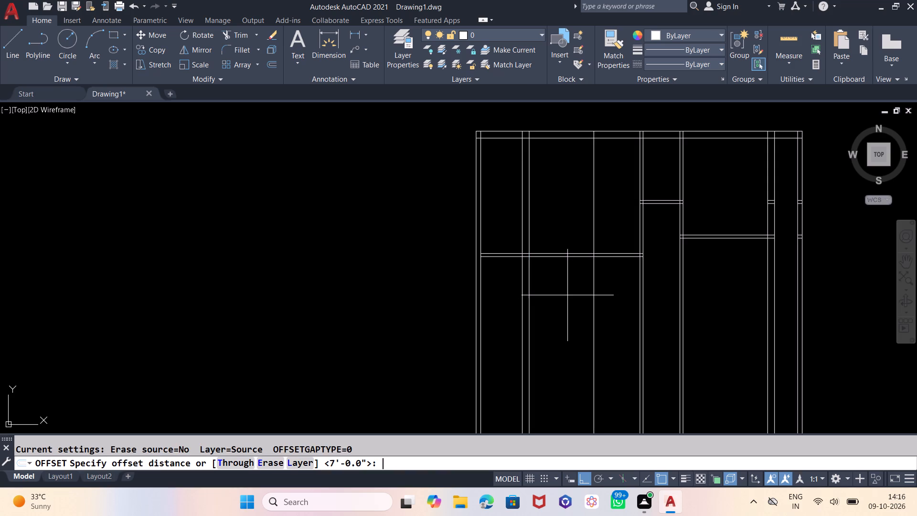
{"action": "key", "text": "4"}
{"action": "key", "text": "Return"}
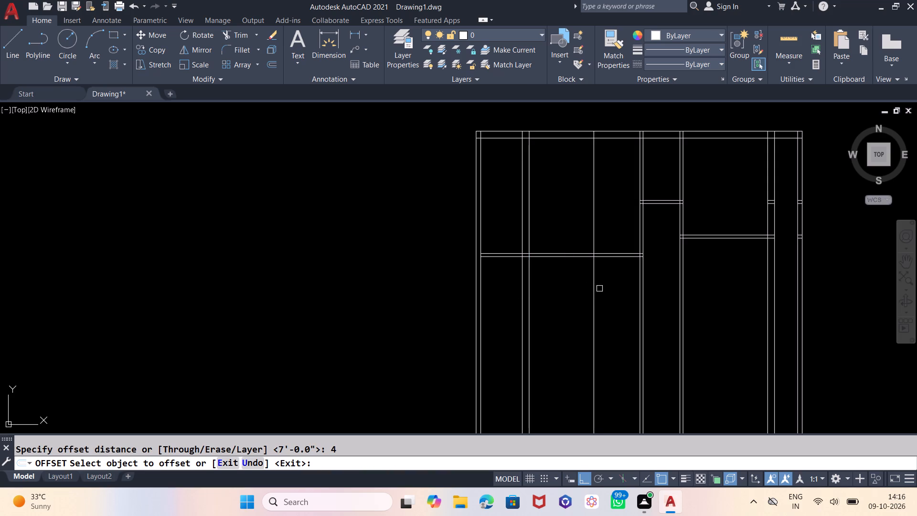
{"action": "left_click", "coordinate": [595, 295]}
{"action": "left_click", "coordinate": [614, 291]}
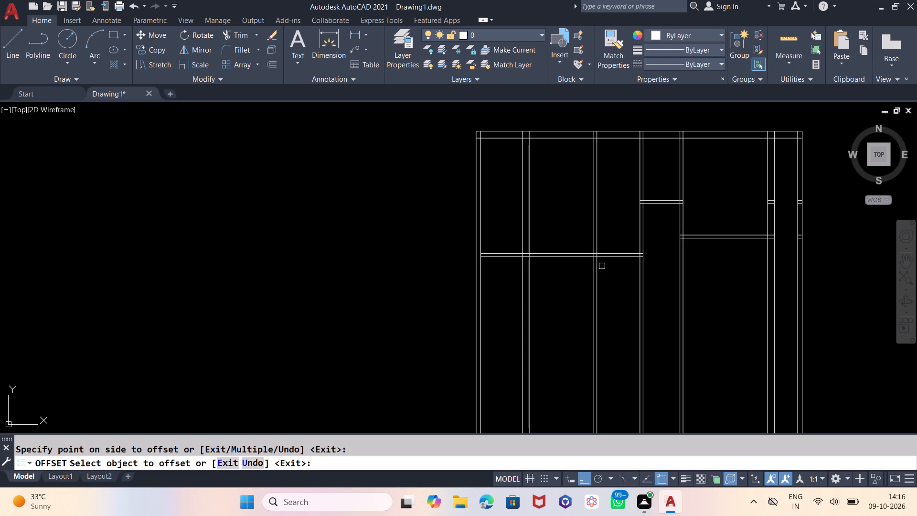
{"action": "scroll", "coordinate": [555, 199], "scroll_direction": "down", "scroll_amount": 2}
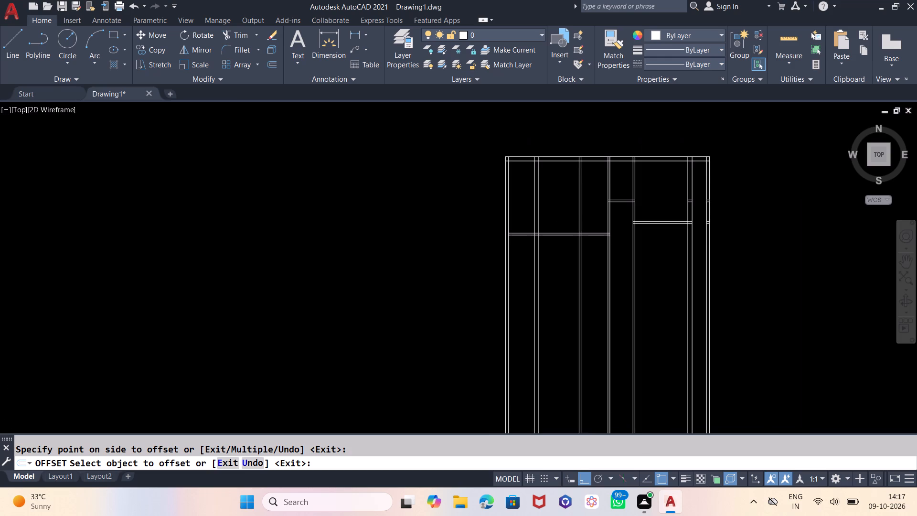
{"action": "scroll", "coordinate": [566, 271], "scroll_direction": "up", "scroll_amount": 1}
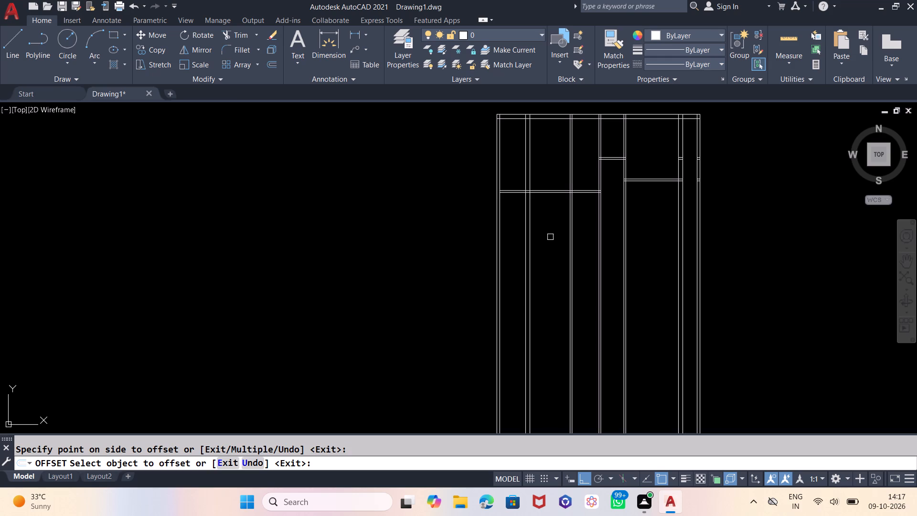
{"action": "key", "text": "Escape"}
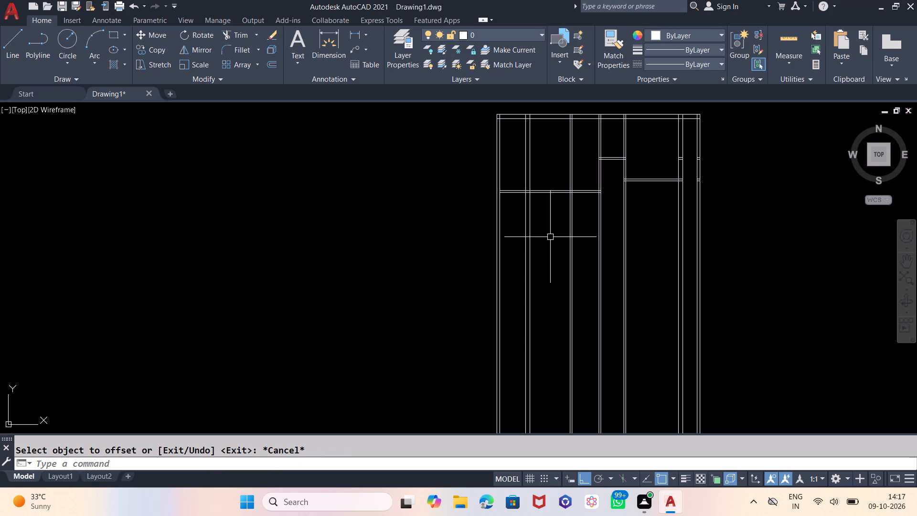
Offset the lower line of the left horizontal partition 6'8" downward.
{"action": "key", "text": "o"}
{"action": "key", "text": "Return"}
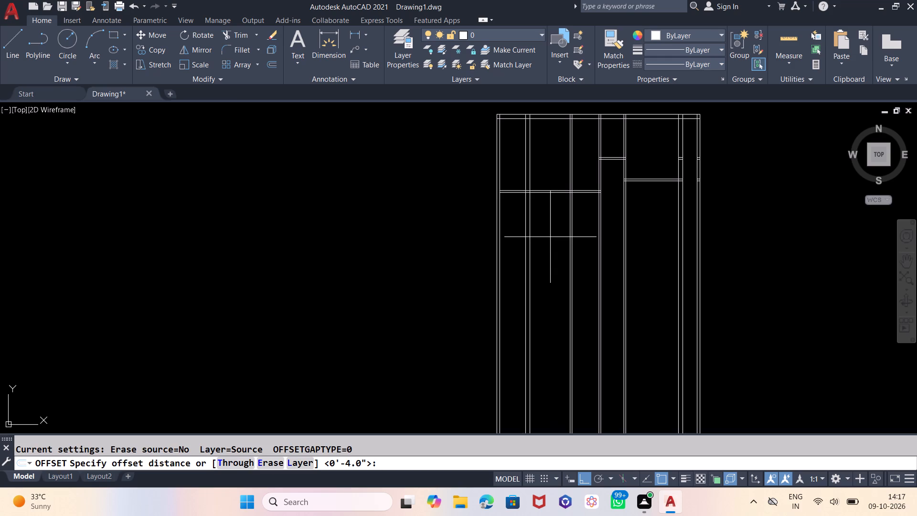
{"action": "type", "text": "6'8"}
{"action": "key", "text": "shift+quotedbl"}
{"action": "key", "text": "Return"}
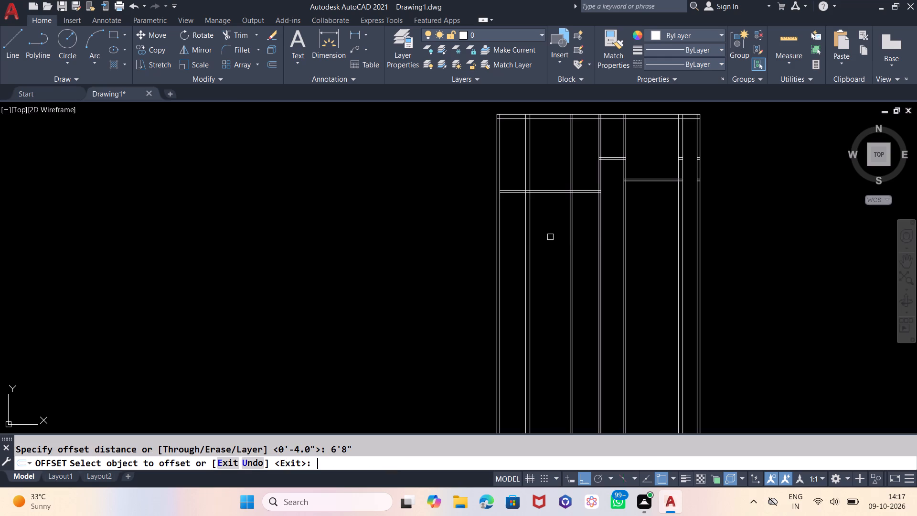
{"action": "left_click", "coordinate": [551, 193]}
{"action": "left_click", "coordinate": [563, 284]}
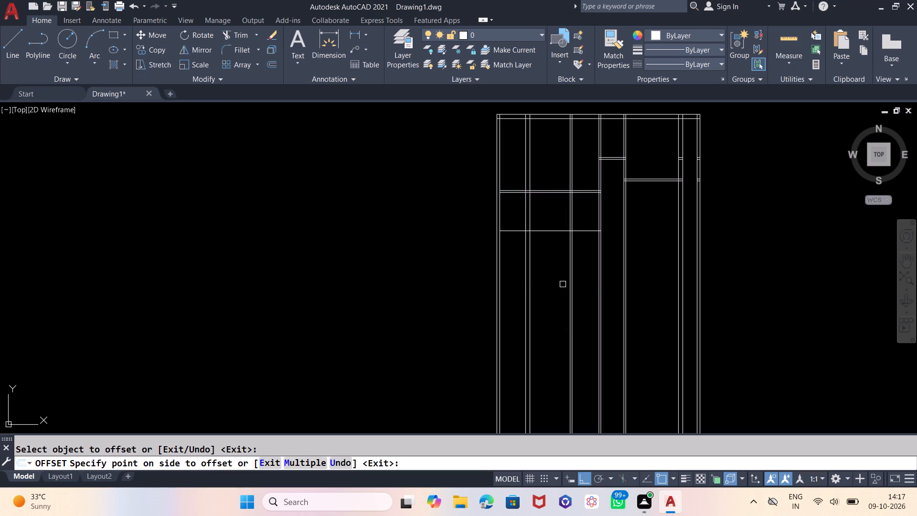
{"action": "key", "text": "Escape"}
Offset the new lower horizontal line 4" downward to form a partition.
{"action": "key", "text": "o"}
{"action": "key", "text": "Return"}
{"action": "key", "text": "4"}
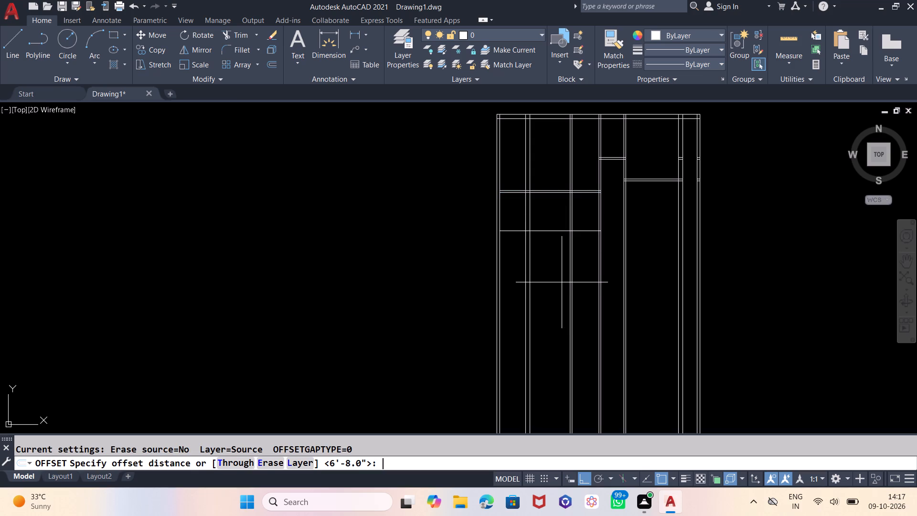
{"action": "key", "text": "Return"}
{"action": "left_click", "coordinate": [543, 230]}
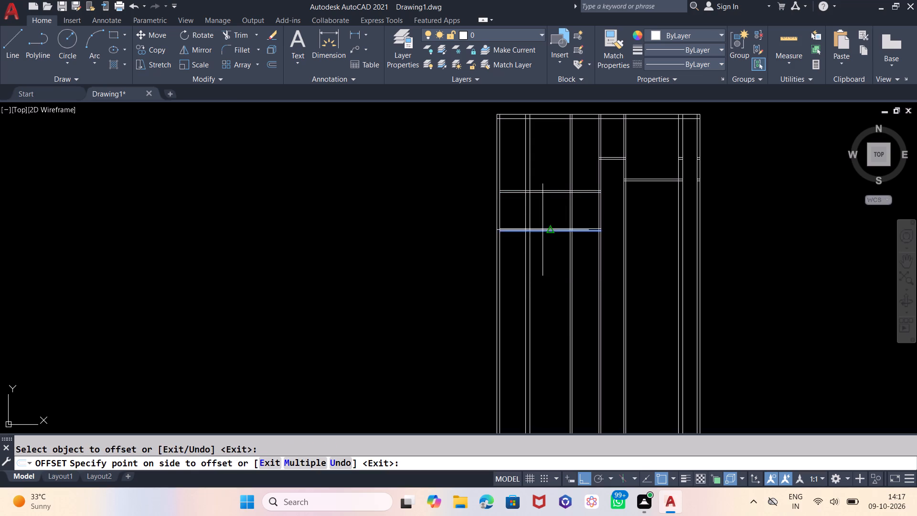
{"action": "left_click", "coordinate": [561, 283]}
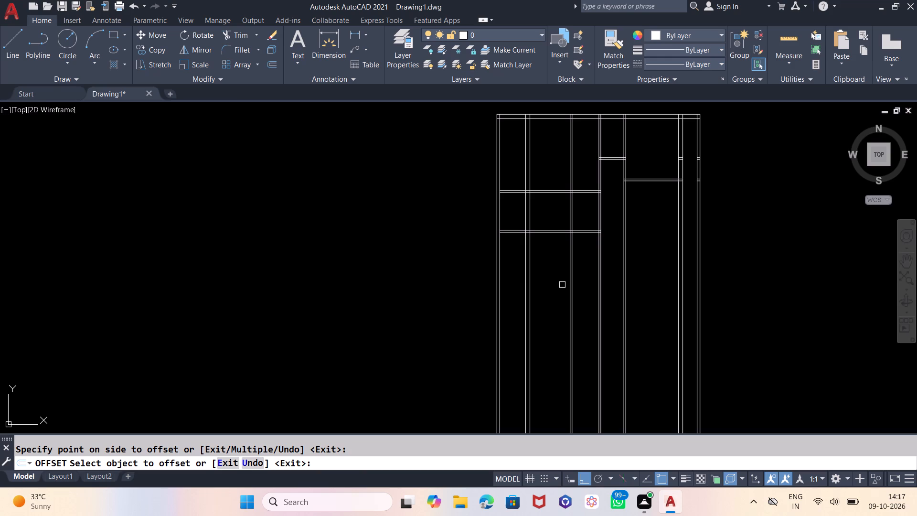
{"action": "key", "text": "Escape"}
Trim the new vertical partition and both central partitions below the horizontal partitions where they end.
{"action": "type", "text": "TR"}
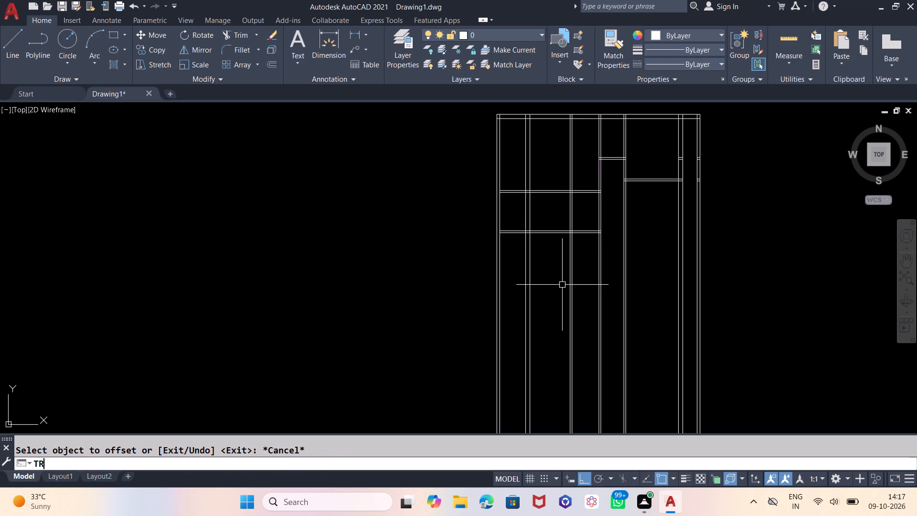
{"action": "key", "text": "Return"}
{"action": "key", "text": "Return"}
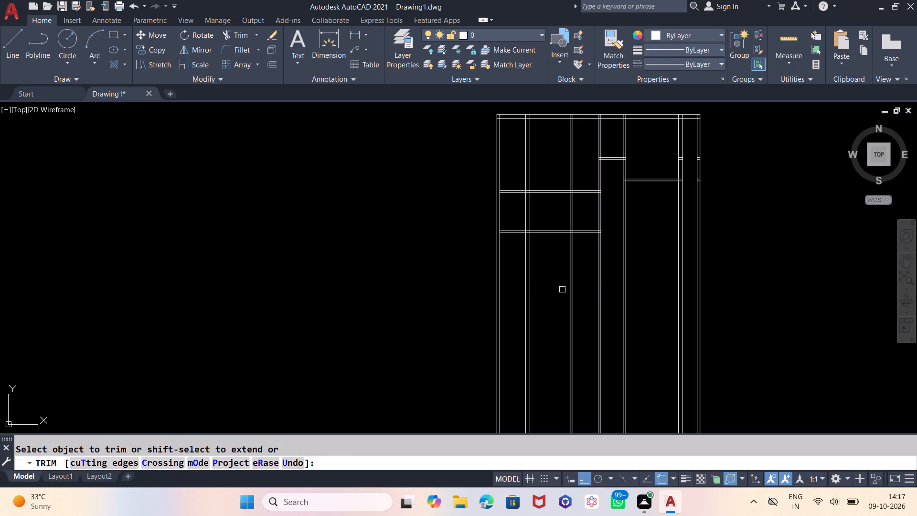
{"action": "left_click", "coordinate": [562, 290]}
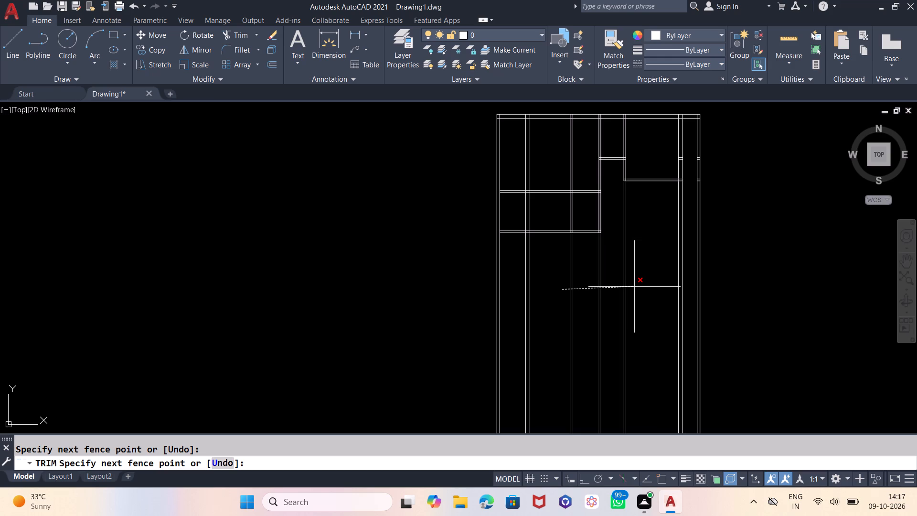
{"action": "left_click", "coordinate": [634, 287]}
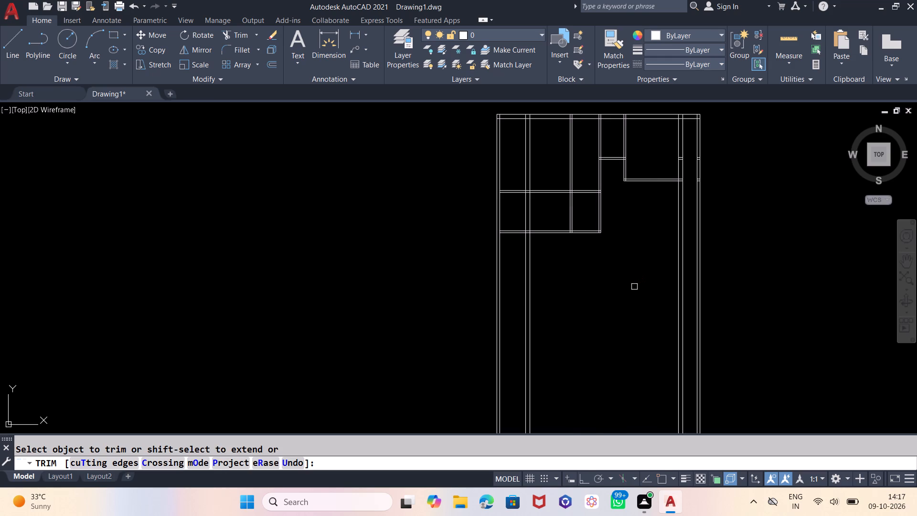
Trim the new vertical partition out of the large room above the left horizontal partition.
{"action": "left_click", "coordinate": [578, 158]}
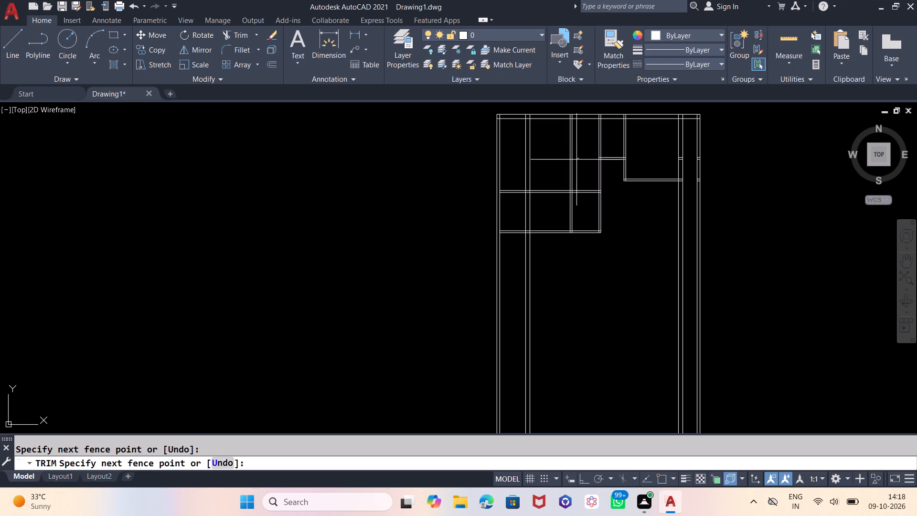
{"action": "left_click", "coordinate": [564, 168]}
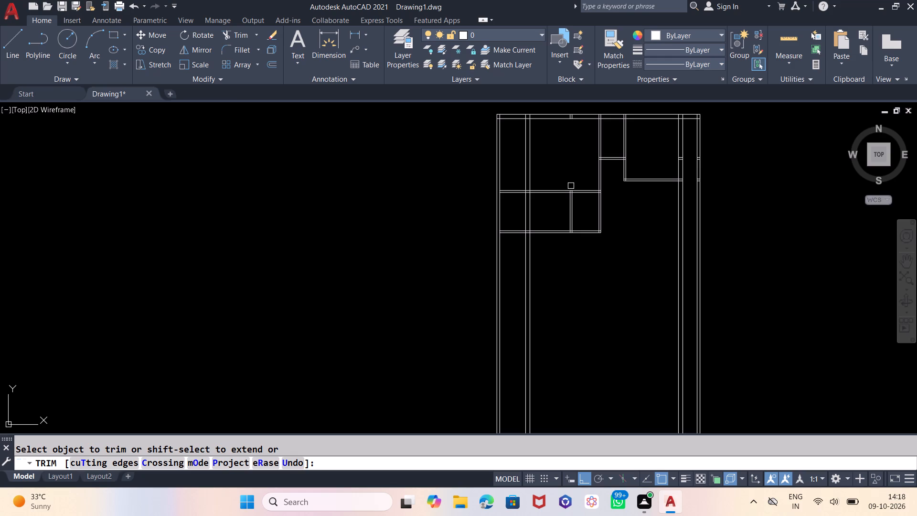
Check the clear width between the new vertical partition and the left central partition with the Dimension tool.
{"action": "left_click", "coordinate": [331, 44]}
{"action": "scroll", "coordinate": [571, 190], "scroll_direction": "up", "scroll_amount": 3}
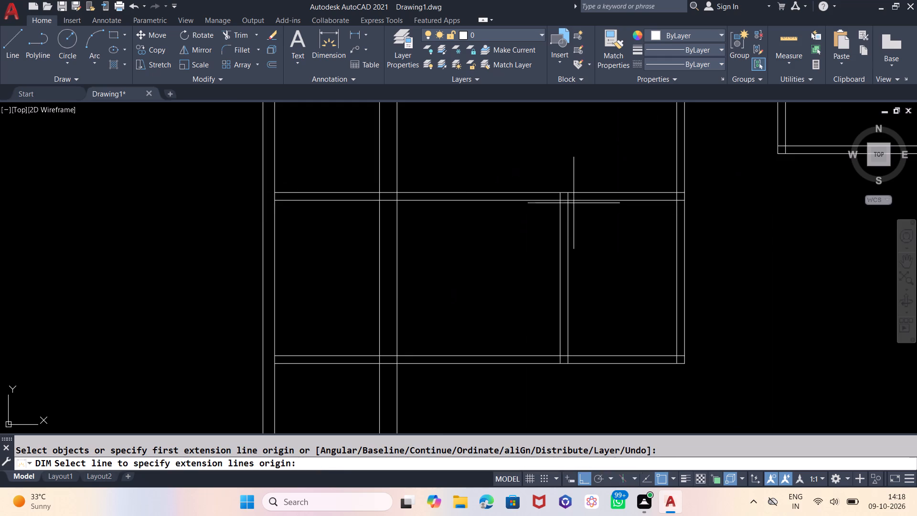
{"action": "left_click", "coordinate": [567, 199]}
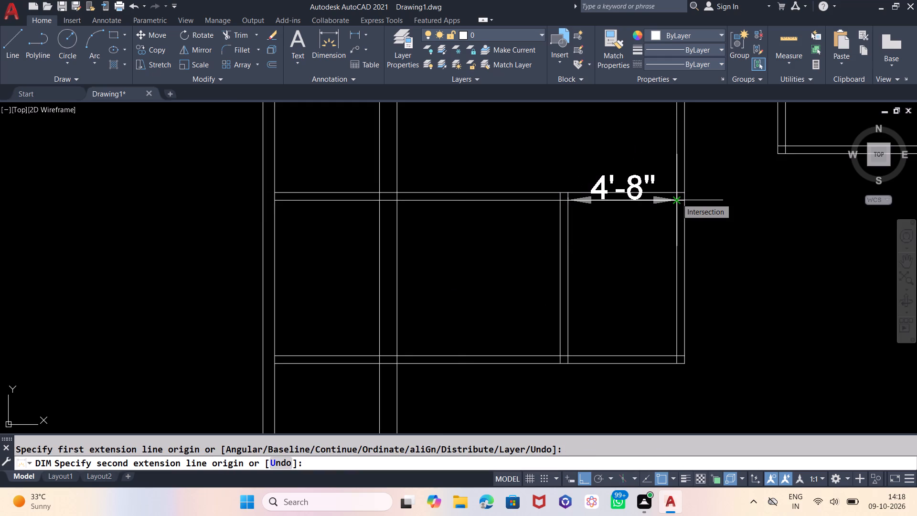
{"action": "key", "text": "Escape"}
Trim the lower horizontal pair between the new vertical partition and the left central partition to open the small room's bottom.
{"action": "type", "text": "TR"}
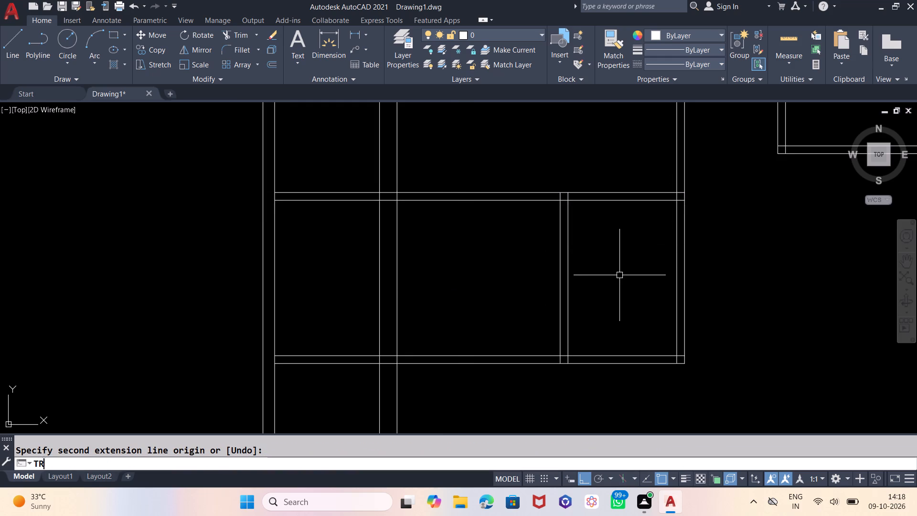
{"action": "key", "text": "Return"}
{"action": "key", "text": "Return"}
{"action": "left_click", "coordinate": [622, 305]}
{"action": "left_click", "coordinate": [636, 399]}
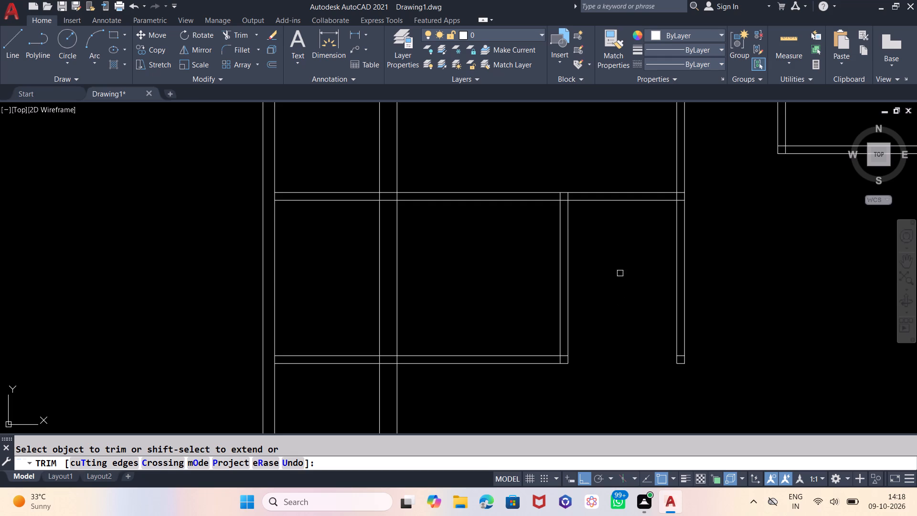
{"action": "scroll", "coordinate": [576, 233], "scroll_direction": "down", "scroll_amount": 2}
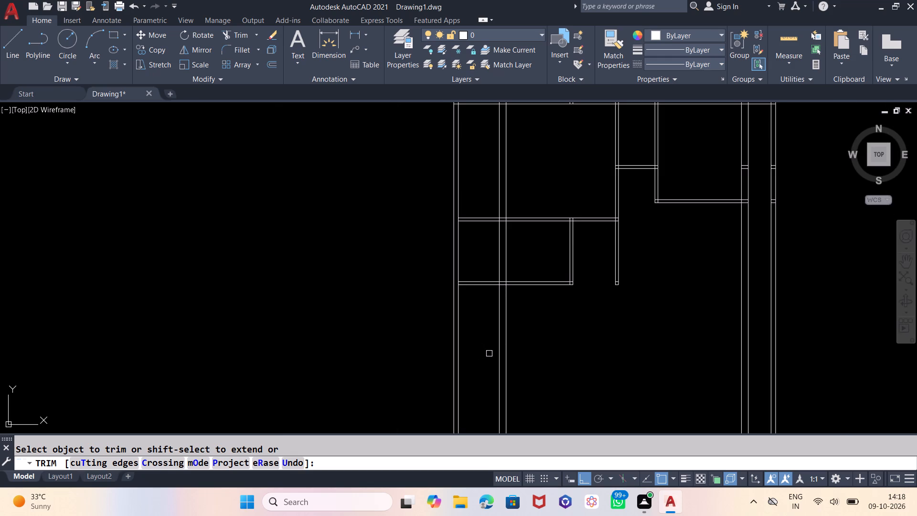
{"action": "key", "text": "Escape"}
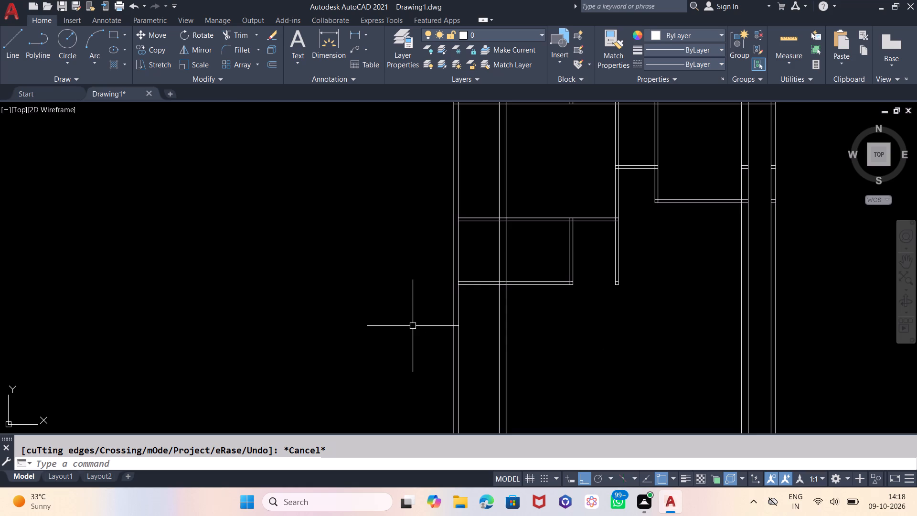
Offset the right-hand line of the left inner vertical wall 12' toward the plan's centre.
{"action": "scroll", "coordinate": [413, 326], "scroll_direction": "down", "scroll_amount": 1}
{"action": "scroll", "coordinate": [469, 242], "scroll_direction": "down", "scroll_amount": 1}
{"action": "scroll", "coordinate": [489, 316], "scroll_direction": "up", "scroll_amount": 1}
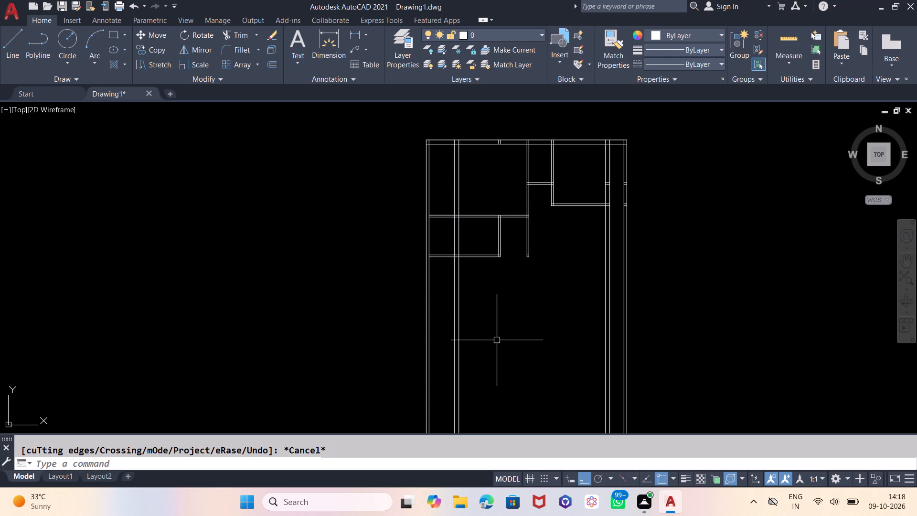
{"action": "key", "text": "o"}
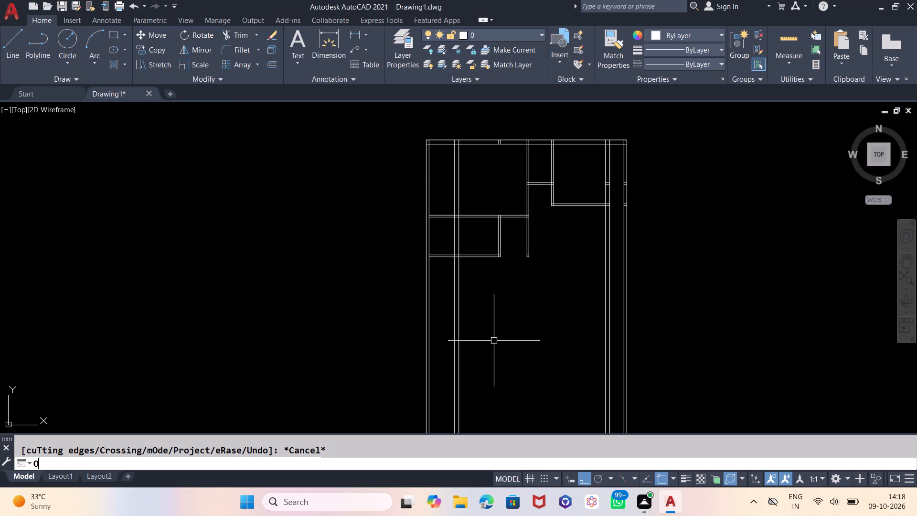
{"action": "key", "text": "Return"}
{"action": "type", "text": "12'"}
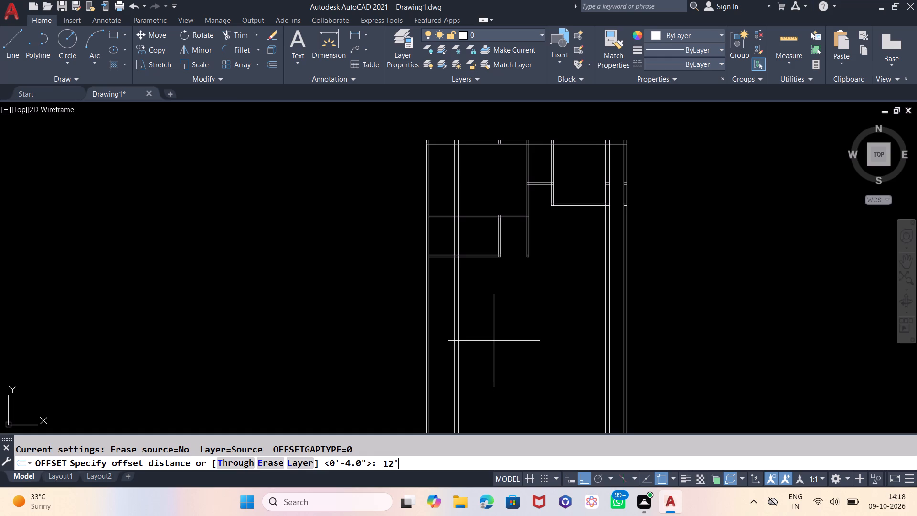
{"action": "key", "text": "Return"}
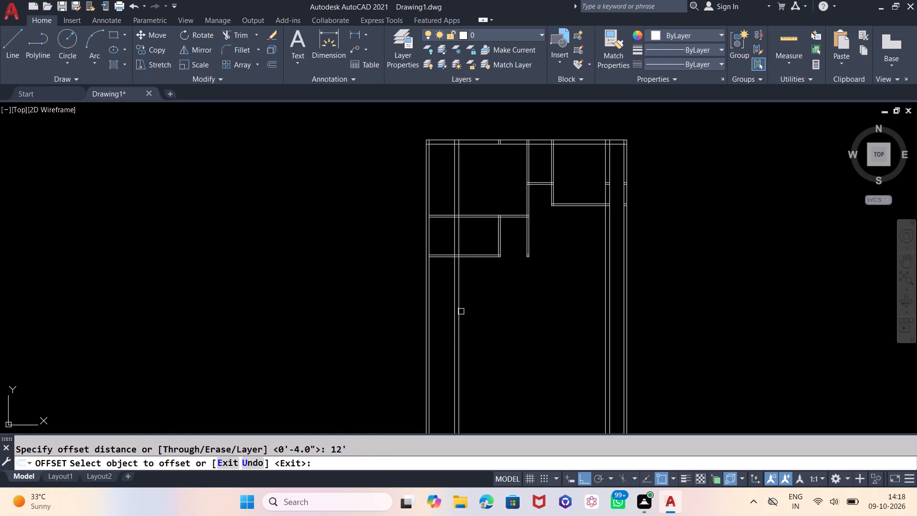
{"action": "left_click", "coordinate": [458, 314]}
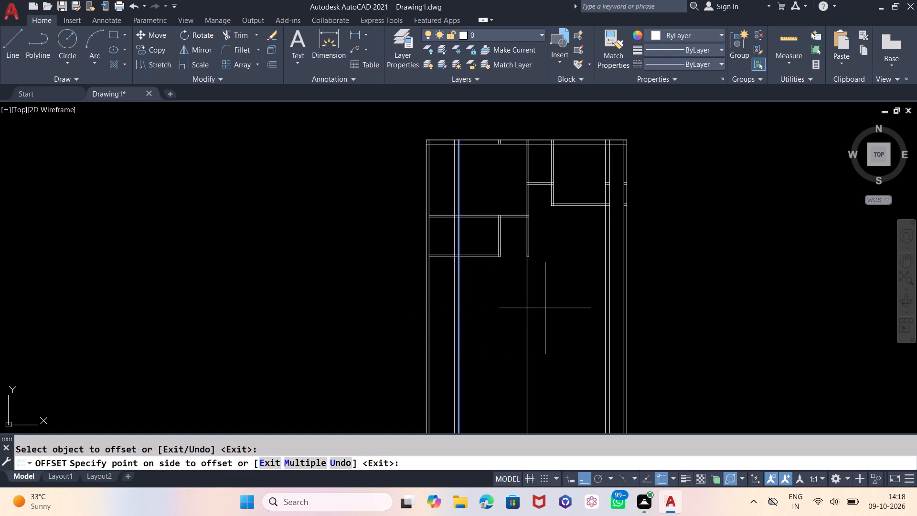
{"action": "left_click", "coordinate": [545, 308]}
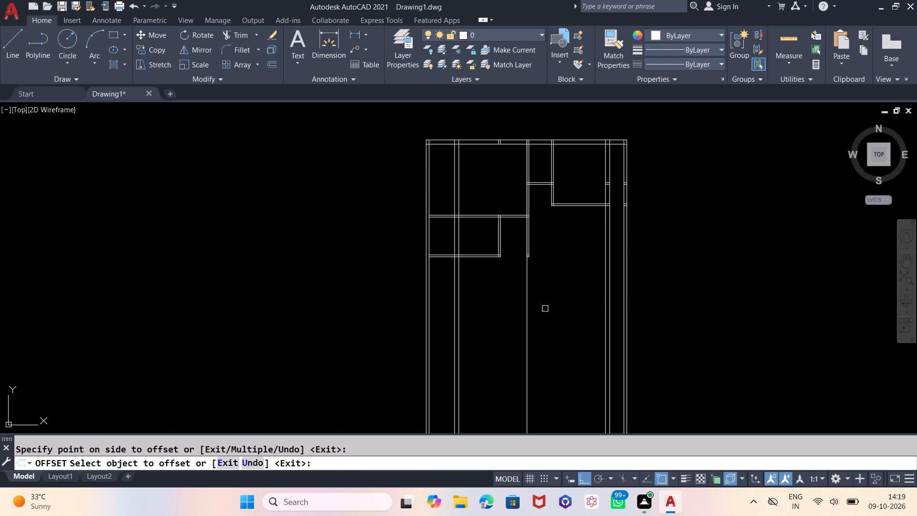
{"action": "key", "text": "Escape"}
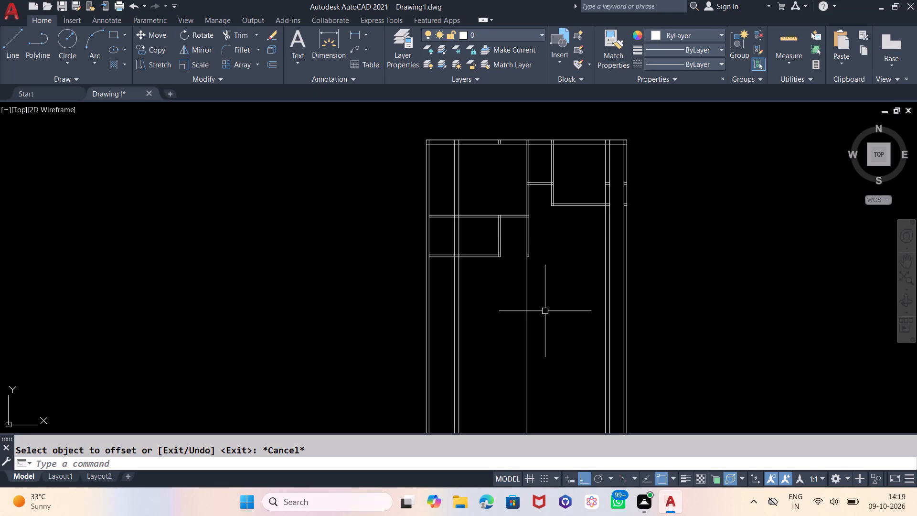
Offset the new vertical line 4" to the right to form the partition thickness below the small room.
{"action": "key", "text": "o"}
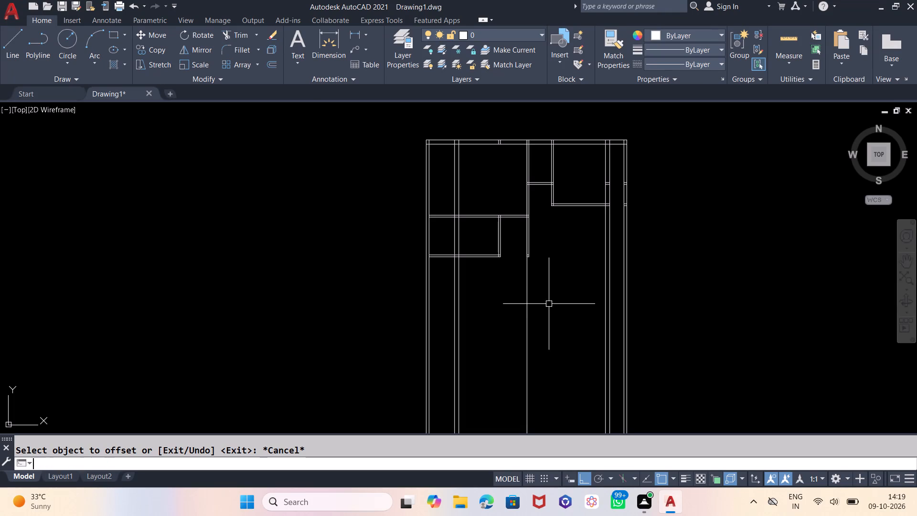
{"action": "key", "text": "Return"}
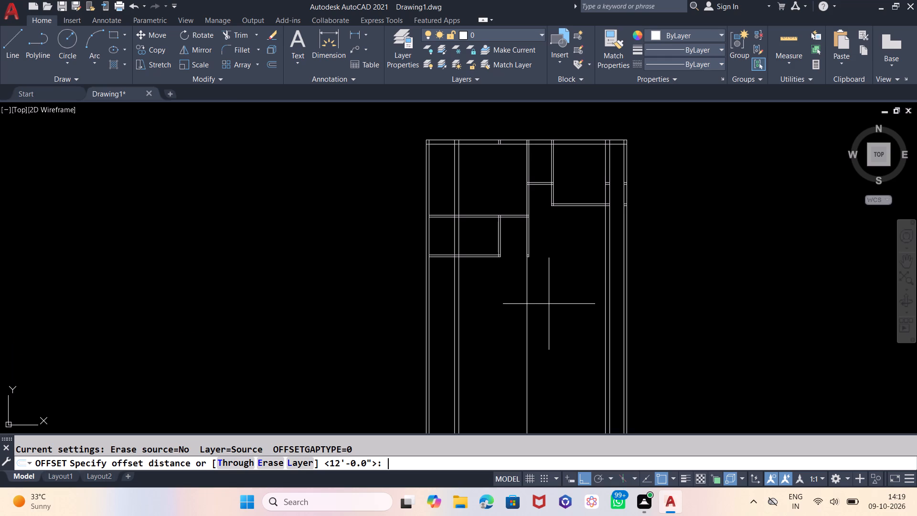
{"action": "key", "text": "4"}
{"action": "key", "text": "Return"}
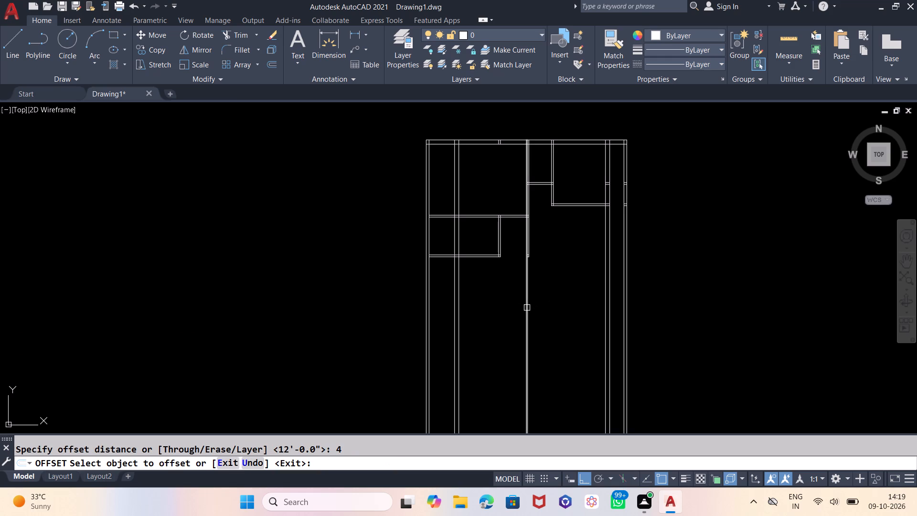
{"action": "left_click", "coordinate": [527, 308]}
{"action": "left_click", "coordinate": [539, 304]}
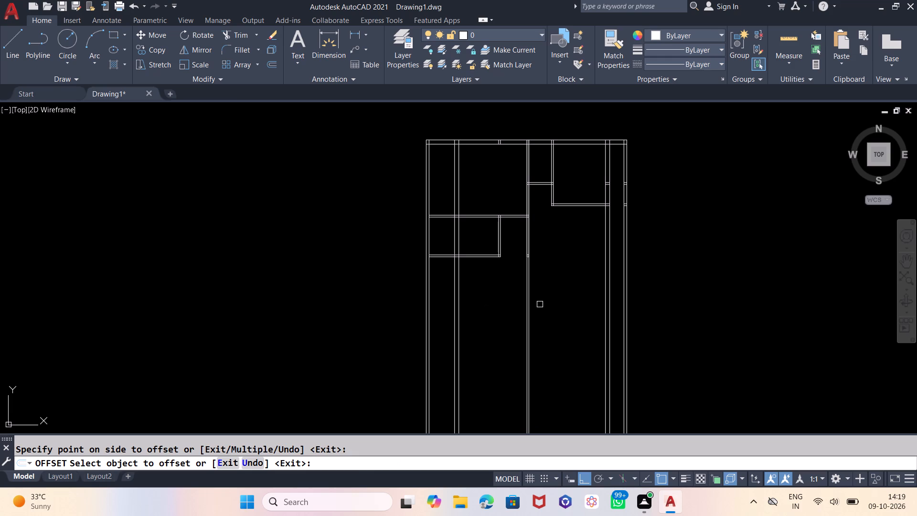
{"action": "key", "text": "Escape"}
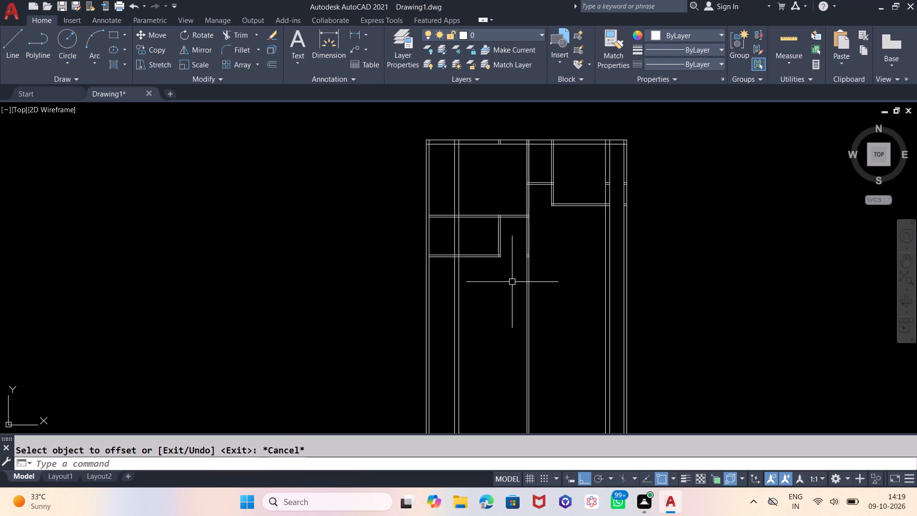
Offset the small left room's bottom wall line 13'3" downward.
{"action": "scroll", "coordinate": [514, 265], "scroll_direction": "down", "scroll_amount": 1}
{"action": "scroll", "coordinate": [510, 325], "scroll_direction": "up", "scroll_amount": 1}
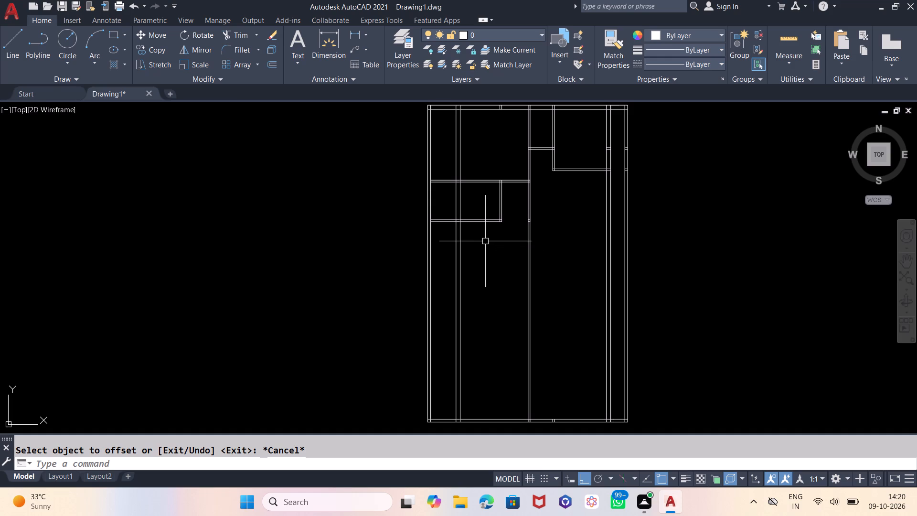
{"action": "key", "text": "o"}
{"action": "key", "text": "Return"}
{"action": "type", "text": "13'"}
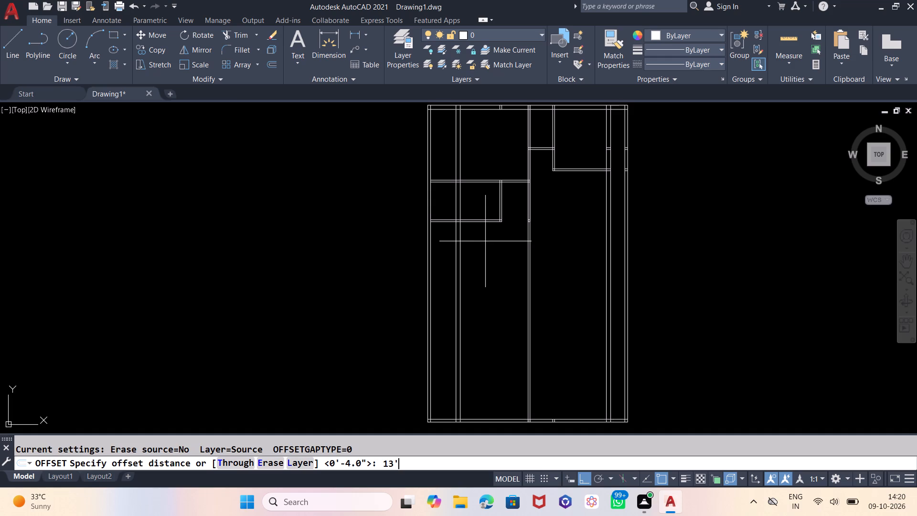
{"action": "key", "text": "3"}
{"action": "key", "text": "shift+quotedbl"}
{"action": "key", "text": "Return"}
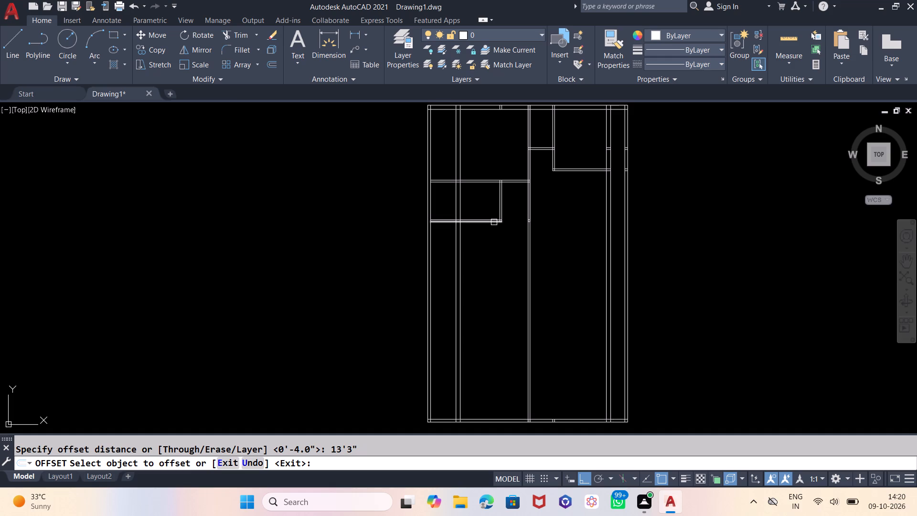
{"action": "left_click", "coordinate": [494, 222]}
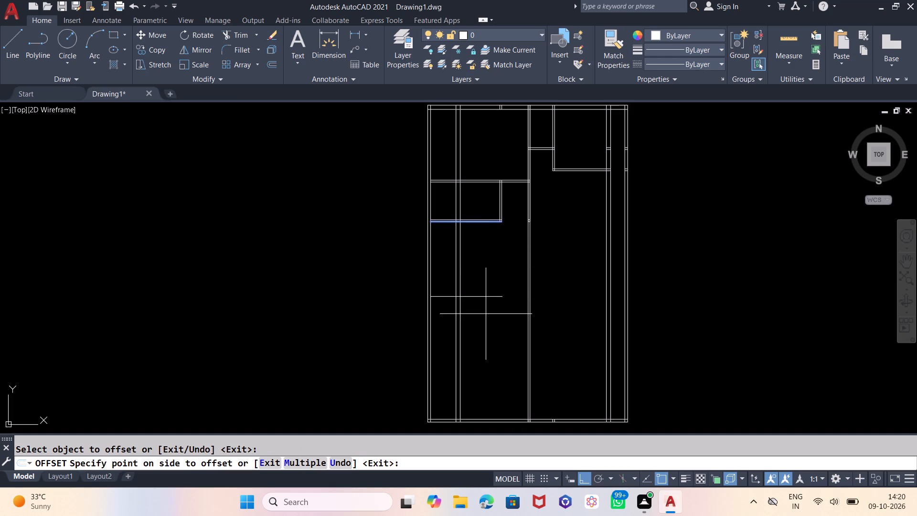
{"action": "left_click", "coordinate": [486, 314]}
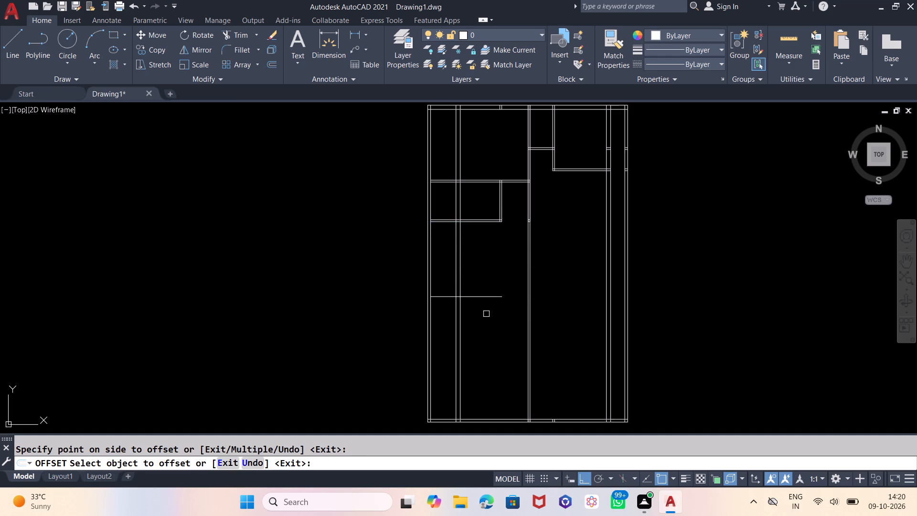
{"action": "key", "text": "d"}
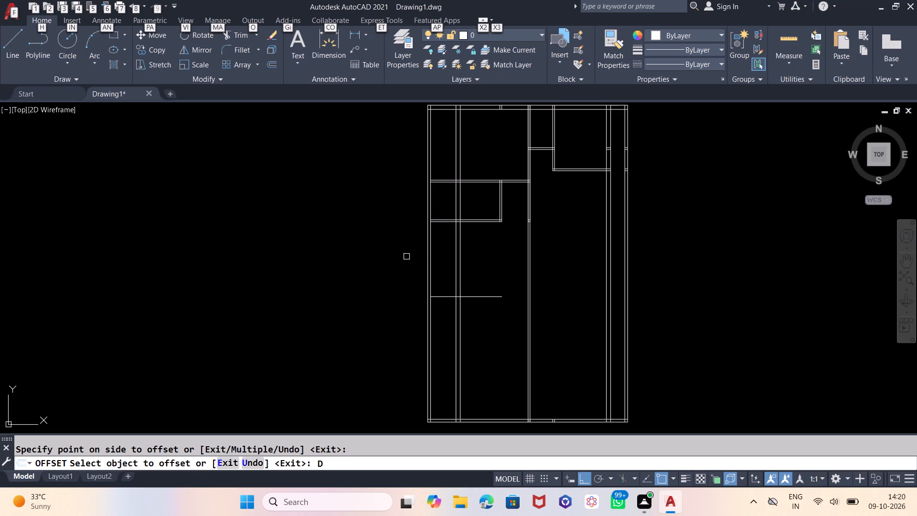
{"action": "key", "text": "Escape"}
{"action": "key", "text": "Escape"}
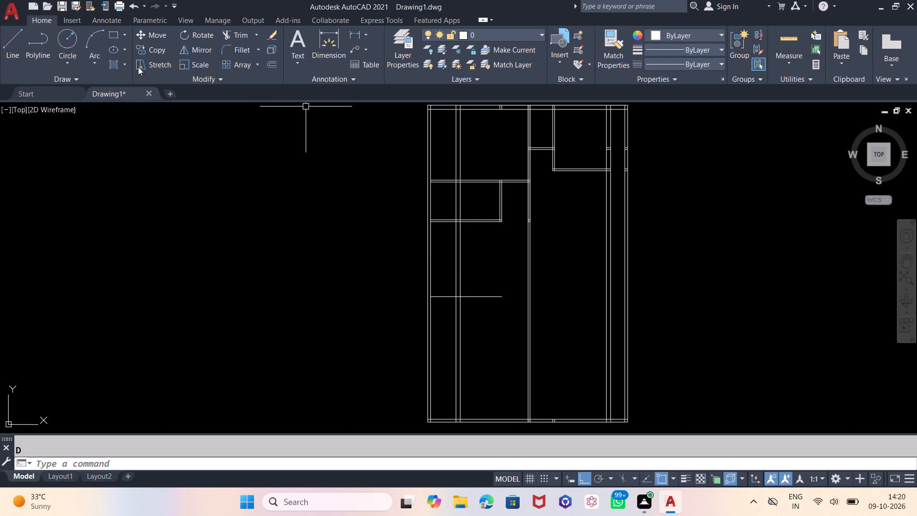
Draw a horizontal line about 9'-5" long from the new offset line's right end, crossing the central partition.
{"action": "left_click", "coordinate": [14, 42]}
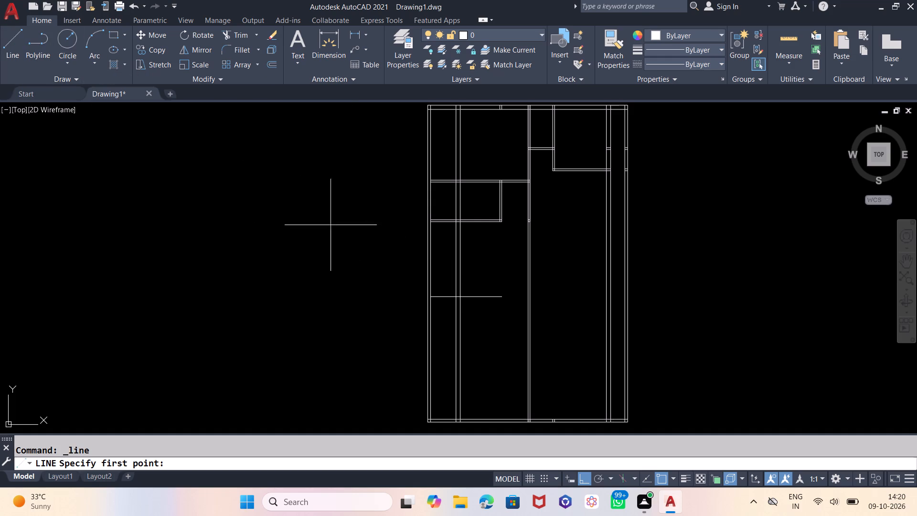
{"action": "left_click", "coordinate": [501, 298]}
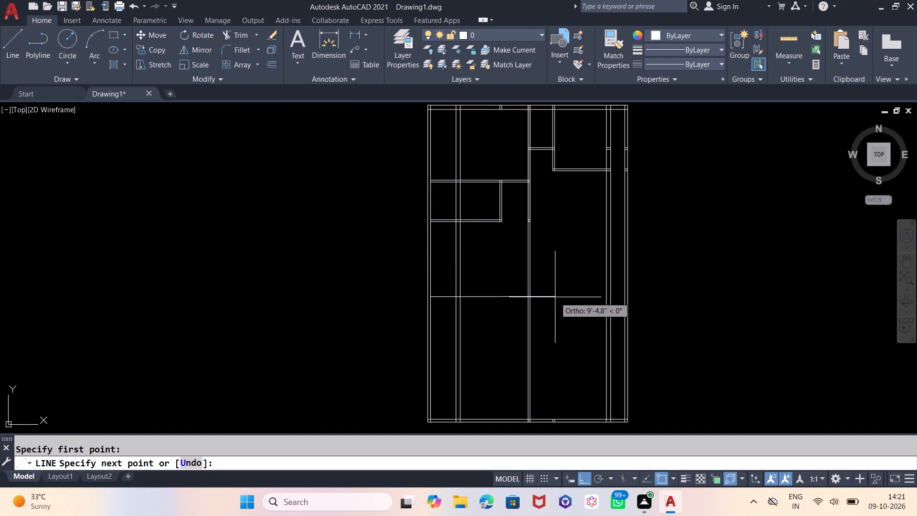
{"action": "left_click", "coordinate": [555, 297]}
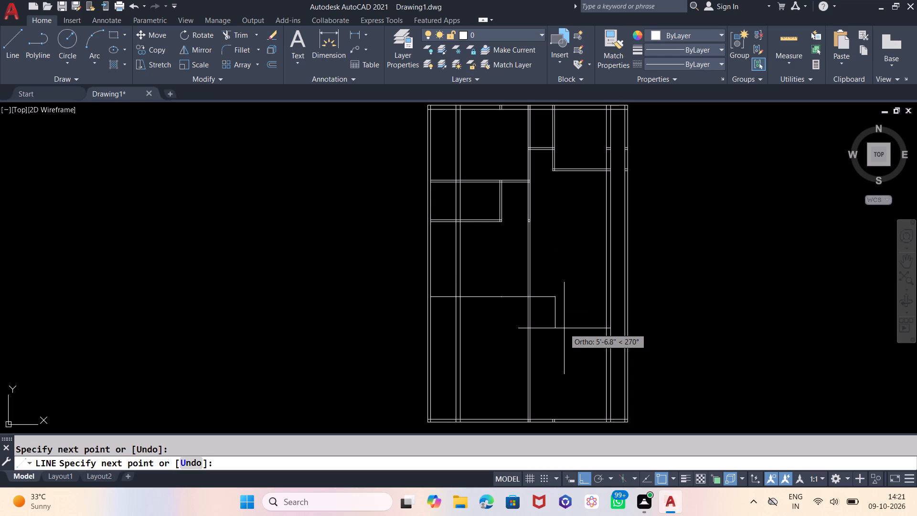
{"action": "key", "text": "Escape"}
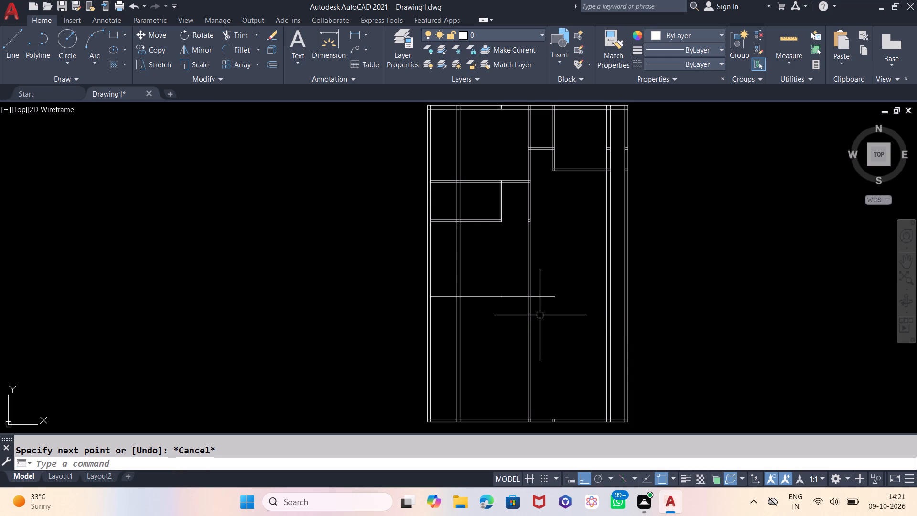
Offset both segments of the new horizontal line 9" downward to form the wall thickness.
{"action": "key", "text": "o"}
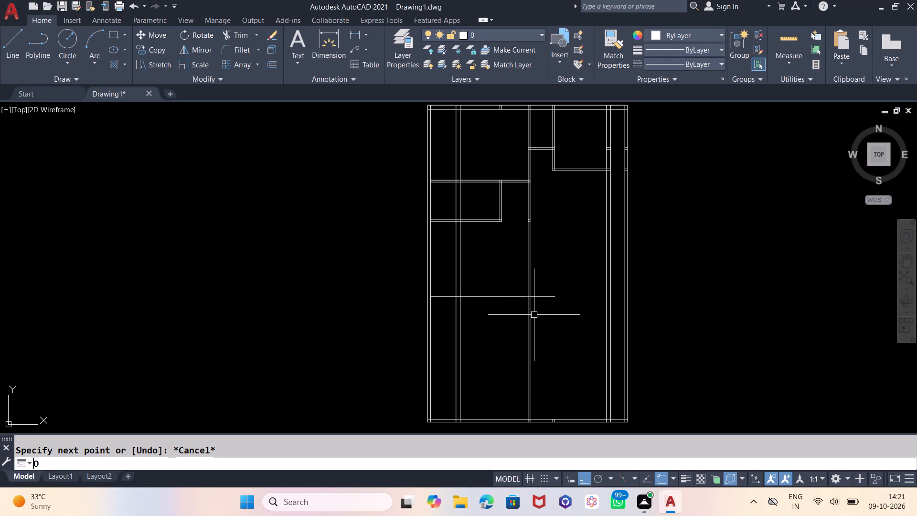
{"action": "key", "text": "Return"}
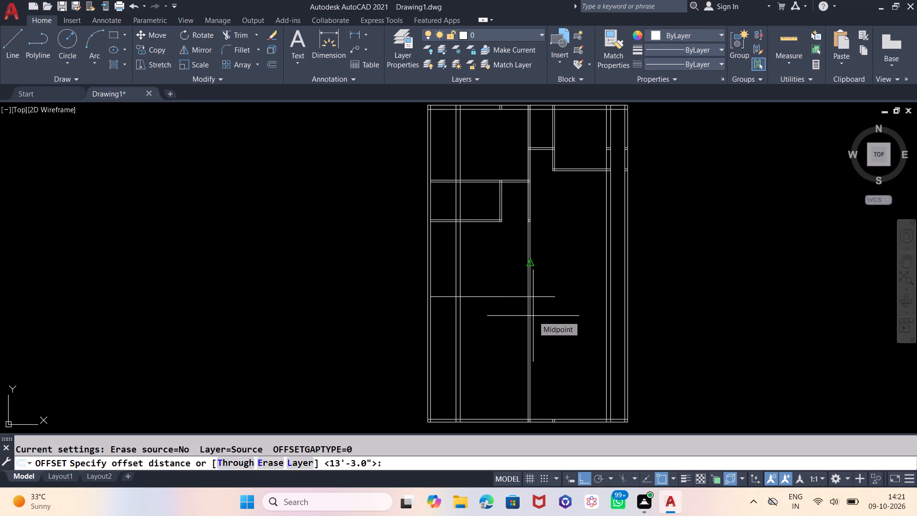
{"action": "key", "text": "9"}
{"action": "key", "text": "Return"}
{"action": "left_click", "coordinate": [476, 295]}
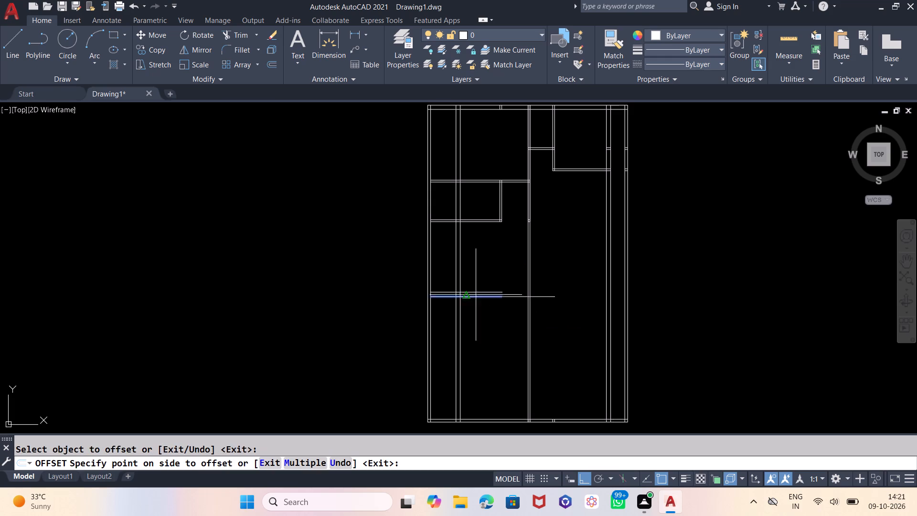
{"action": "left_click", "coordinate": [486, 332]}
{"action": "left_click", "coordinate": [513, 297]}
{"action": "left_click", "coordinate": [513, 328]}
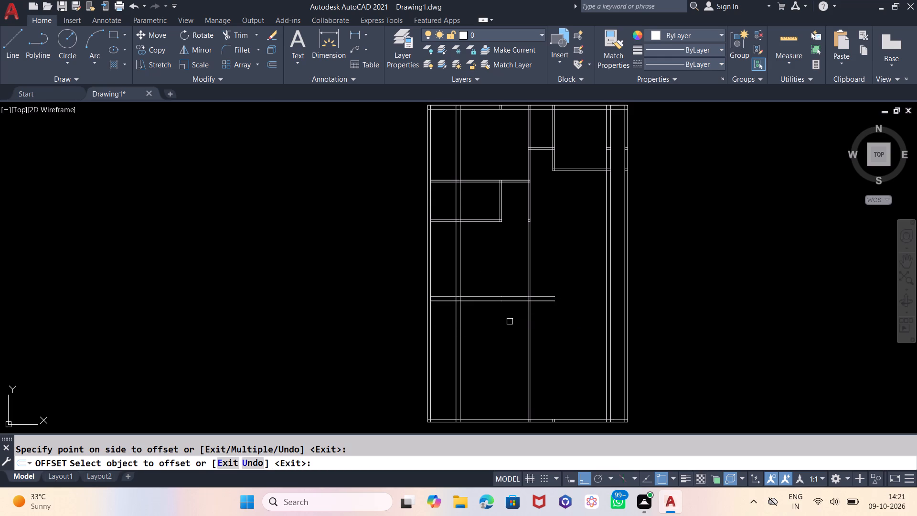
{"action": "key", "text": "Escape"}
Trim the ends of the new 9" horizontal wall that project to the right of the central partition.
{"action": "scroll", "coordinate": [499, 298], "scroll_direction": "up", "scroll_amount": 3}
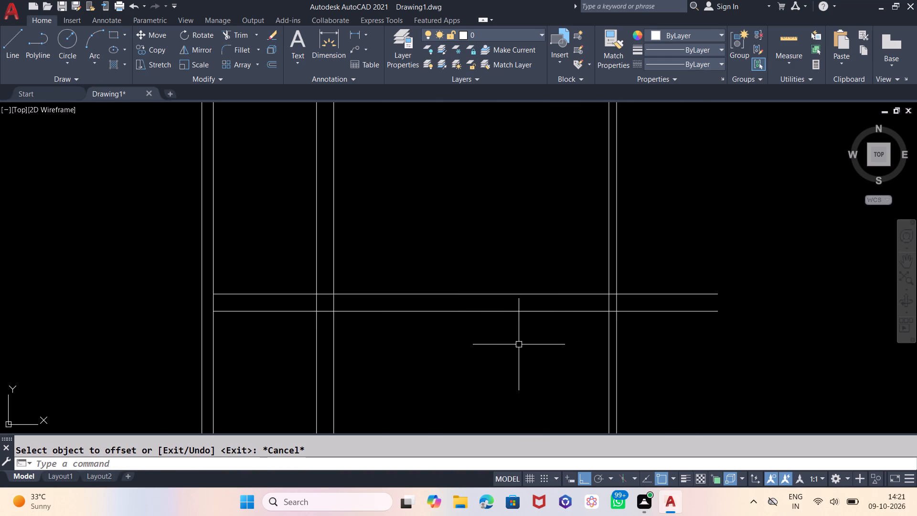
{"action": "scroll", "coordinate": [519, 336], "scroll_direction": "down", "scroll_amount": 2}
{"action": "scroll", "coordinate": [469, 286], "scroll_direction": "down", "scroll_amount": 1}
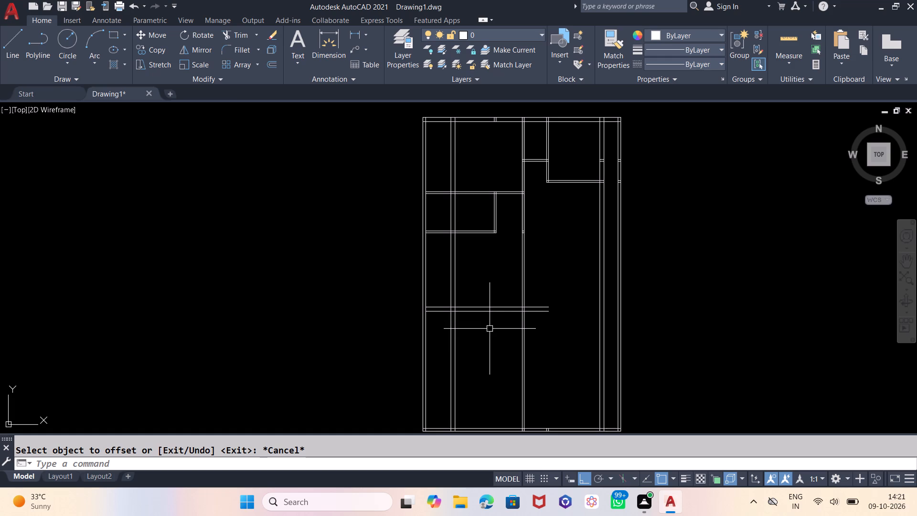
{"action": "scroll", "coordinate": [482, 249], "scroll_direction": "down", "scroll_amount": 1}
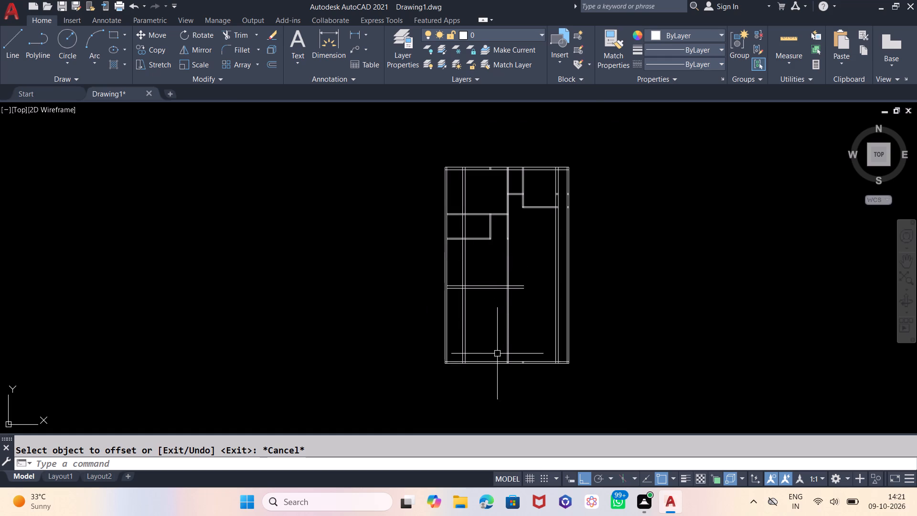
{"action": "scroll", "coordinate": [494, 355], "scroll_direction": "up", "scroll_amount": 1}
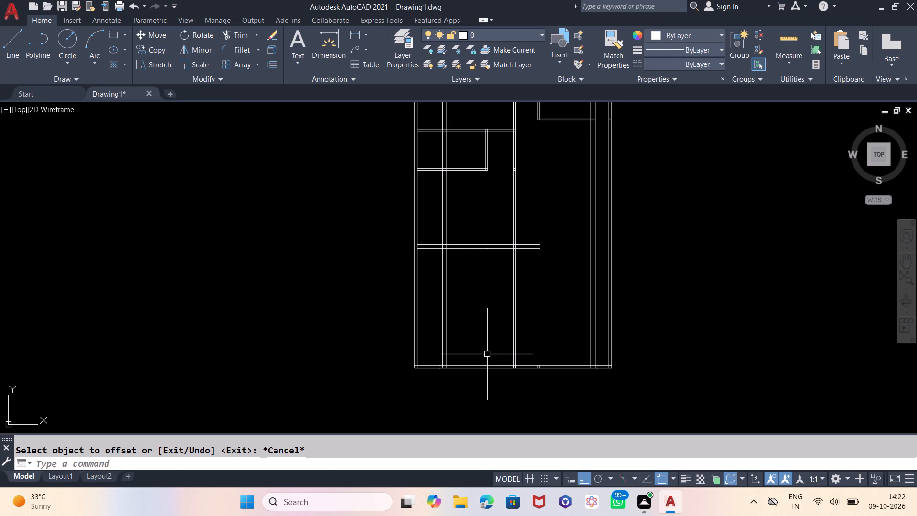
{"action": "type", "text": "TR"}
{"action": "key", "text": "Return"}
{"action": "key", "text": "Return"}
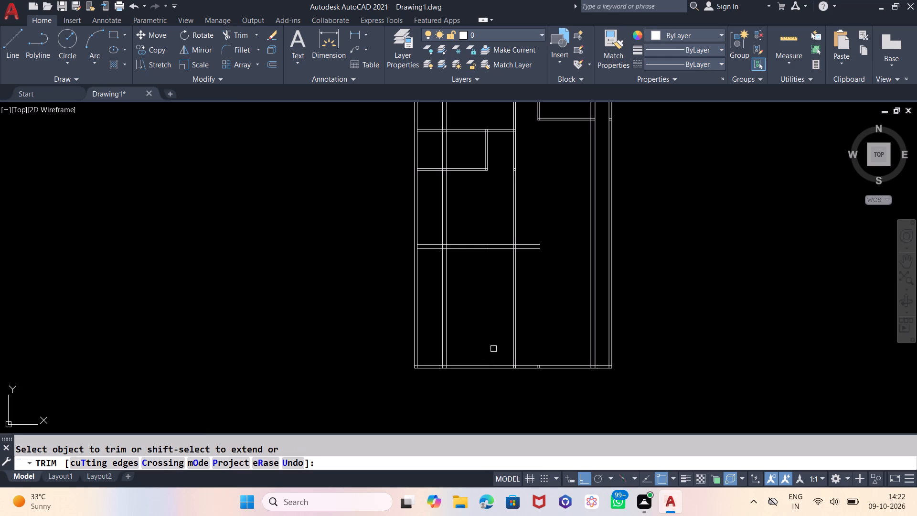
{"action": "left_click", "coordinate": [538, 265]}
{"action": "left_click", "coordinate": [533, 233]}
{"action": "scroll", "coordinate": [529, 388], "scroll_direction": "down", "scroll_amount": 1}
{"action": "scroll", "coordinate": [525, 357], "scroll_direction": "up", "scroll_amount": 1}
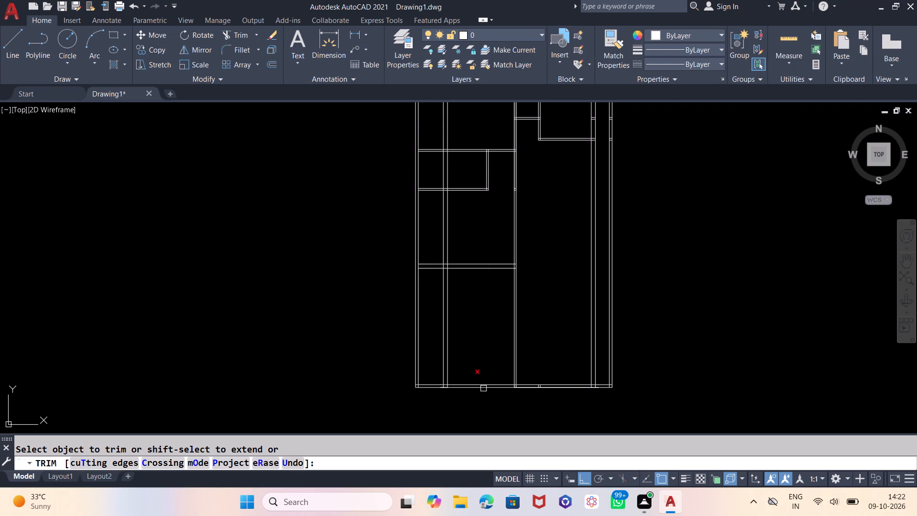
Trim the horizontal wall lines that extend between the left outer wall and the inner left wall.
{"action": "left_click", "coordinate": [428, 280]}
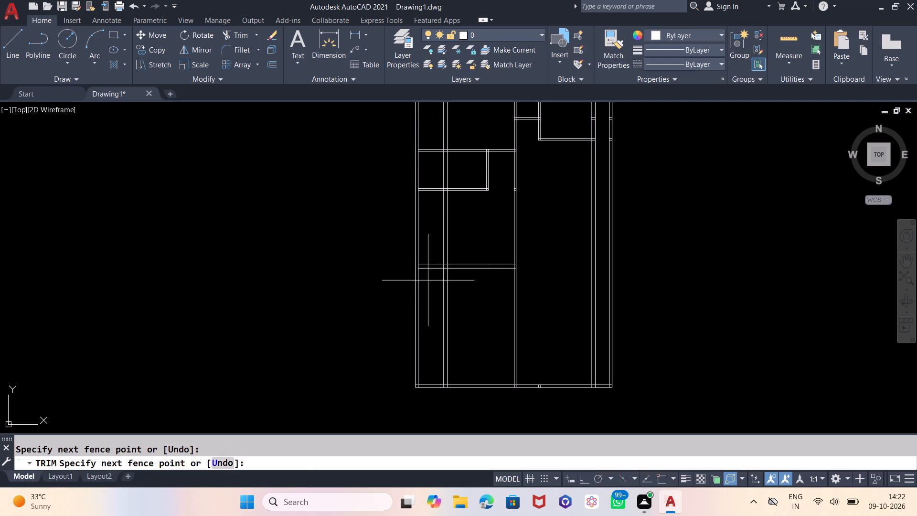
{"action": "left_click", "coordinate": [432, 131]}
{"action": "scroll", "coordinate": [430, 378], "scroll_direction": "down", "scroll_amount": 1}
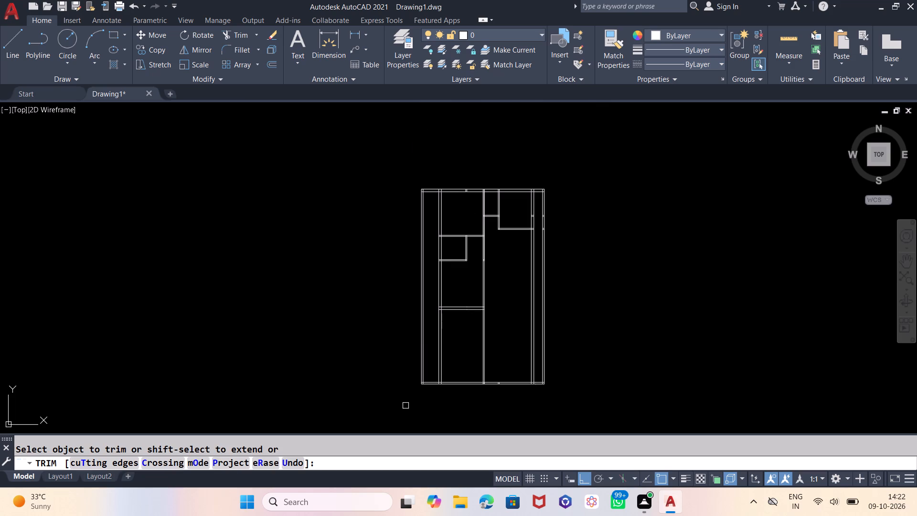
{"action": "scroll", "coordinate": [479, 288], "scroll_direction": "up", "scroll_amount": 1}
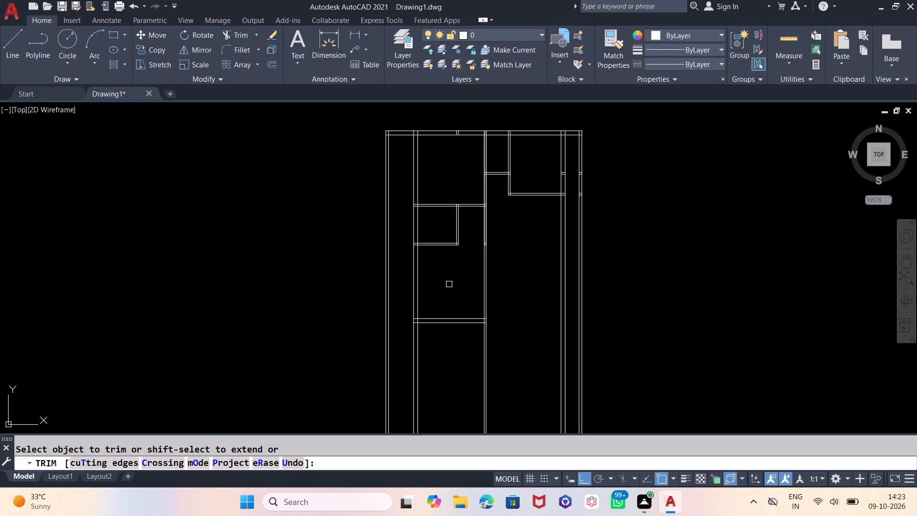
{"action": "key", "text": "Escape"}
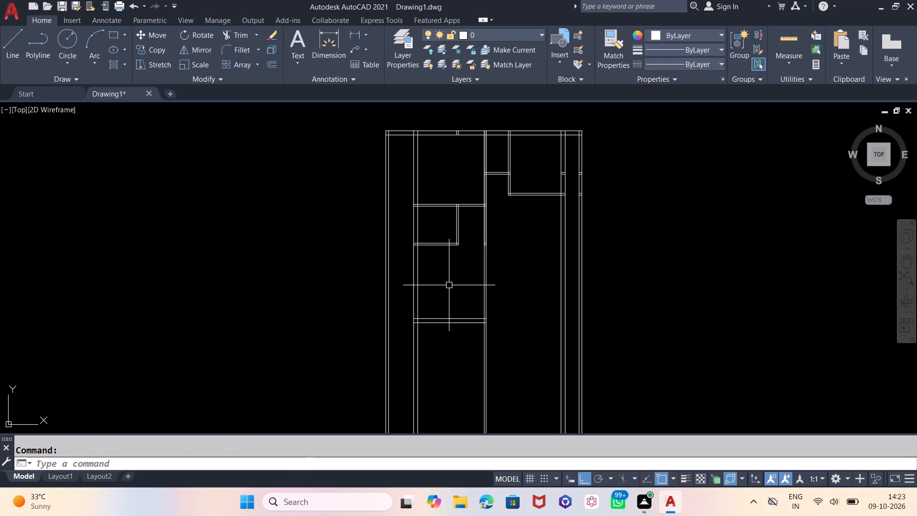
Offset the small left room's bottom wall line 3' downward.
{"action": "key", "text": "o"}
{"action": "key", "text": "Return"}
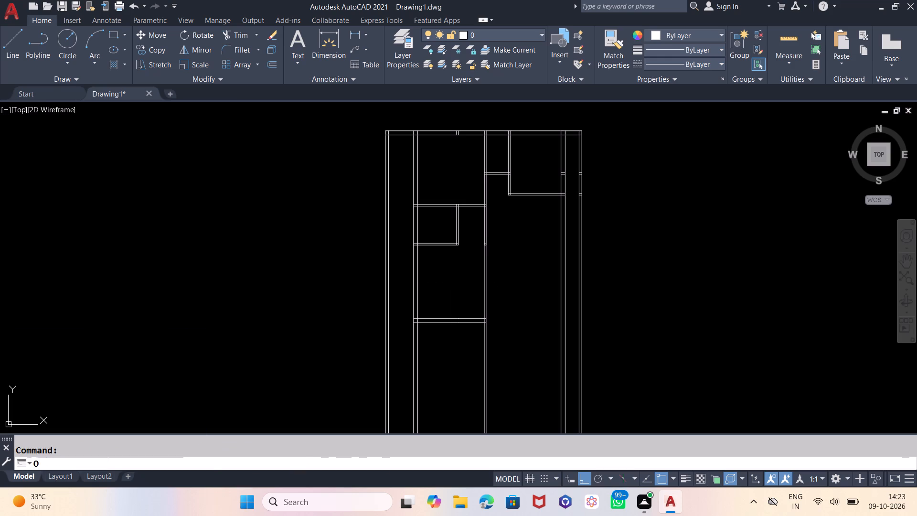
{"action": "type", "text": "3'"}
{"action": "key", "text": "Return"}
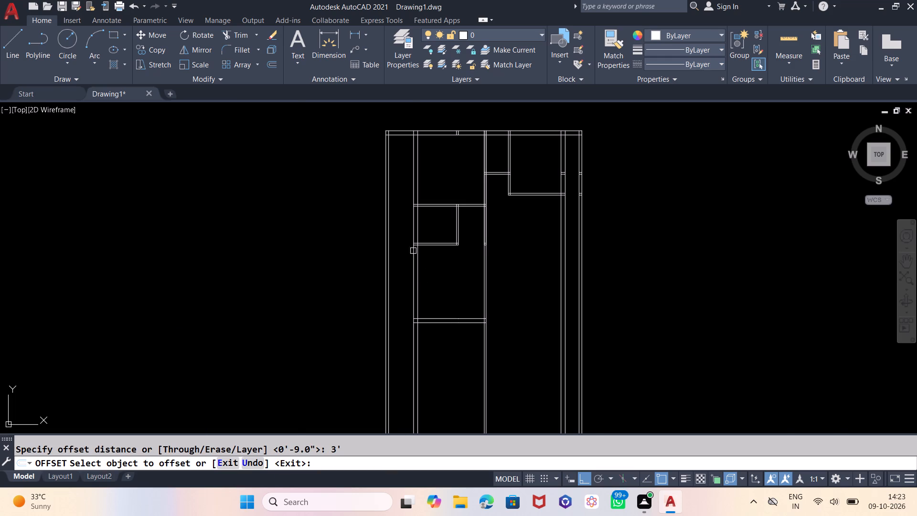
{"action": "scroll", "coordinate": [411, 246], "scroll_direction": "up", "scroll_amount": 3}
{"action": "left_click", "coordinate": [421, 243]}
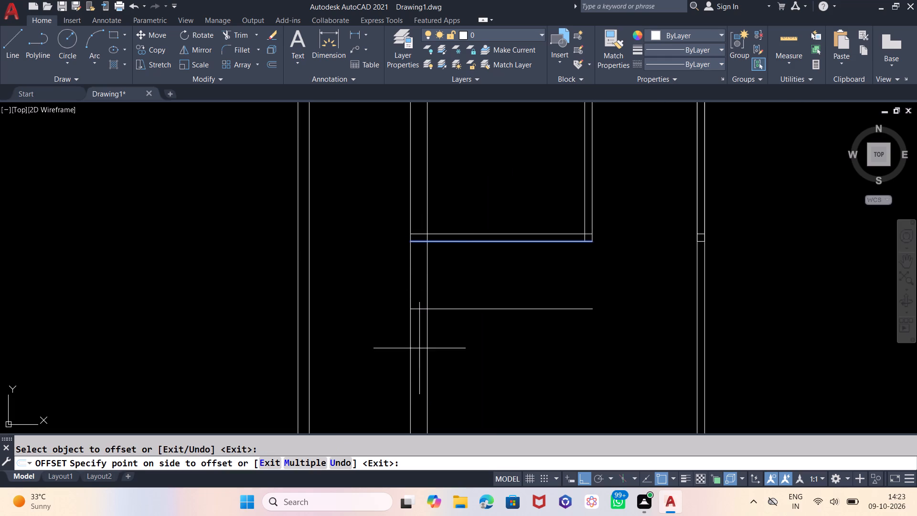
{"action": "left_click", "coordinate": [419, 348]}
{"action": "key", "text": "Escape"}
Trim the offset line and the inner left wall to form the 3' opening, and clean up the small room's bottom-left wall corner.
{"action": "type", "text": "TR"}
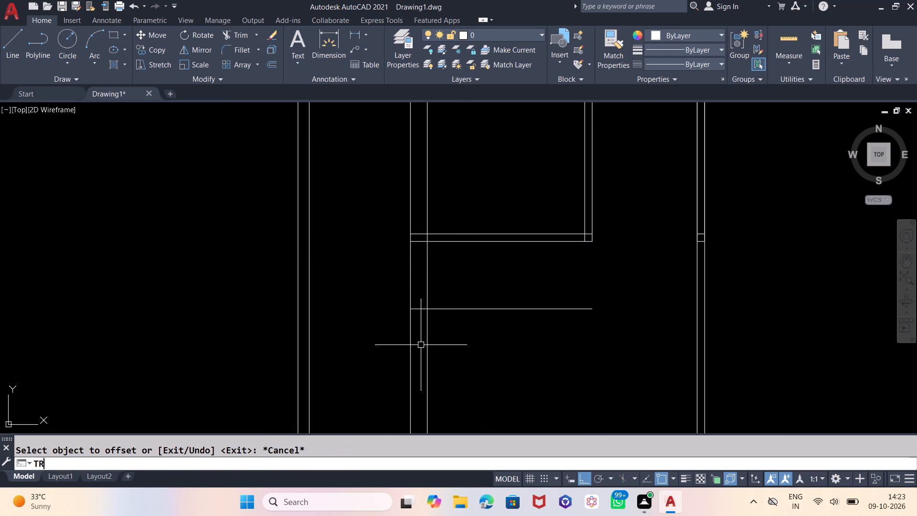
{"action": "key", "text": "Return"}
{"action": "key", "text": "Return"}
{"action": "left_click_drag", "start_coordinate": [471, 288], "coordinate": [471, 296]}
{"action": "left_click", "coordinate": [472, 332]}
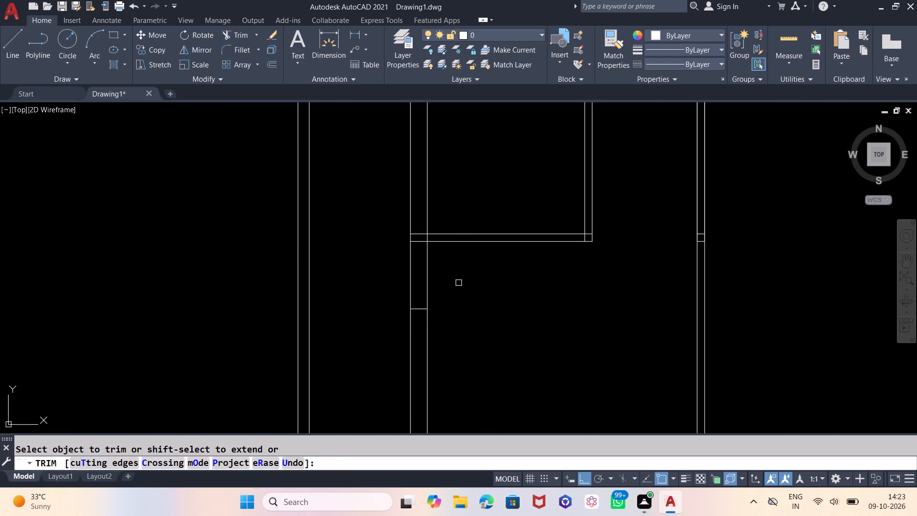
{"action": "left_click", "coordinate": [456, 274]}
{"action": "left_click", "coordinate": [390, 274]}
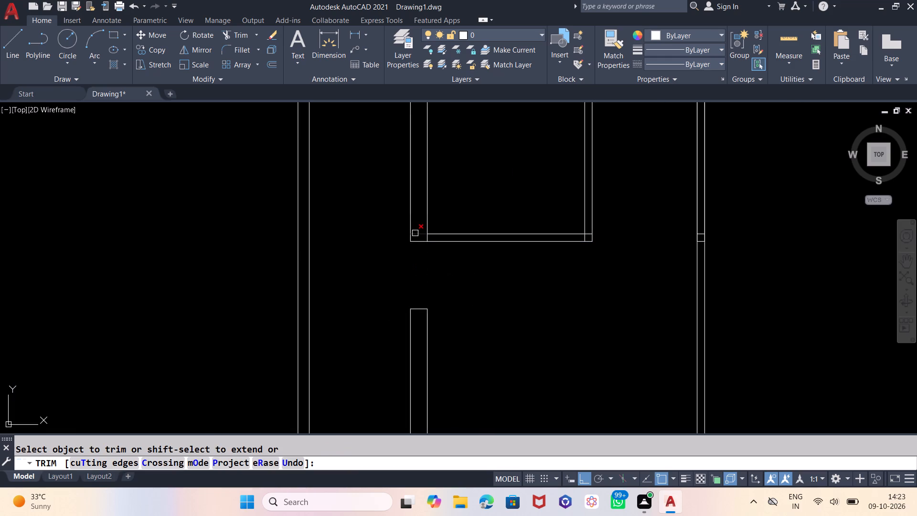
{"action": "left_click", "coordinate": [416, 234]}
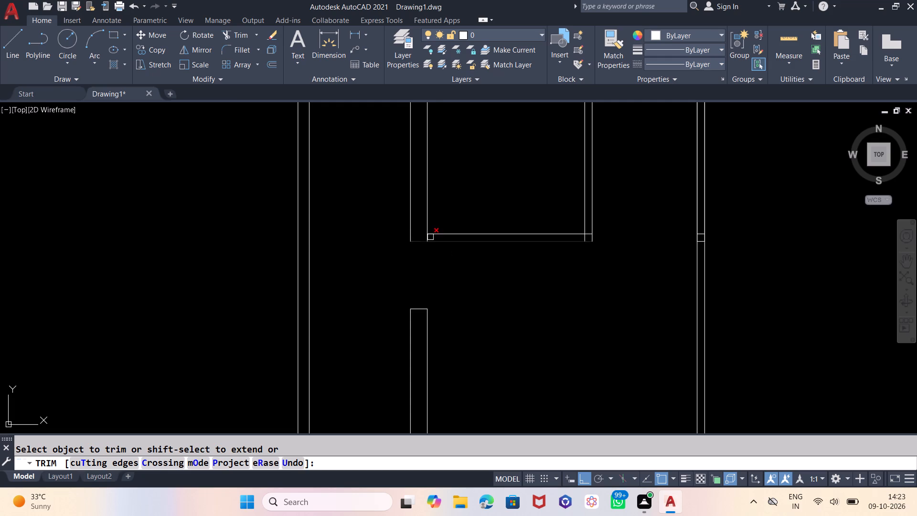
{"action": "left_click", "coordinate": [428, 237]}
{"action": "scroll", "coordinate": [386, 266], "scroll_direction": "down", "scroll_amount": 1}
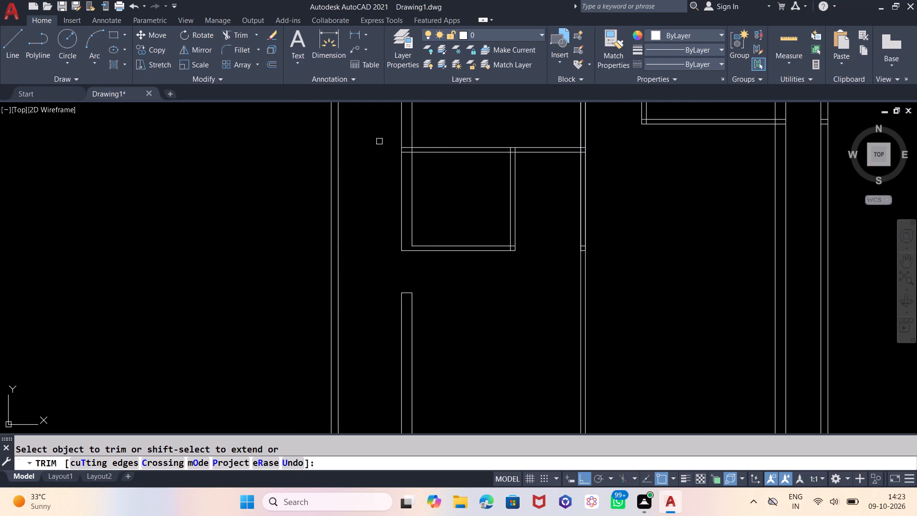
{"action": "key", "text": "Escape"}
Offset the short end line across the central partition, level with the small room's bottom wall, 3' downward.
{"action": "key", "text": "o"}
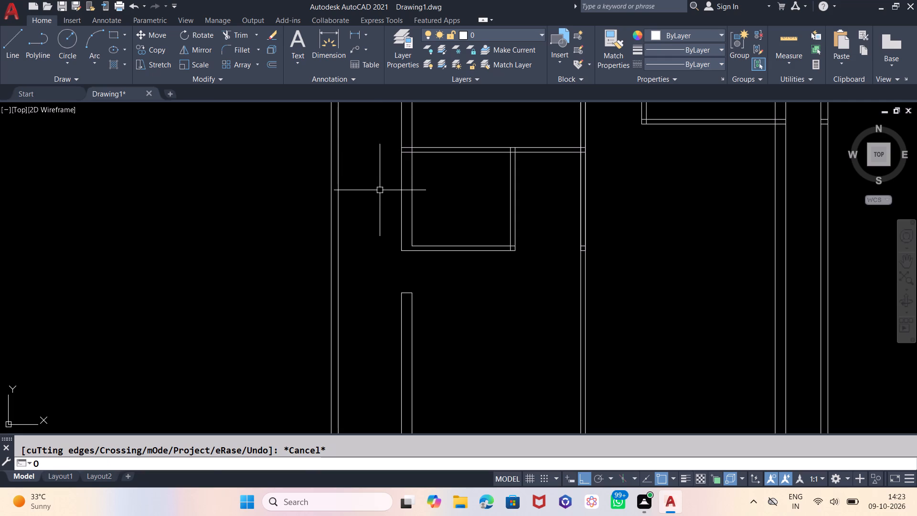
{"action": "key", "text": "Return"}
{"action": "key", "text": "3"}
{"action": "key", "text": "apostrophe"}
{"action": "key", "text": "Return"}
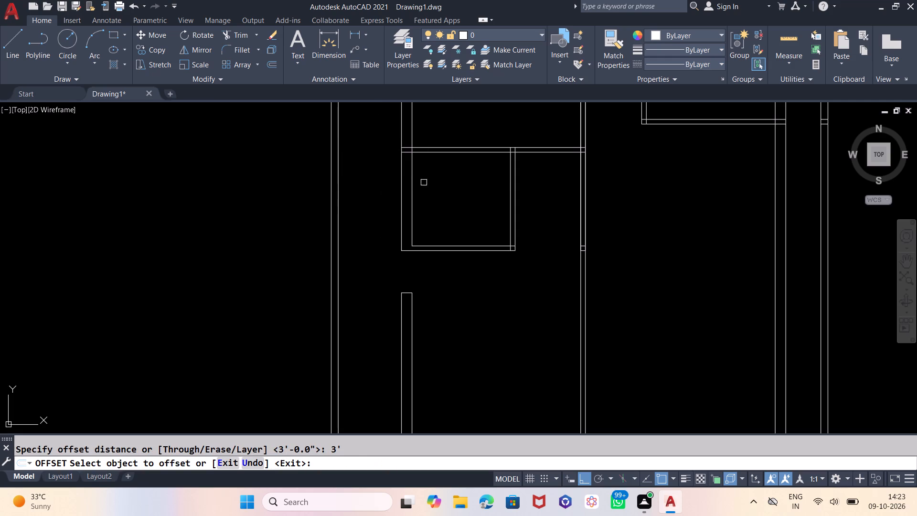
{"action": "scroll", "coordinate": [587, 259], "scroll_direction": "up", "scroll_amount": 3}
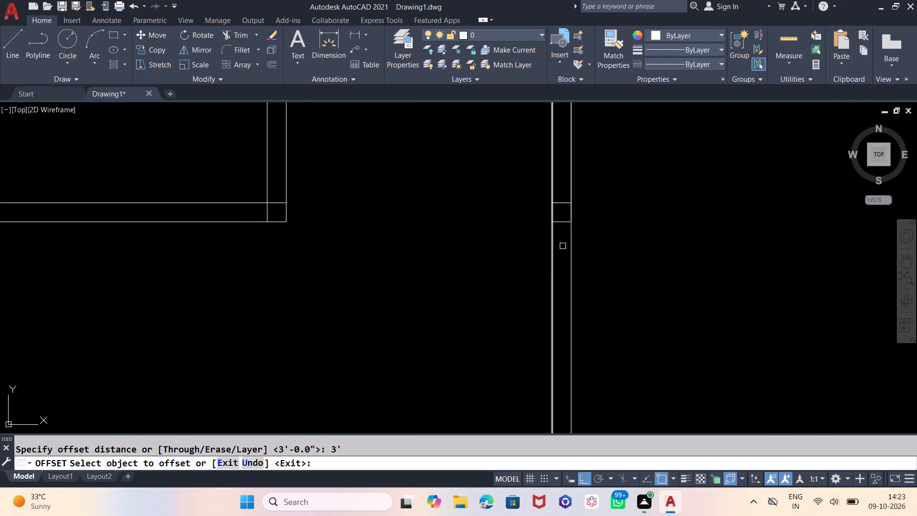
{"action": "left_click", "coordinate": [560, 222]}
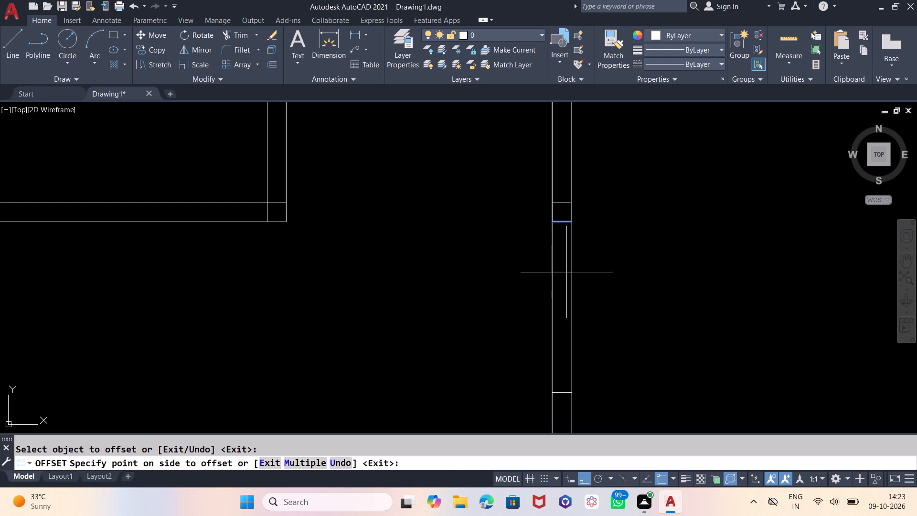
{"action": "left_click", "coordinate": [564, 294]}
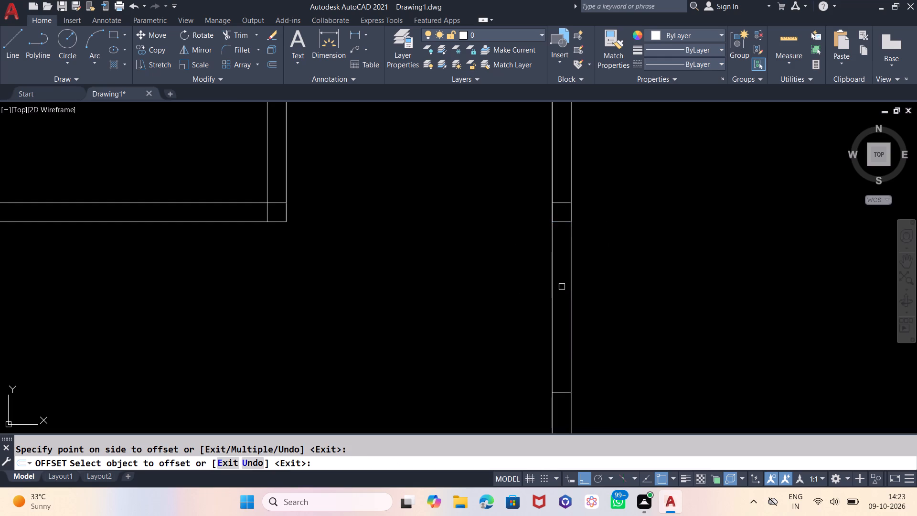
{"action": "key", "text": "Escape"}
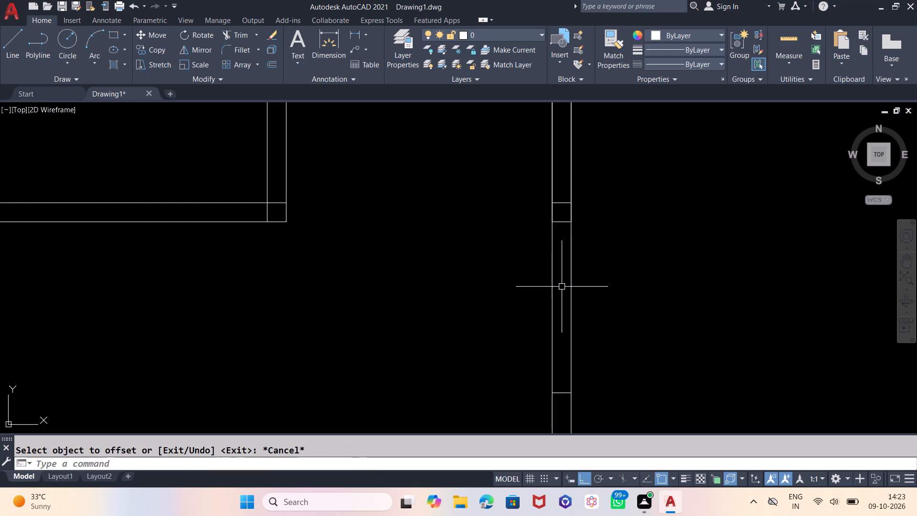
Trim the central partition between its two cross lines to form the 3' opening, and remove the leftover short line above it.
{"action": "type", "text": "TR"}
{"action": "key", "text": "Return"}
{"action": "key", "text": "Return"}
{"action": "left_click_drag", "start_coordinate": [505, 301], "coordinate": [524, 301]}
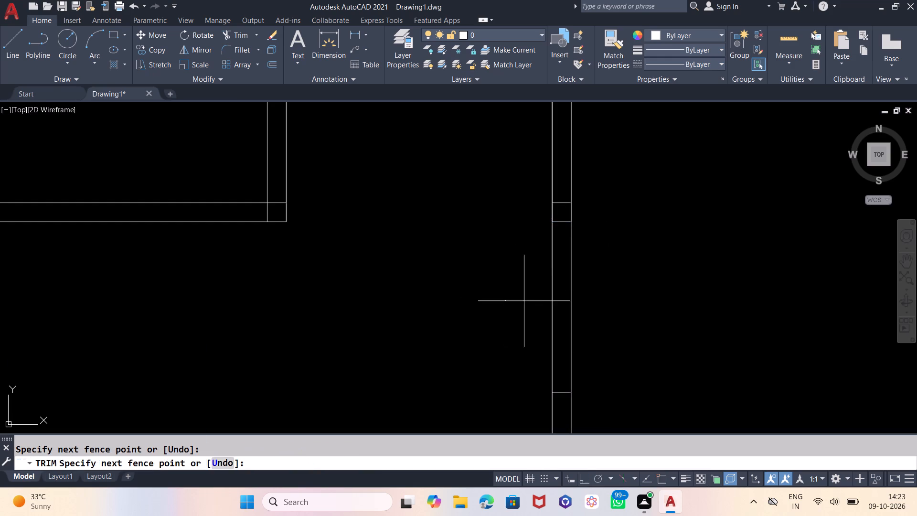
{"action": "left_click", "coordinate": [627, 297]}
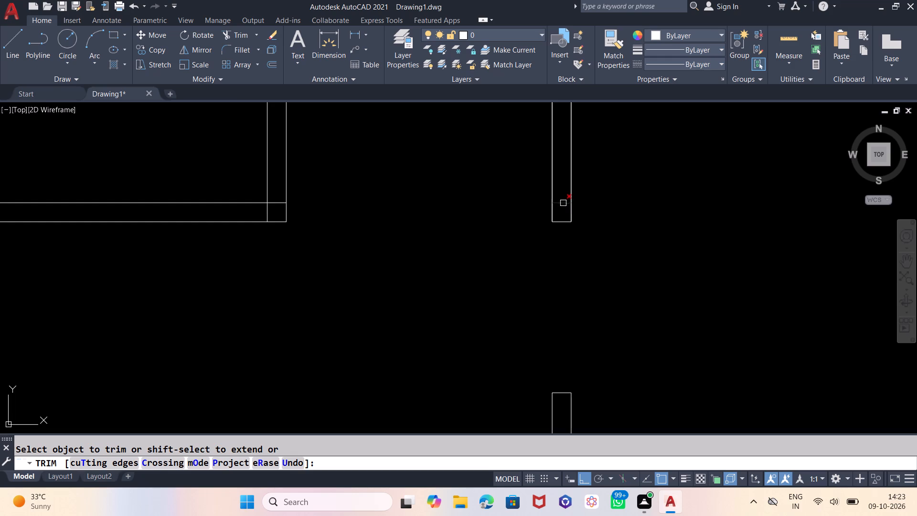
{"action": "left_click", "coordinate": [563, 203]}
{"action": "scroll", "coordinate": [570, 185], "scroll_direction": "down", "scroll_amount": 1}
{"action": "key", "text": "Escape"}
Offset the inner right wall's left line 7'3" to the left.
{"action": "scroll", "coordinate": [586, 273], "scroll_direction": "down", "scroll_amount": 1}
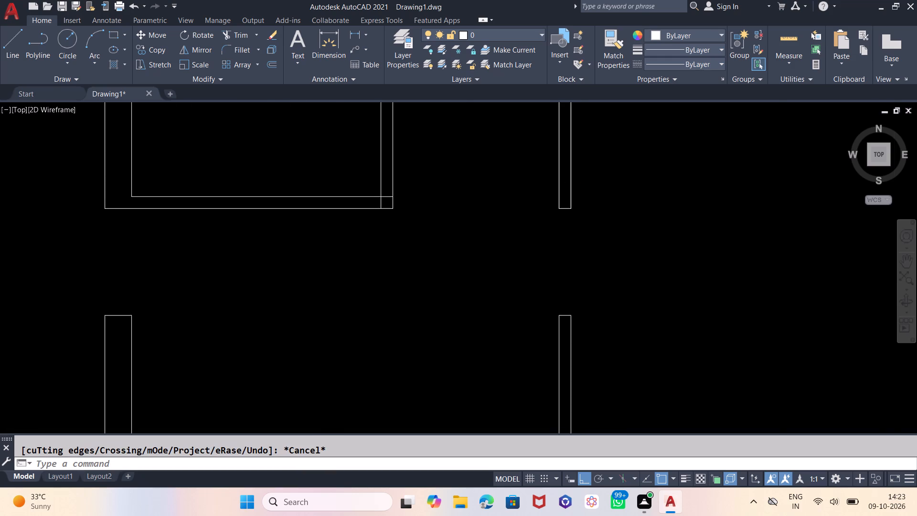
{"action": "scroll", "coordinate": [586, 273], "scroll_direction": "down", "scroll_amount": 1}
{"action": "middle_click_drag", "start_coordinate": [532, 398], "coordinate": [519, 387]}
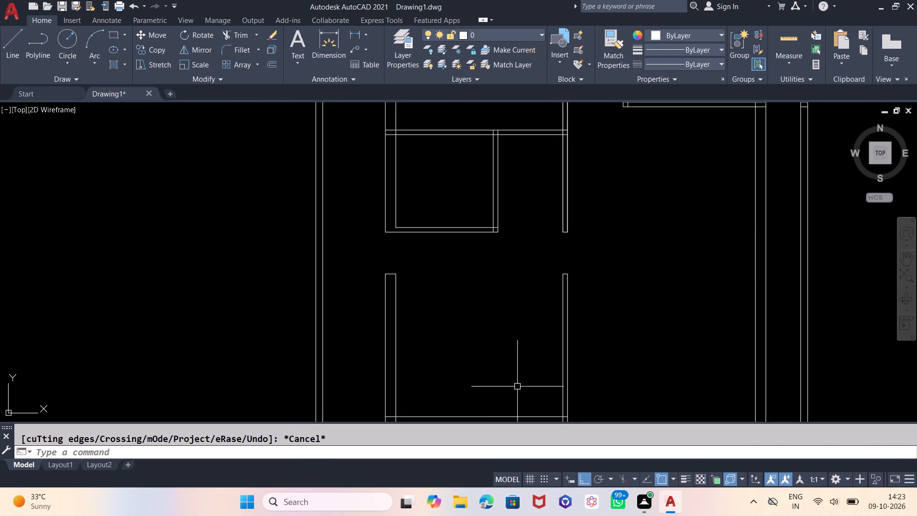
{"action": "scroll", "coordinate": [480, 366], "scroll_direction": "down", "scroll_amount": 1}
{"action": "scroll", "coordinate": [451, 316], "scroll_direction": "down", "scroll_amount": 1}
{"action": "middle_click_drag", "start_coordinate": [532, 337], "coordinate": [503, 296]}
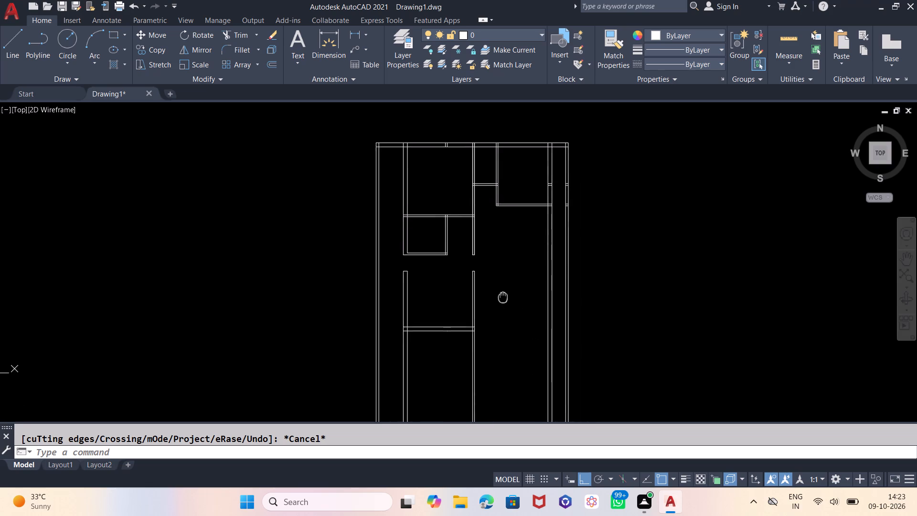
{"action": "middle_click_drag", "start_coordinate": [503, 296], "coordinate": [502, 260]}
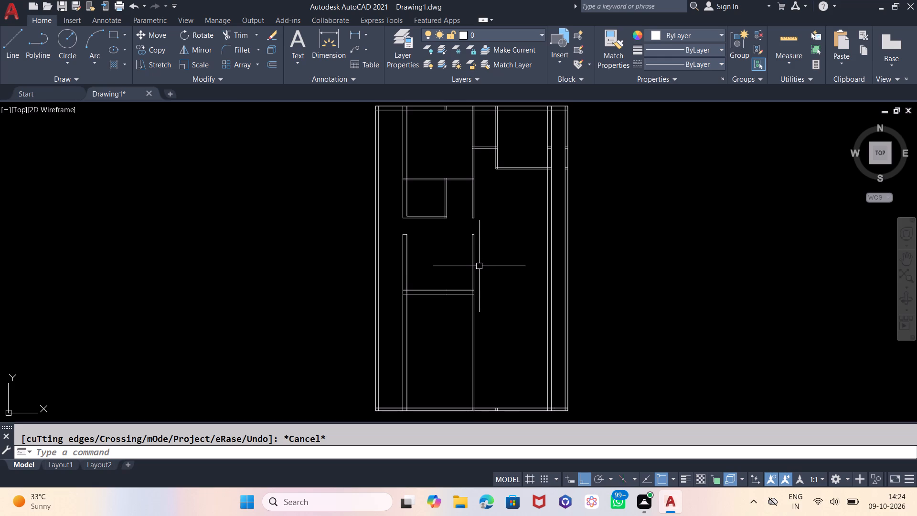
{"action": "key", "text": "o"}
{"action": "key", "text": "Return"}
{"action": "key", "text": "7"}
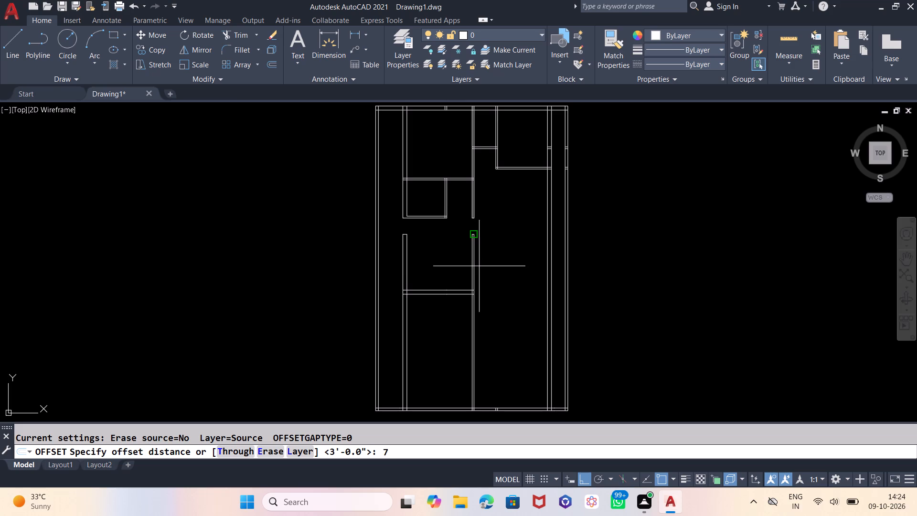
{"action": "type", "text": "'3"}
{"action": "key", "text": "shift+quotedbl"}
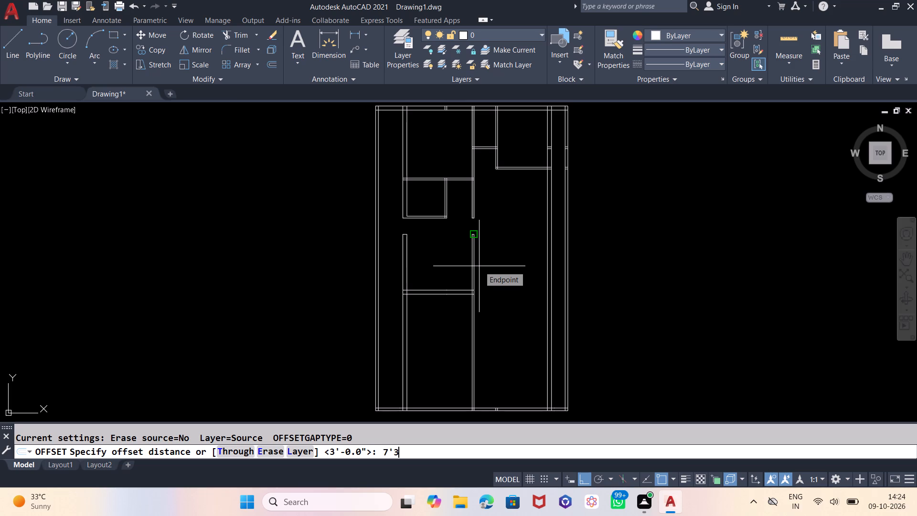
{"action": "key", "text": "Return"}
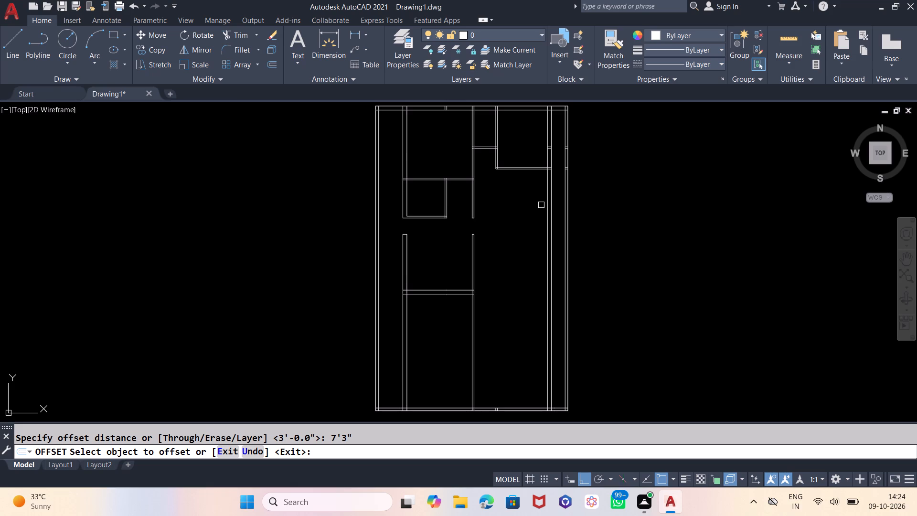
{"action": "left_click", "coordinate": [547, 198]}
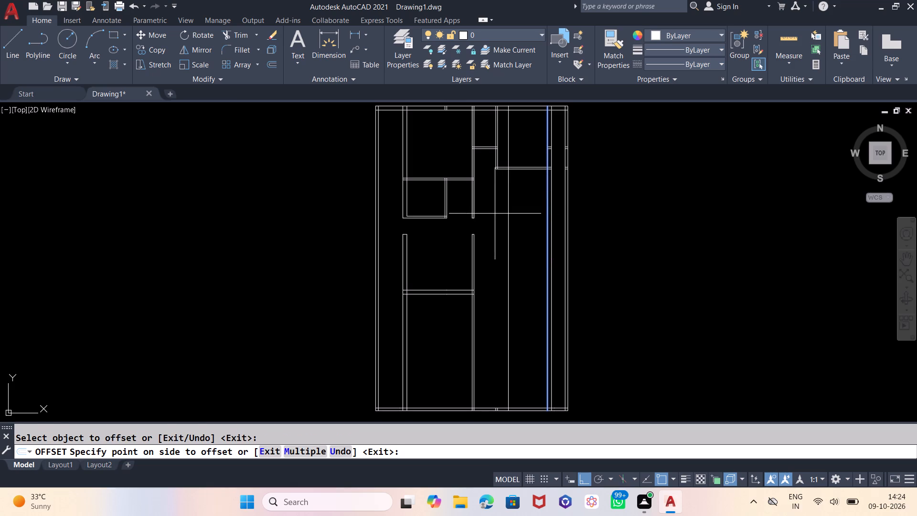
{"action": "left_click", "coordinate": [490, 214]}
{"action": "key", "text": "Escape"}
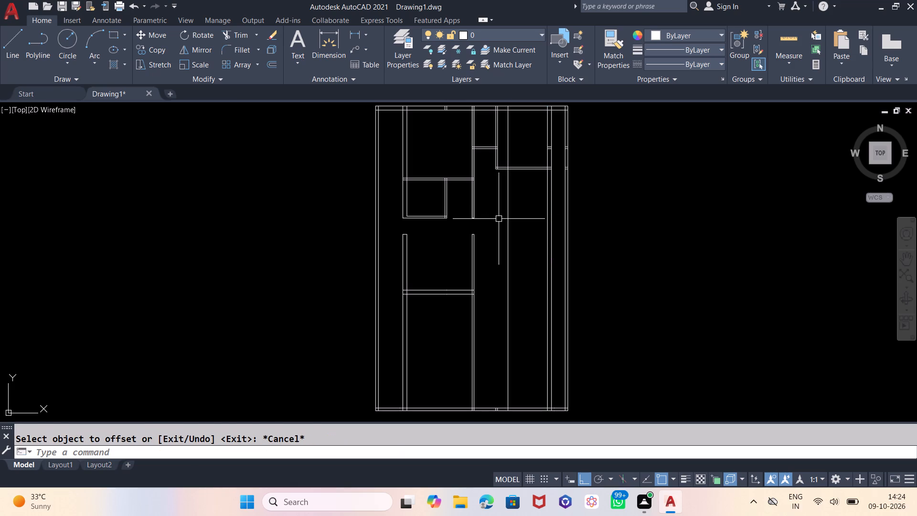
Offset the upper-right room's bottom wall line 4' downward.
{"action": "key", "text": "o"}
{"action": "key", "text": "Return"}
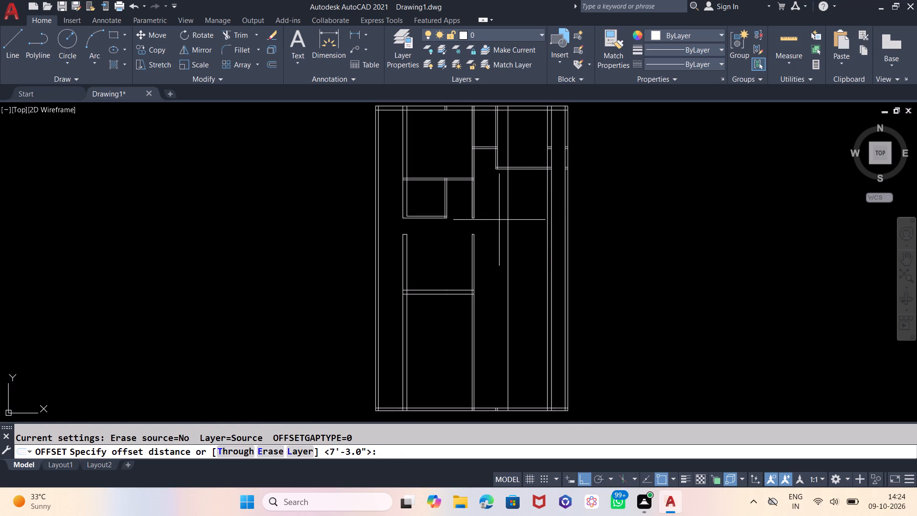
{"action": "type", "text": "4'"}
{"action": "key", "text": "Return"}
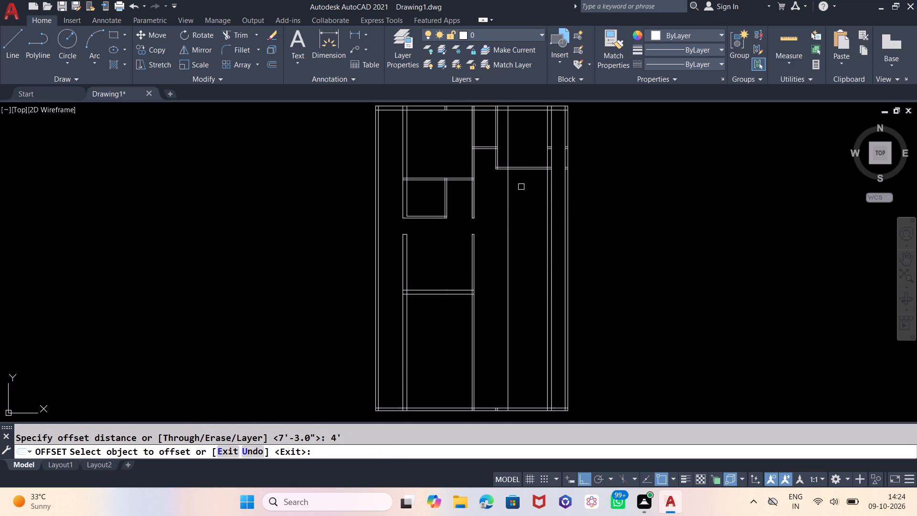
{"action": "left_click", "coordinate": [525, 170]}
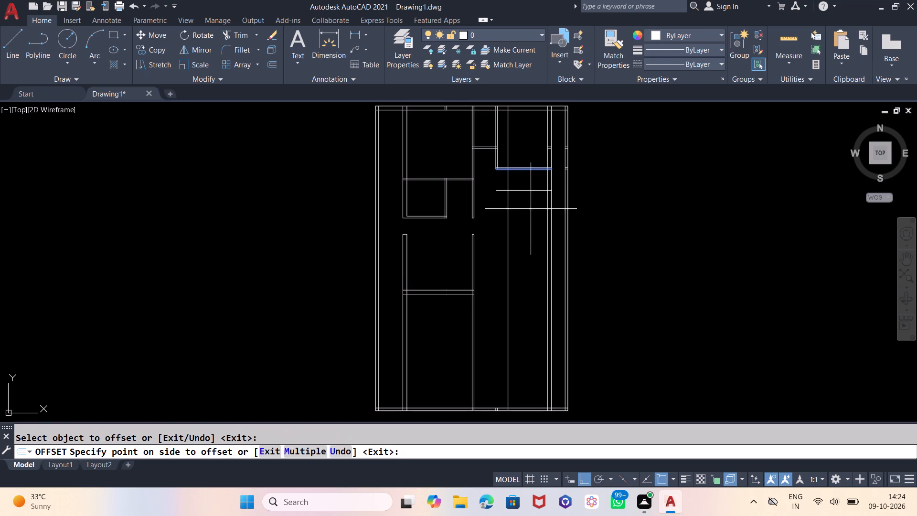
{"action": "left_click", "coordinate": [531, 210]}
{"action": "key", "text": "Escape"}
Offset the new vertical line 4" to the left and the new horizontal line 4" downward to form the partitions.
{"action": "key", "text": "o"}
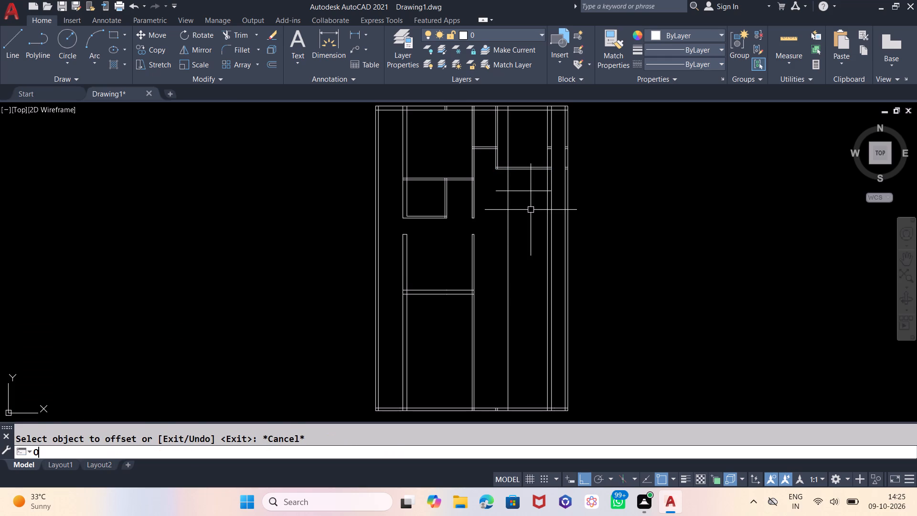
{"action": "key", "text": "Return"}
{"action": "key", "text": "4"}
{"action": "key", "text": "Return"}
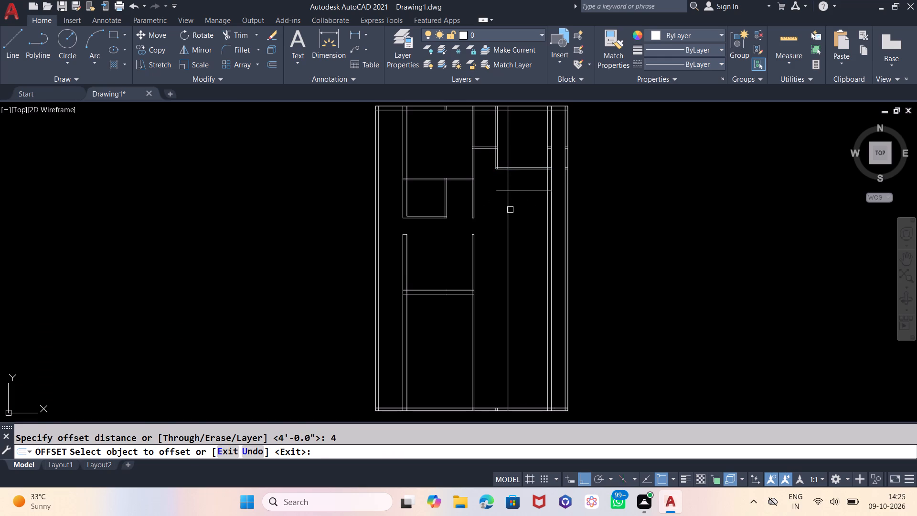
{"action": "left_click", "coordinate": [510, 210]}
{"action": "left_click", "coordinate": [483, 220]}
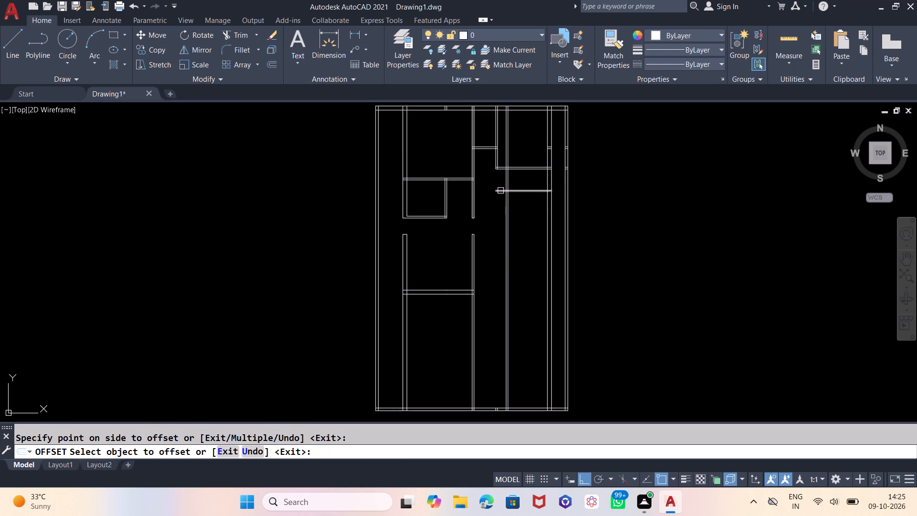
{"action": "left_click", "coordinate": [501, 191]}
{"action": "left_click", "coordinate": [501, 228]}
{"action": "key", "text": "Escape"}
Trim the horizontal partition's ends past the vertical partition, and the vertical partition's lines across the passage and upper-right room above.
{"action": "type", "text": "TR"}
{"action": "key", "text": "Return"}
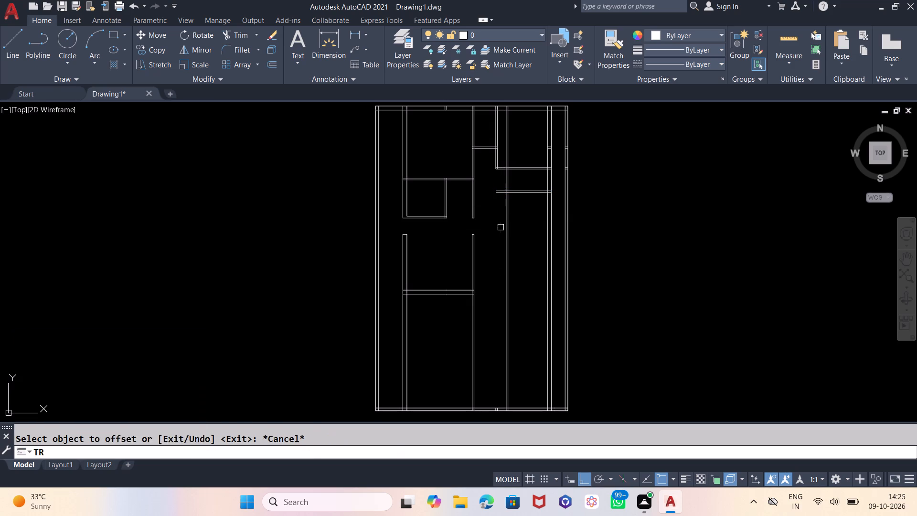
{"action": "key", "text": "Return"}
{"action": "left_click", "coordinate": [499, 190]}
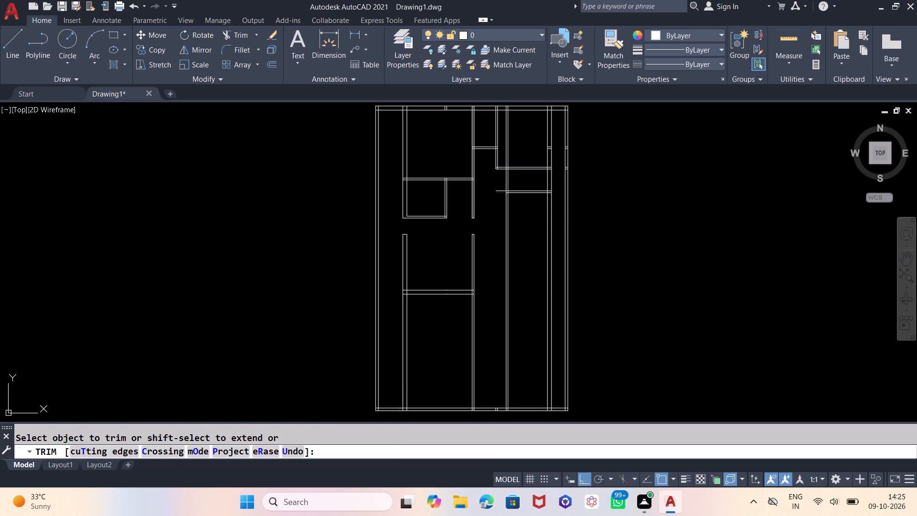
{"action": "left_click", "coordinate": [500, 190]}
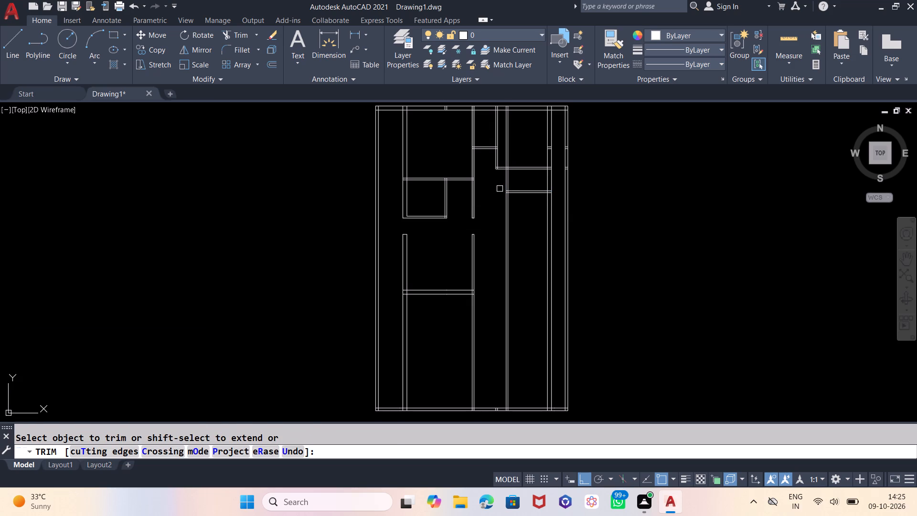
{"action": "left_click", "coordinate": [500, 183]}
{"action": "left_click", "coordinate": [510, 178]}
{"action": "left_click", "coordinate": [514, 146]}
{"action": "left_click", "coordinate": [504, 154]}
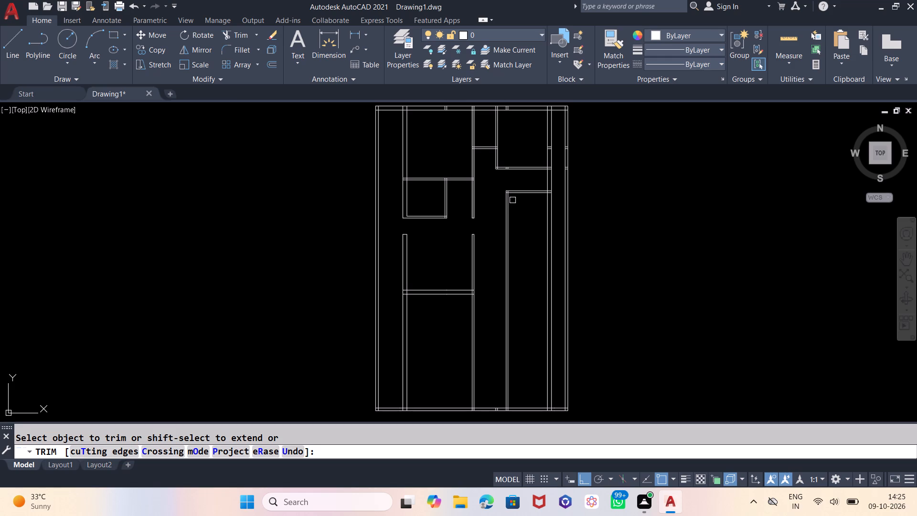
{"action": "key", "text": "Escape"}
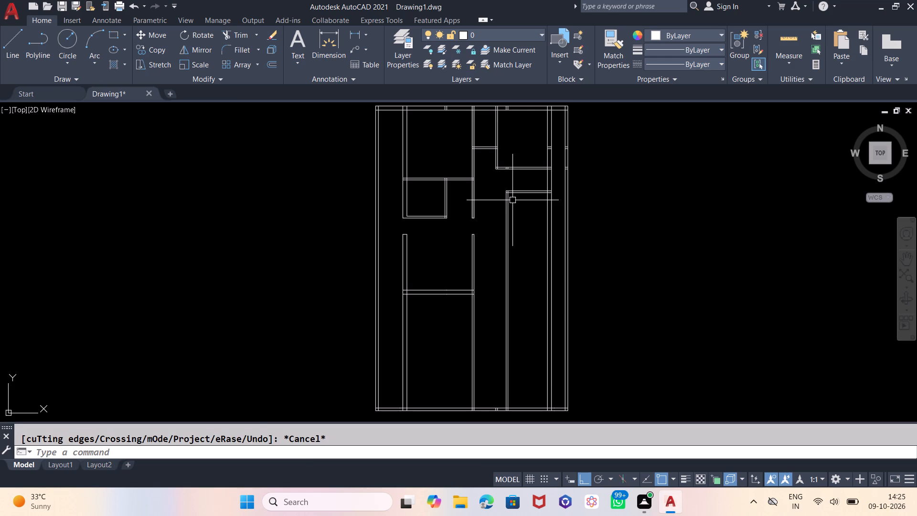
Offset the new horizontal partition's lower line 4' downward and the inner right wall's left line 4' to the left.
{"action": "key", "text": "o"}
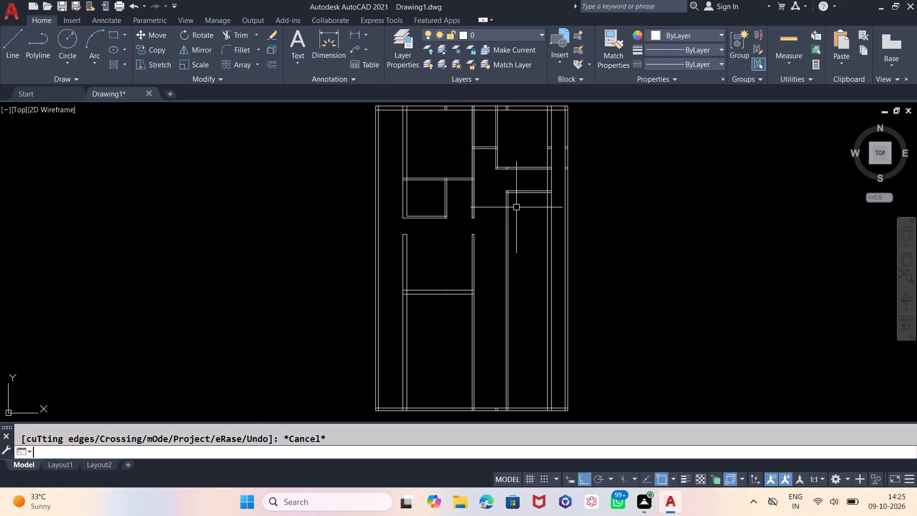
{"action": "key", "text": "Return"}
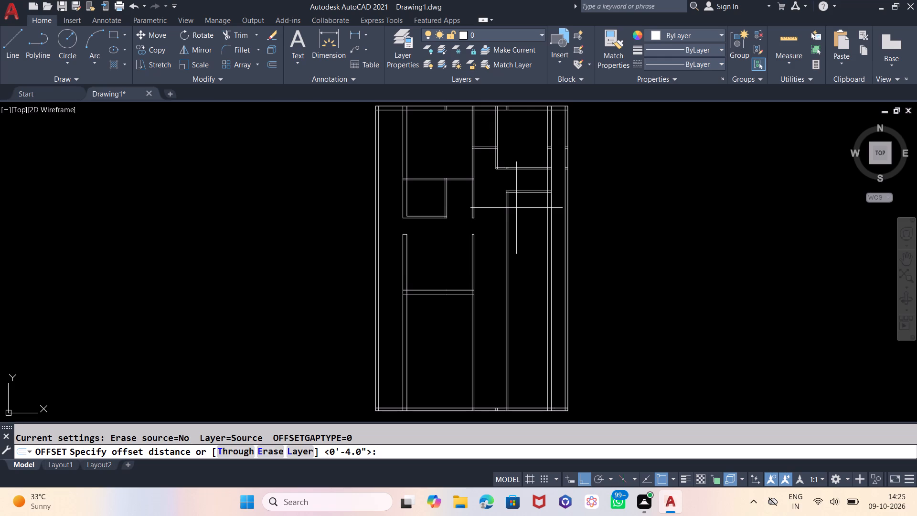
{"action": "type", "text": "4'"}
{"action": "key", "text": "Return"}
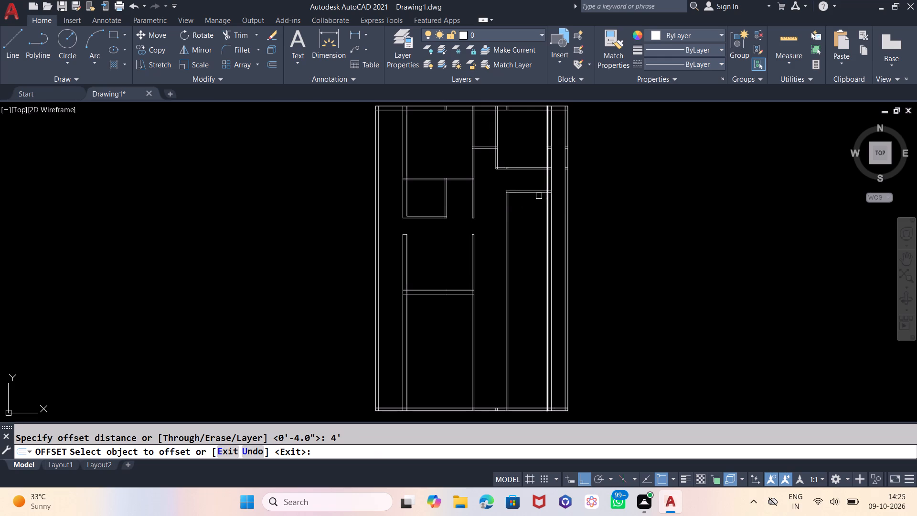
{"action": "left_click", "coordinate": [534, 193]}
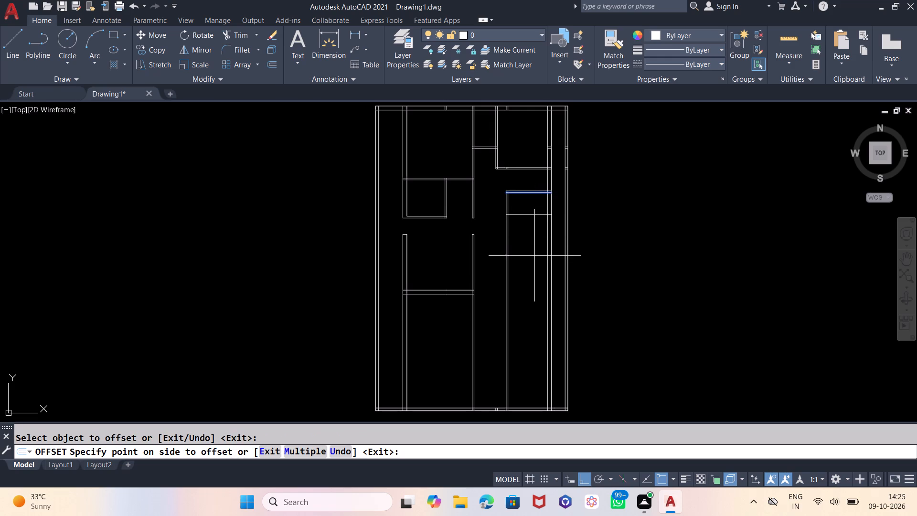
{"action": "left_click", "coordinate": [534, 256]}
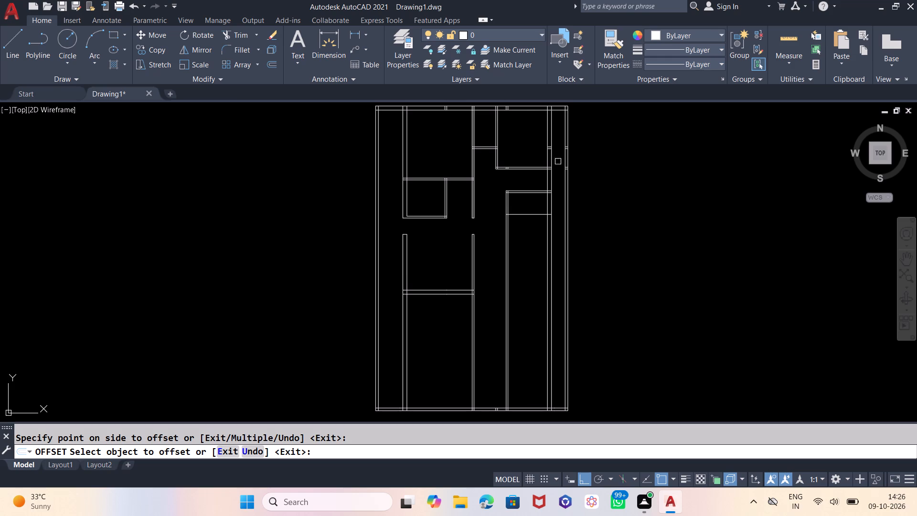
{"action": "left_click", "coordinate": [545, 200]}
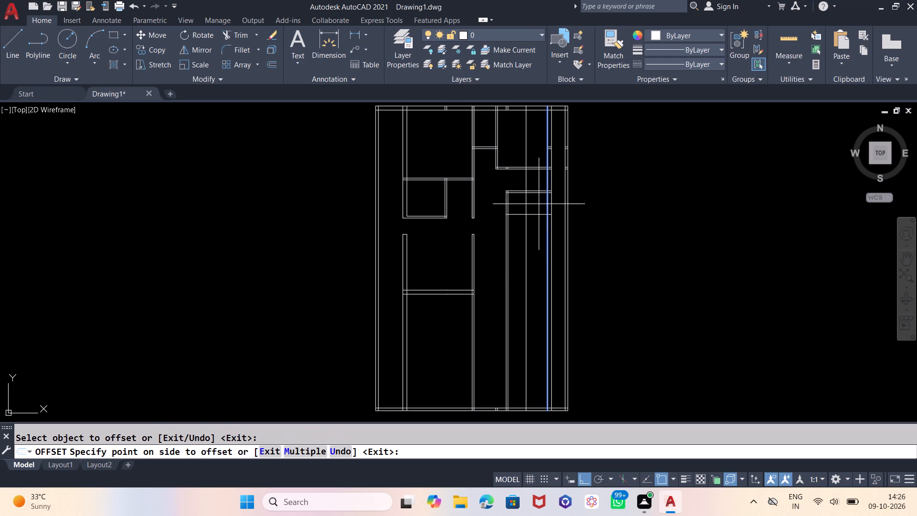
{"action": "left_click", "coordinate": [513, 225]}
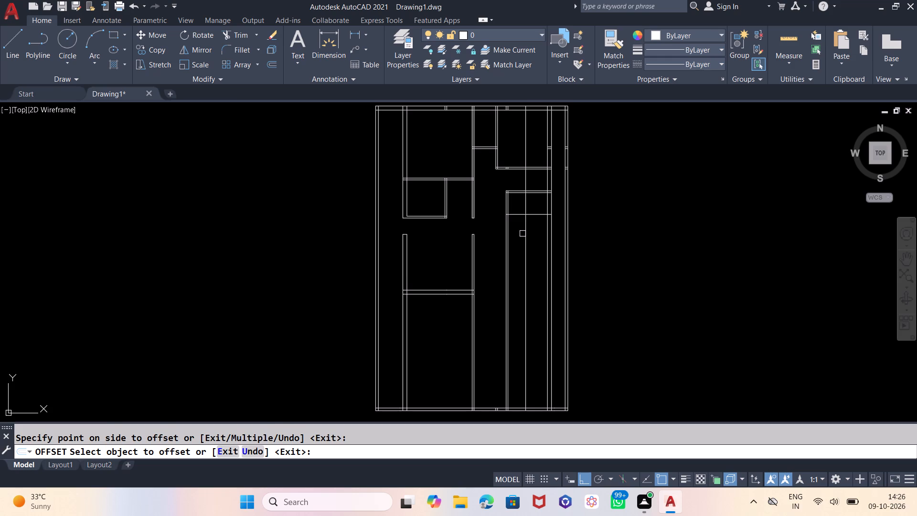
{"action": "key", "text": "Escape"}
Offset the new vertical line 4" to the left and the new horizontal line below the passage 4" downward.
{"action": "key", "text": "o"}
{"action": "key", "text": "Return"}
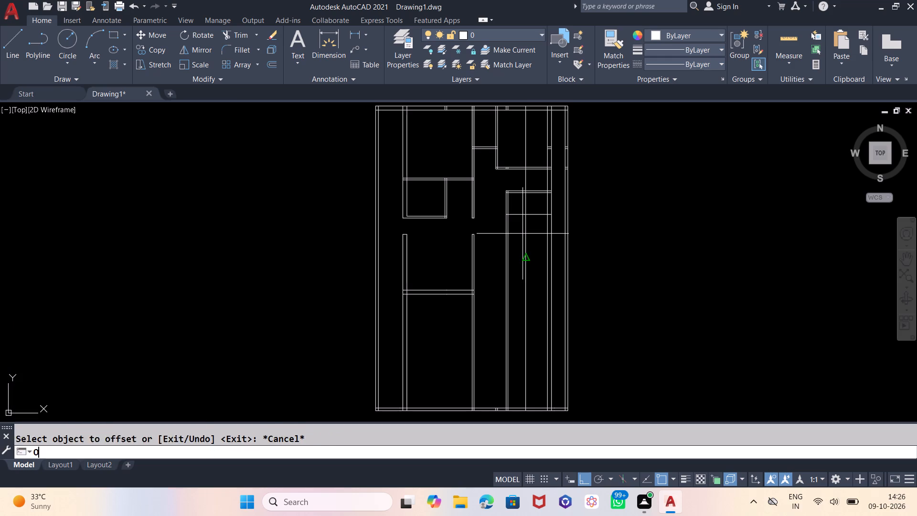
{"action": "key", "text": "4"}
{"action": "key", "text": "Return"}
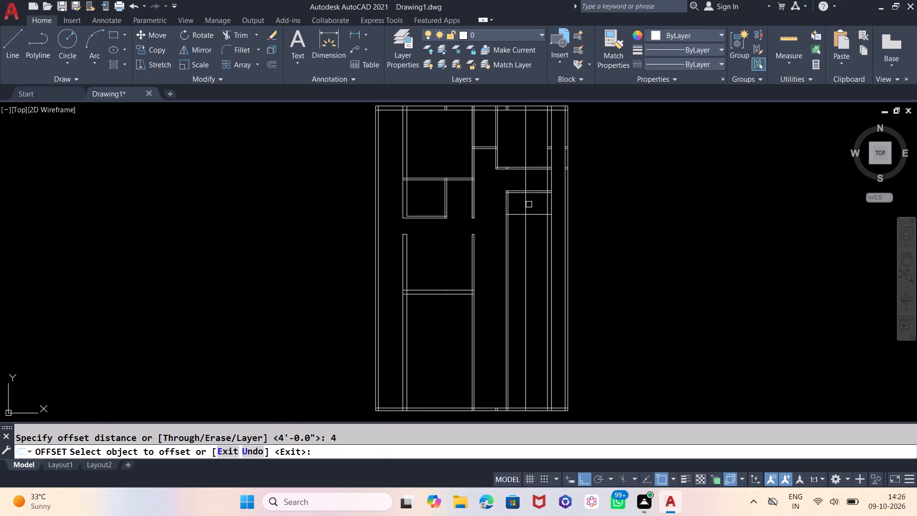
{"action": "left_click", "coordinate": [526, 205]}
{"action": "left_click", "coordinate": [518, 210]}
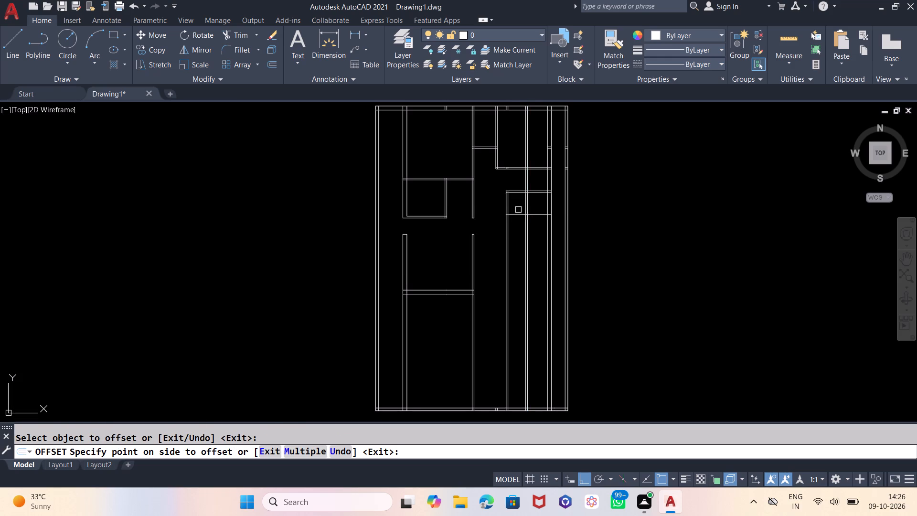
{"action": "left_click", "coordinate": [518, 215]}
{"action": "left_click", "coordinate": [517, 233]}
{"action": "key", "text": "Escape"}
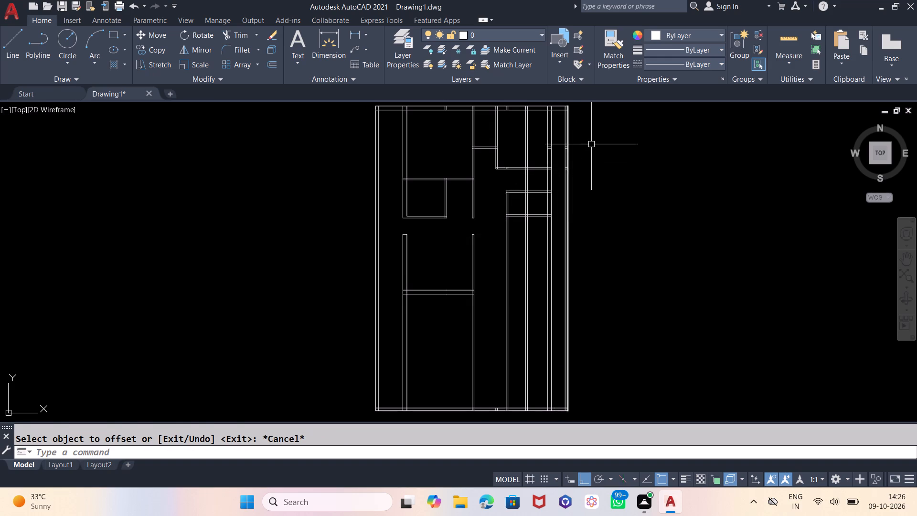
Trim the new vertical partition's two lines where they cross the upper-right room and the passage below it.
{"action": "key", "text": "t"}
{"action": "key", "text": "r"}
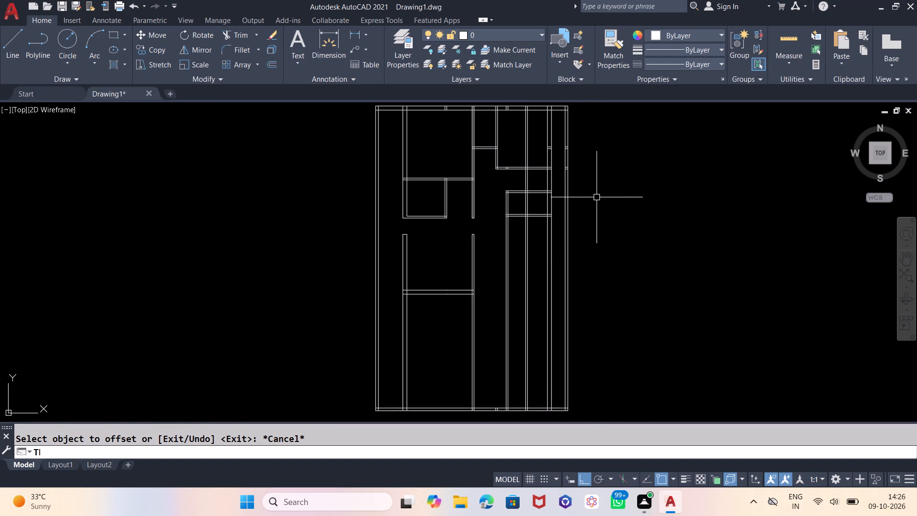
{"action": "key", "text": "Return"}
{"action": "key", "text": "Return"}
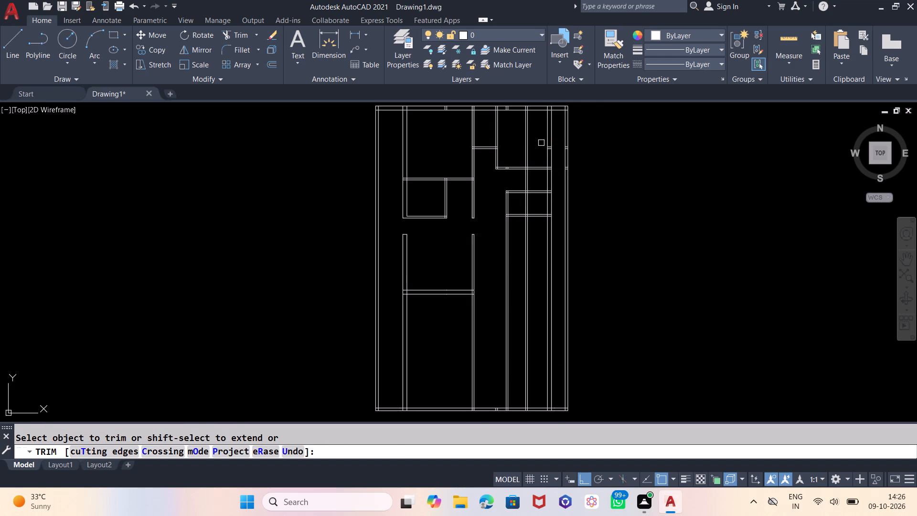
{"action": "left_click", "coordinate": [541, 142]}
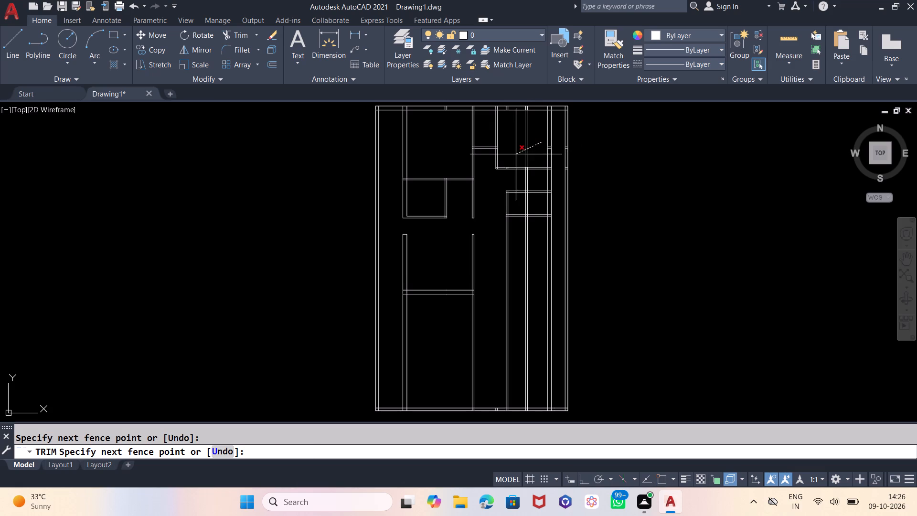
{"action": "left_click", "coordinate": [516, 154]}
{"action": "left_click", "coordinate": [533, 179]}
{"action": "left_click", "coordinate": [514, 183]}
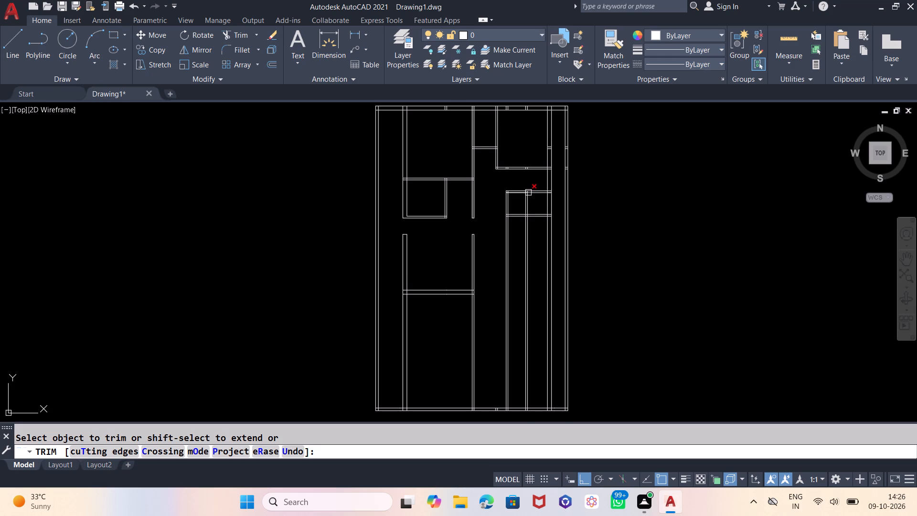
{"action": "scroll", "coordinate": [528, 193], "scroll_direction": "up", "scroll_amount": 2}
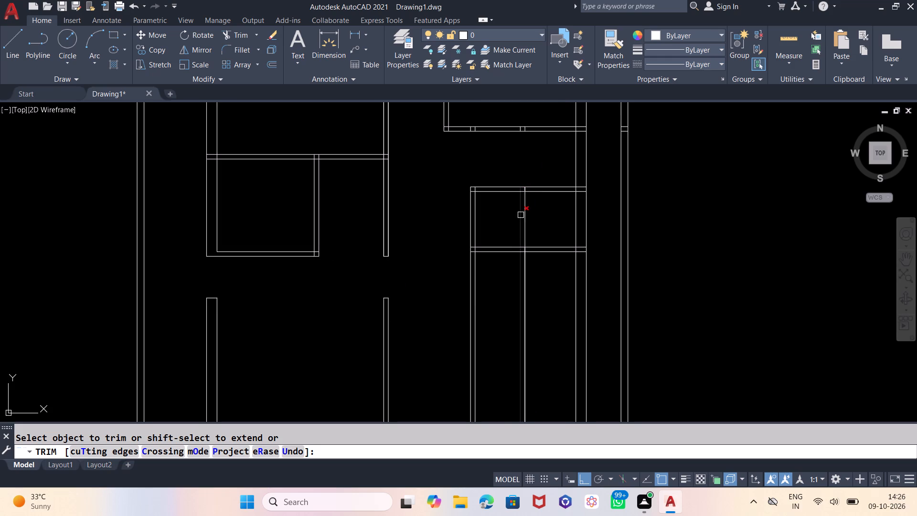
{"action": "key", "text": "Escape"}
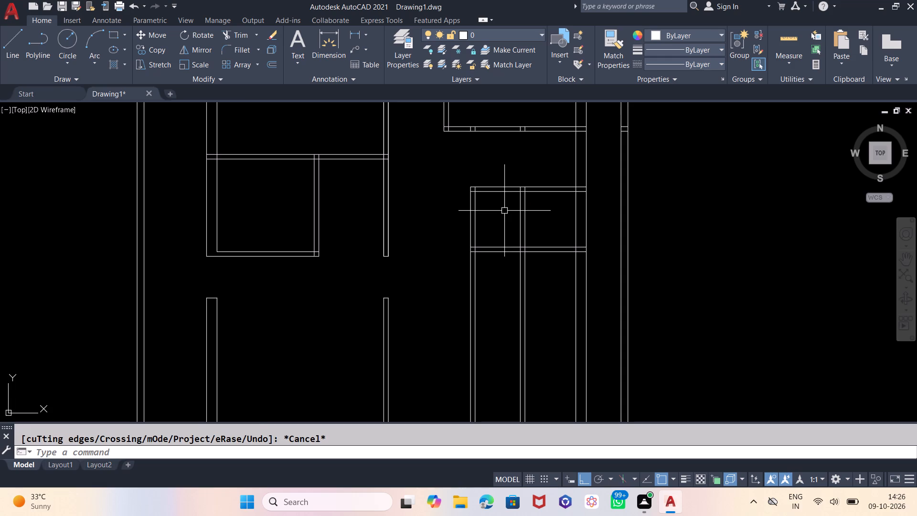
Offset the lower line of the partition just below the passage 30" downward.
{"action": "key", "text": "o"}
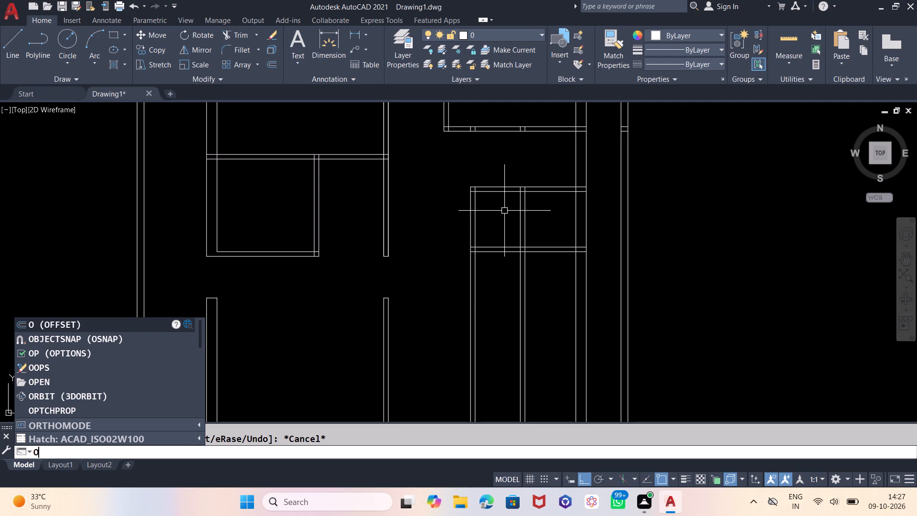
{"action": "key", "text": "Return"}
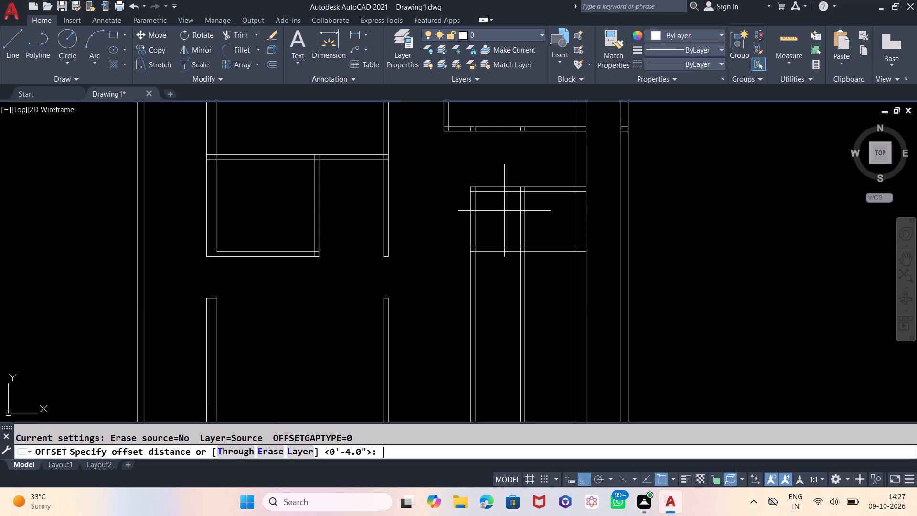
{"action": "type", "text": "30"}
{"action": "key", "text": "Return"}
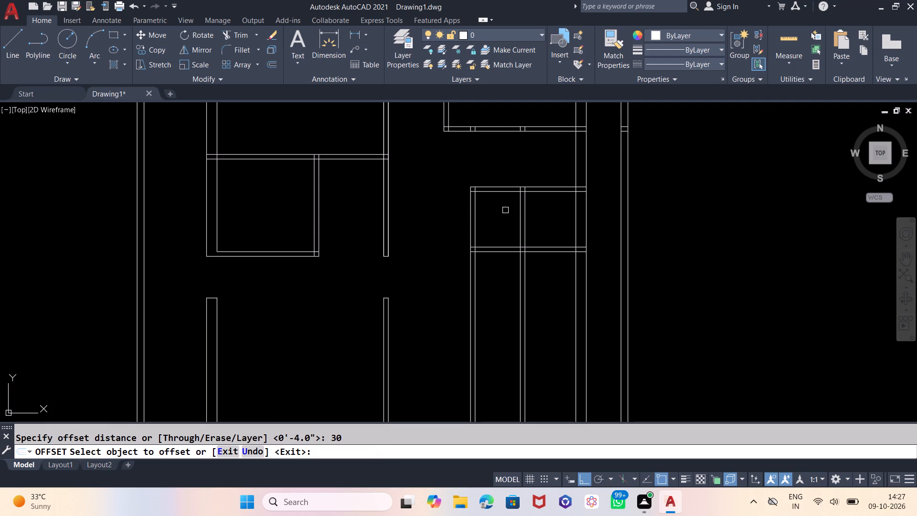
{"action": "left_click", "coordinate": [512, 192]}
{"action": "left_click", "coordinate": [512, 214]}
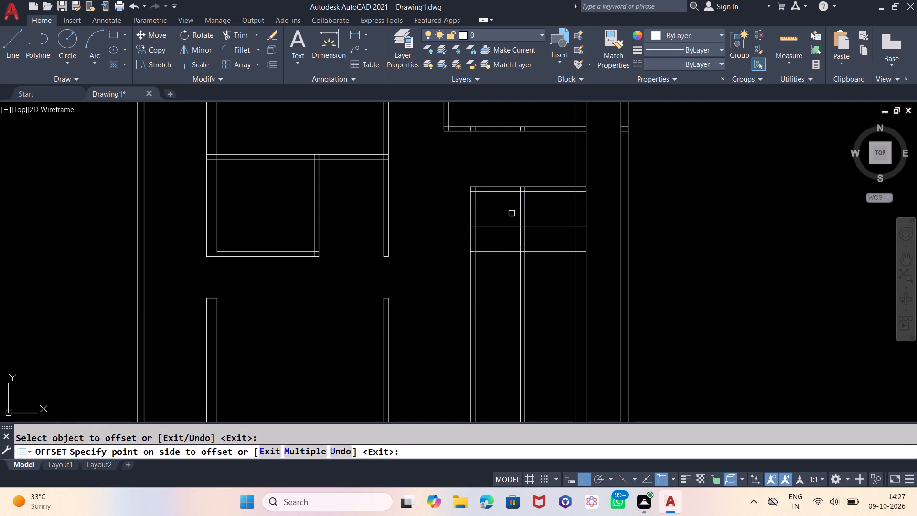
{"action": "key", "text": "Escape"}
Trim the 30" offset line left of the vertical partition and the partition's two lines above it, including inside the upper partition.
{"action": "key", "text": "t"}
{"action": "key", "text": "r"}
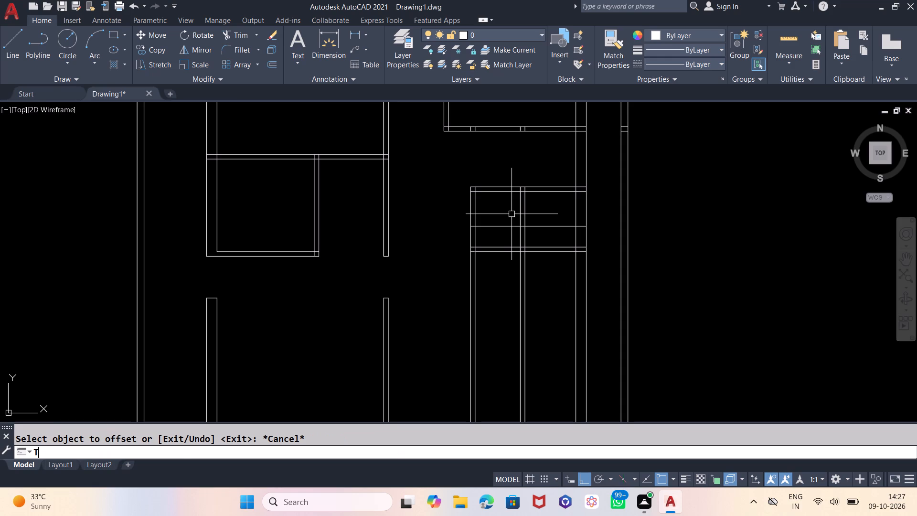
{"action": "key", "text": "Return"}
{"action": "key", "text": "Return"}
{"action": "left_click", "coordinate": [507, 206]}
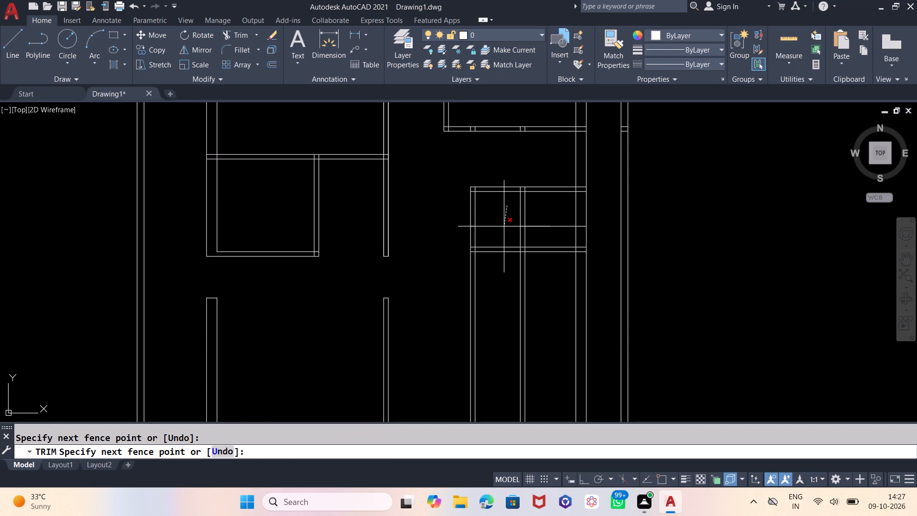
{"action": "left_click", "coordinate": [504, 233]}
{"action": "left_click", "coordinate": [509, 211]}
{"action": "left_click", "coordinate": [536, 205]}
{"action": "scroll", "coordinate": [520, 192], "scroll_direction": "up", "scroll_amount": 3}
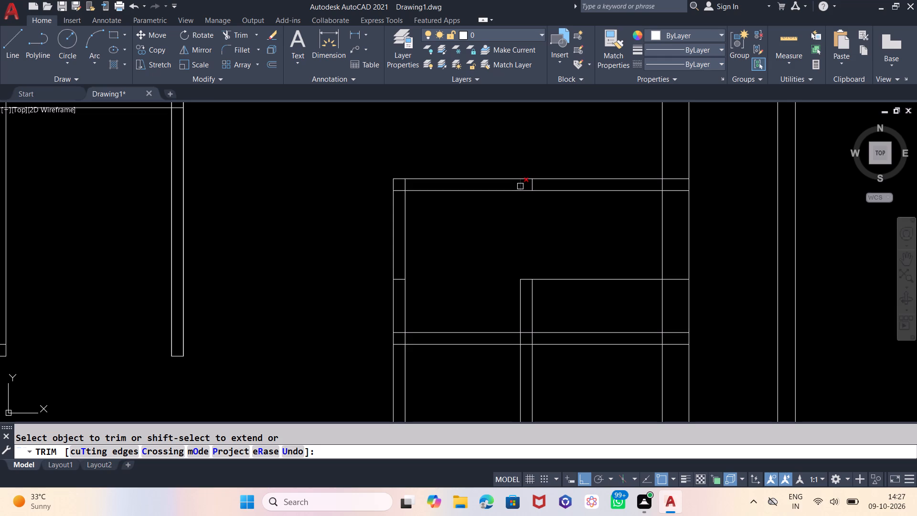
{"action": "left_click", "coordinate": [520, 186]}
{"action": "left_click", "coordinate": [532, 184]}
Check the vertical spacing between the horizontal lines of the small room below the passage using the Dimension tool.
{"action": "scroll", "coordinate": [460, 216], "scroll_direction": "down", "scroll_amount": 2}
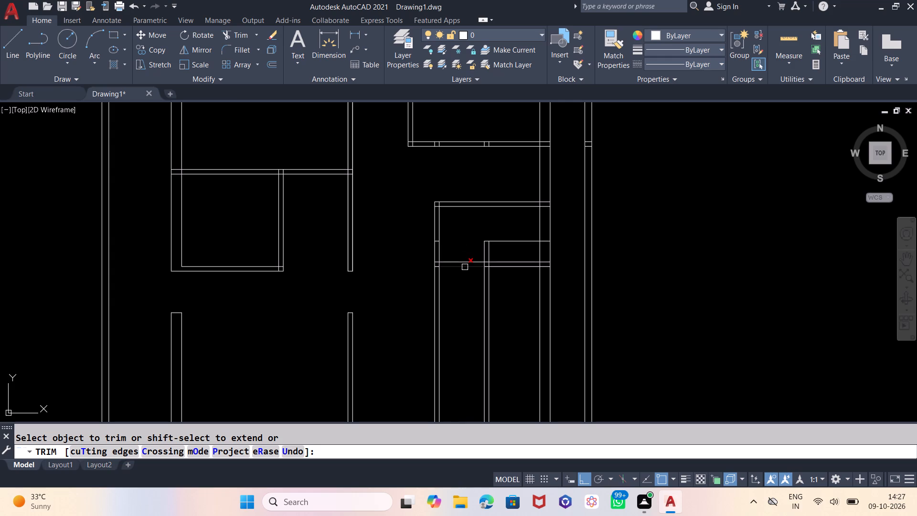
{"action": "scroll", "coordinate": [468, 265], "scroll_direction": "down", "scroll_amount": 2}
{"action": "scroll", "coordinate": [468, 265], "scroll_direction": "up", "scroll_amount": 2}
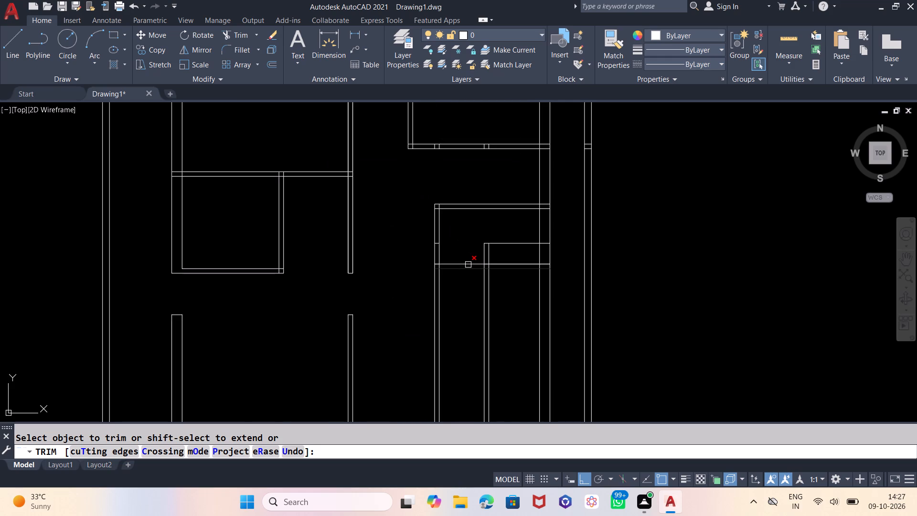
{"action": "scroll", "coordinate": [468, 265], "scroll_direction": "down", "scroll_amount": 1}
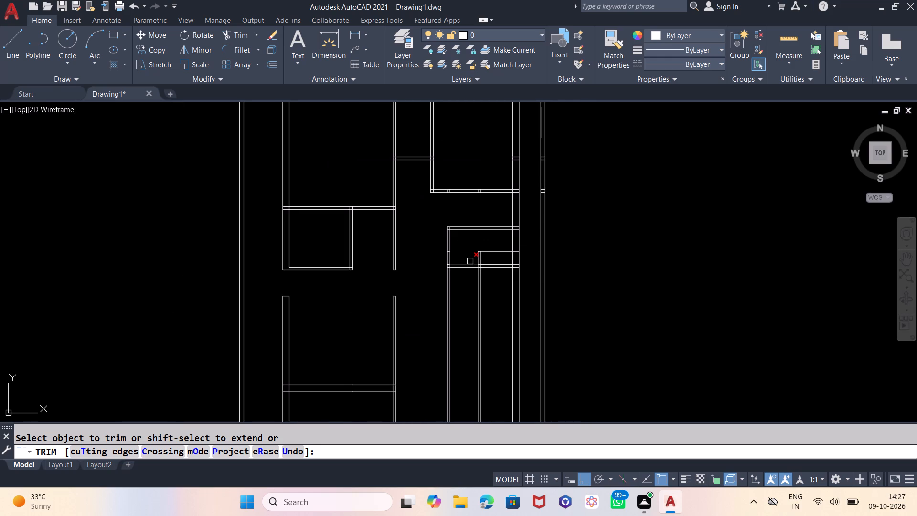
{"action": "scroll", "coordinate": [490, 254], "scroll_direction": "down", "scroll_amount": 1}
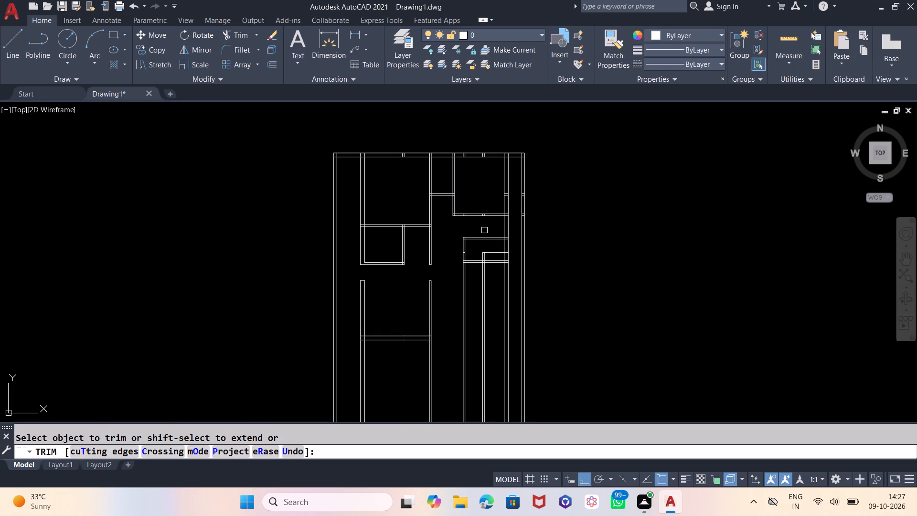
{"action": "scroll", "coordinate": [484, 230], "scroll_direction": "up", "scroll_amount": 2}
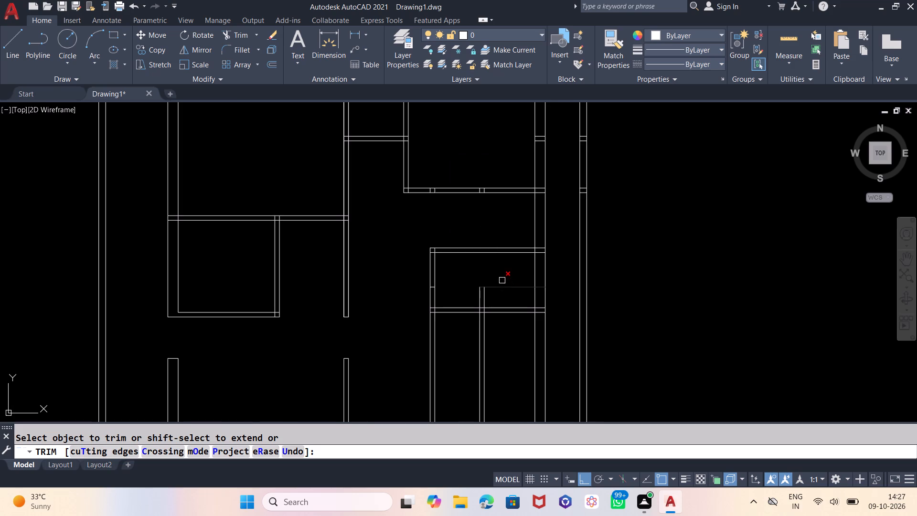
{"action": "left_click", "coordinate": [339, 51]}
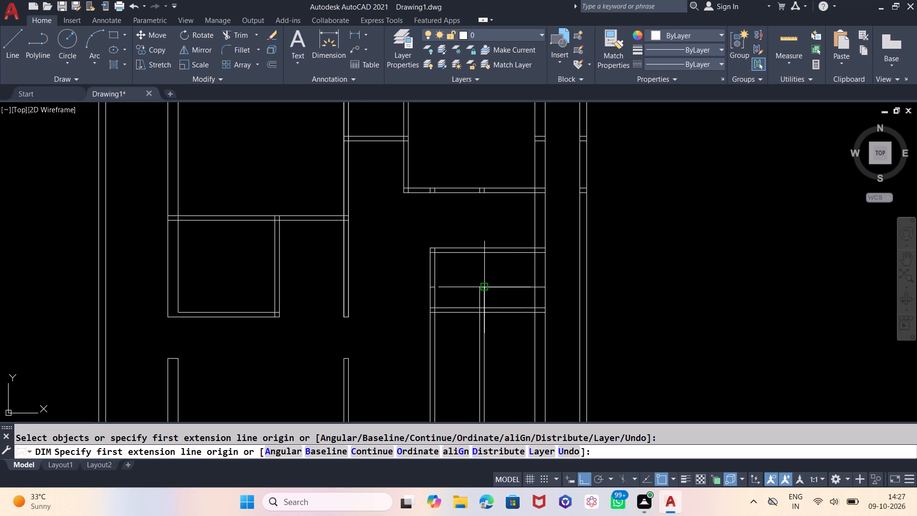
{"action": "left_click", "coordinate": [485, 285]}
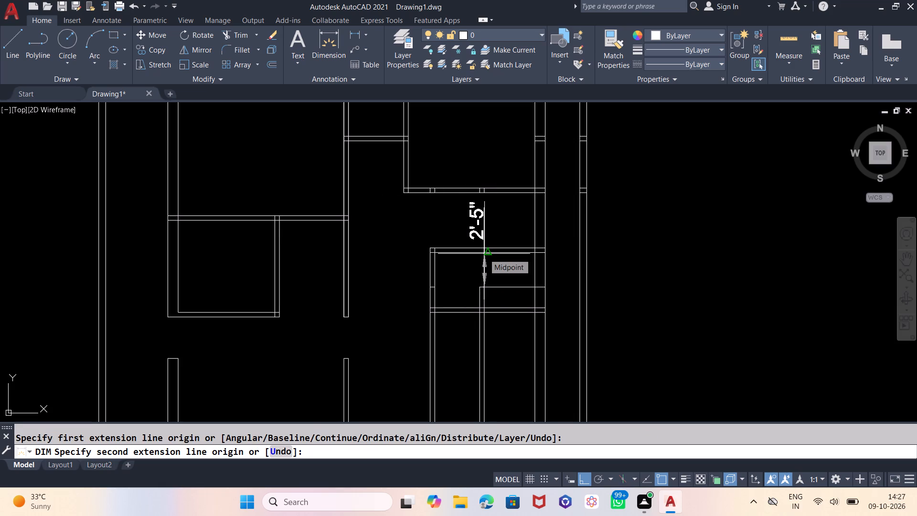
{"action": "key", "text": "Escape"}
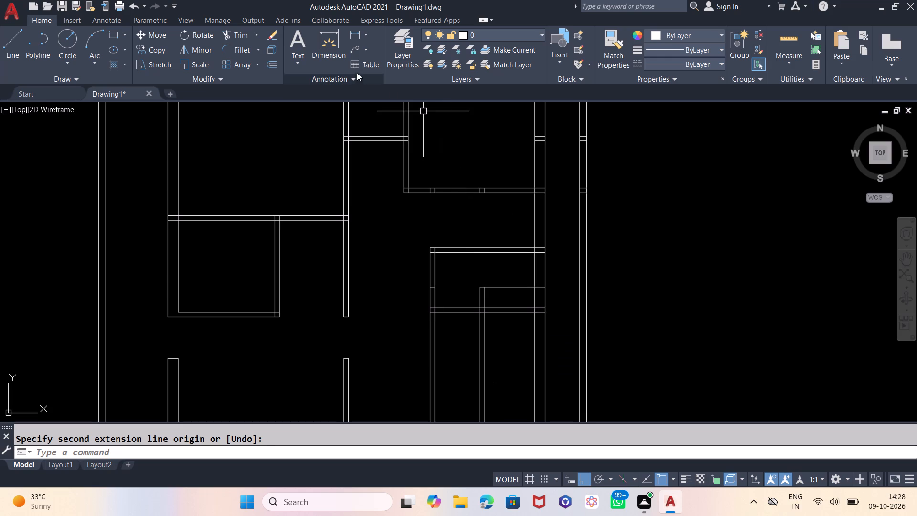
{"action": "left_click", "coordinate": [340, 49]}
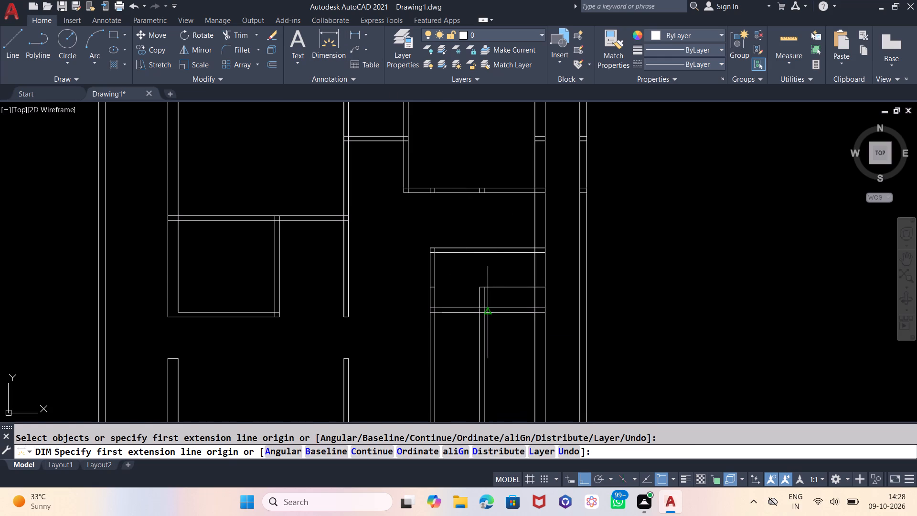
{"action": "left_click", "coordinate": [485, 309]}
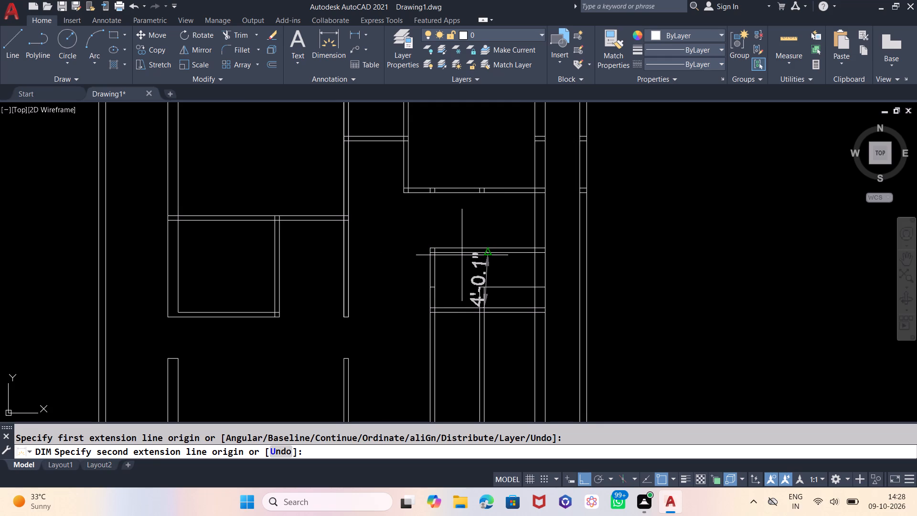
{"action": "key", "text": "Escape"}
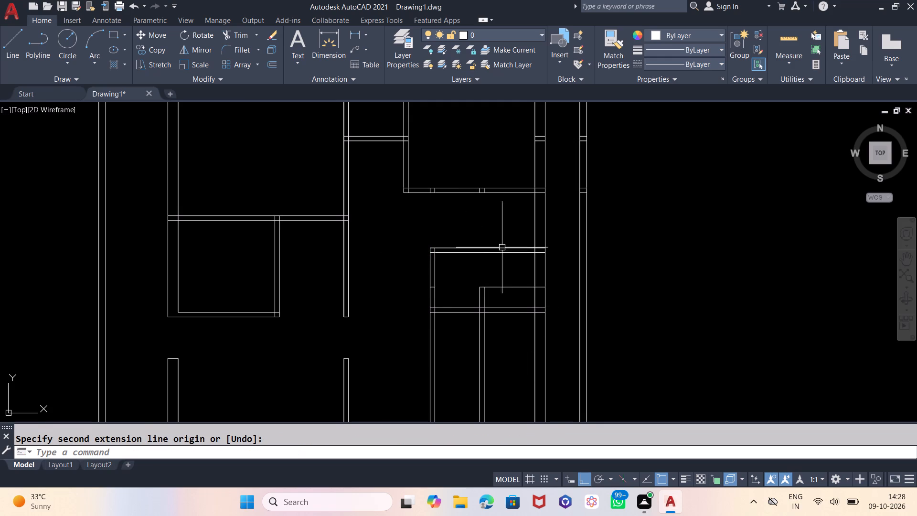
{"action": "left_click", "coordinate": [332, 41]}
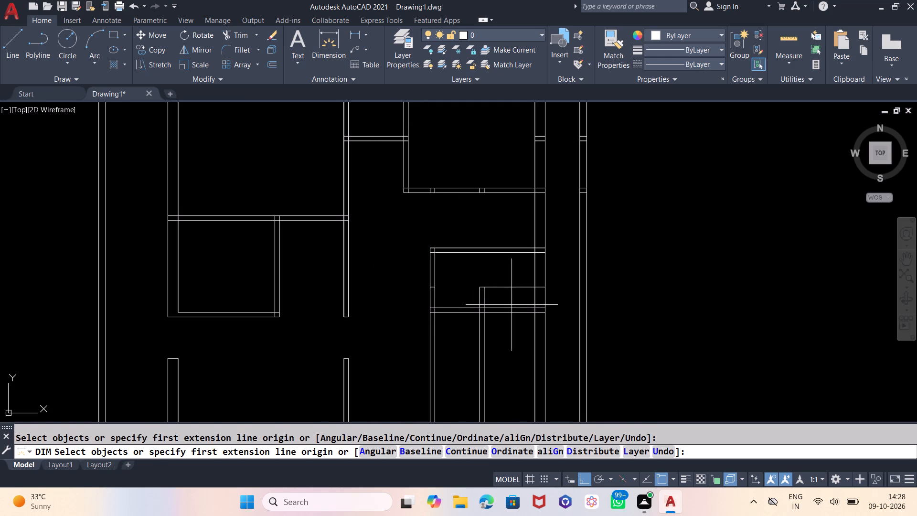
{"action": "left_click", "coordinate": [533, 308]}
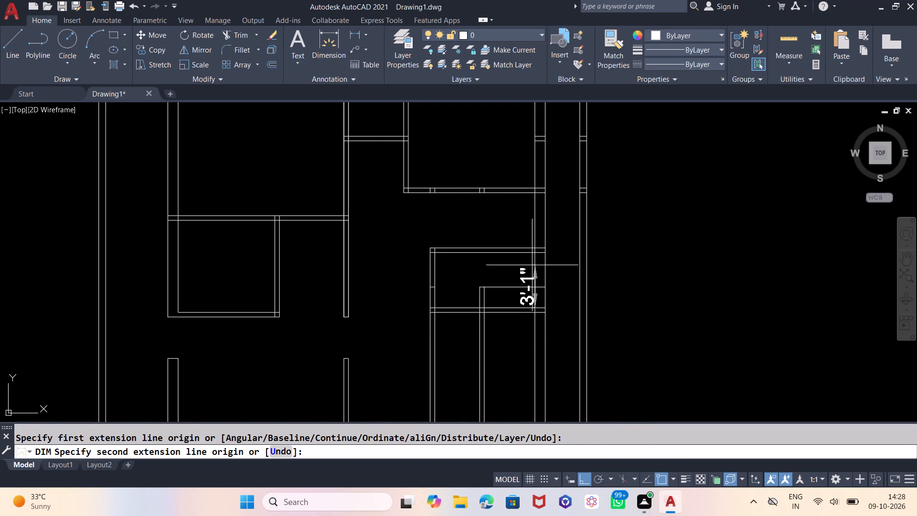
{"action": "key", "text": "Escape"}
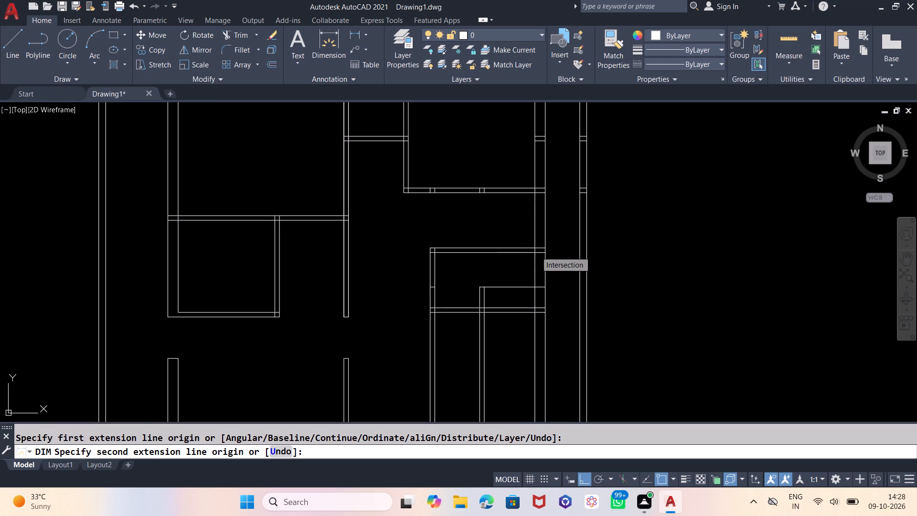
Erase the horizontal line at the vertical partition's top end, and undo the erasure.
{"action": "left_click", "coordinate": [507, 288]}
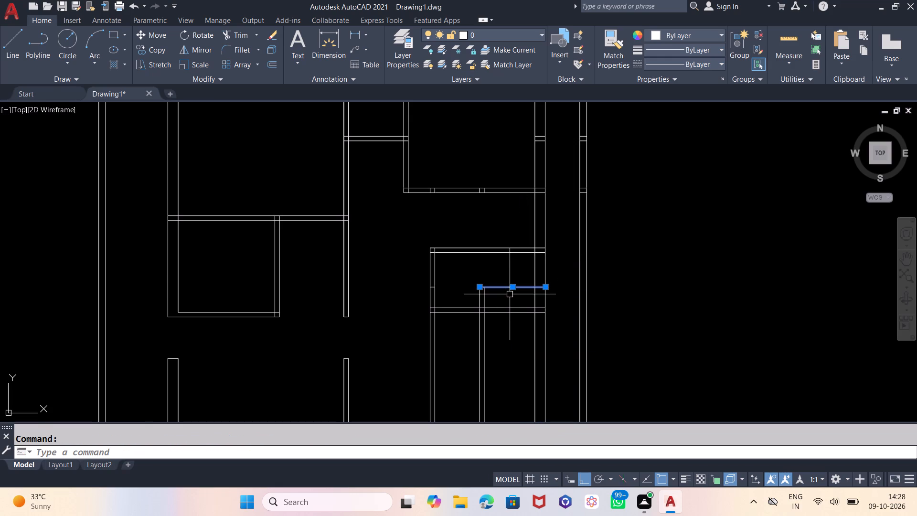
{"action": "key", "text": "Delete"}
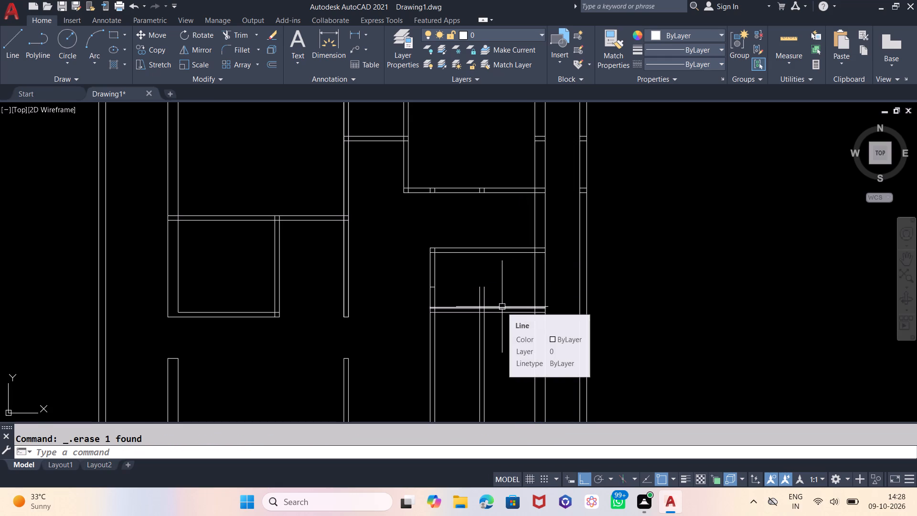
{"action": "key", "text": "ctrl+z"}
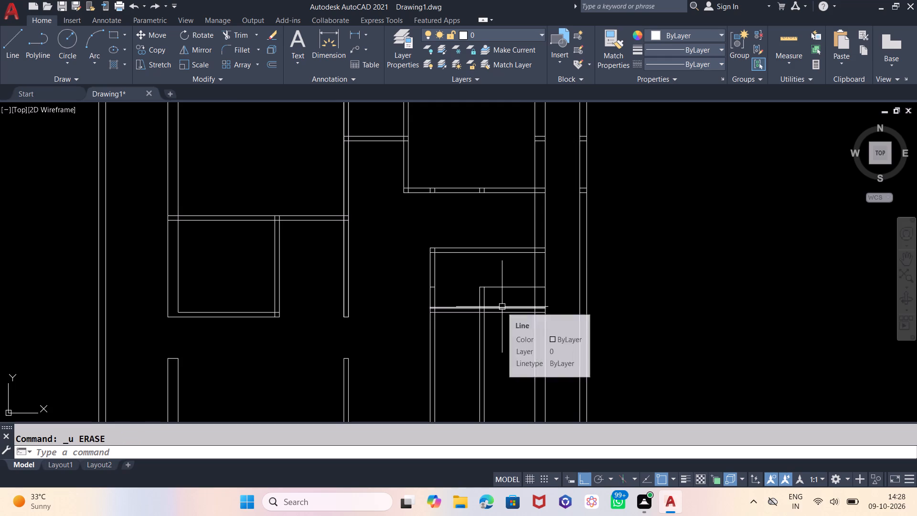
Trim the horizontal line between the vertical partition's top end and the inner right wall.
{"action": "type", "text": "TR"}
{"action": "key", "text": "Return"}
{"action": "left_click", "coordinate": [506, 296]}
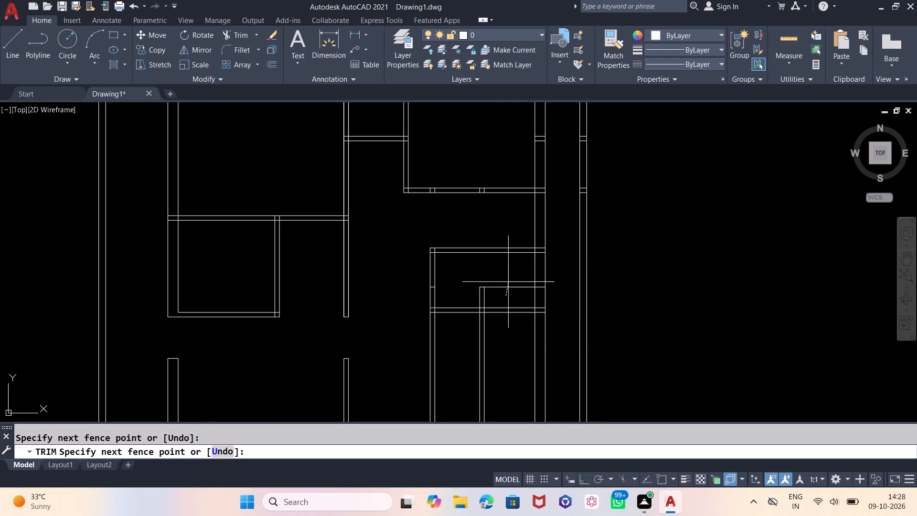
{"action": "left_click", "coordinate": [510, 277]}
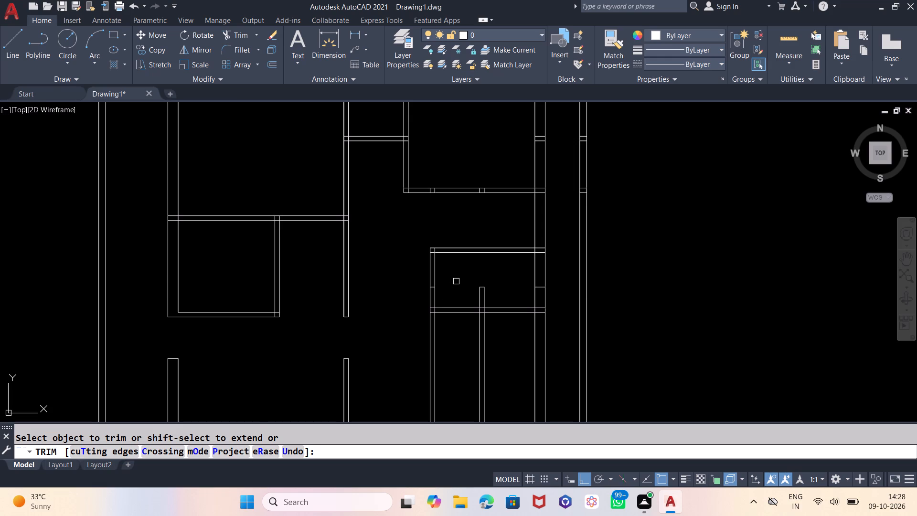
{"action": "key", "text": "Escape"}
Offset the lower line of the small room's bottom partition 7'6" downward.
{"action": "key", "text": "o"}
{"action": "key", "text": "Return"}
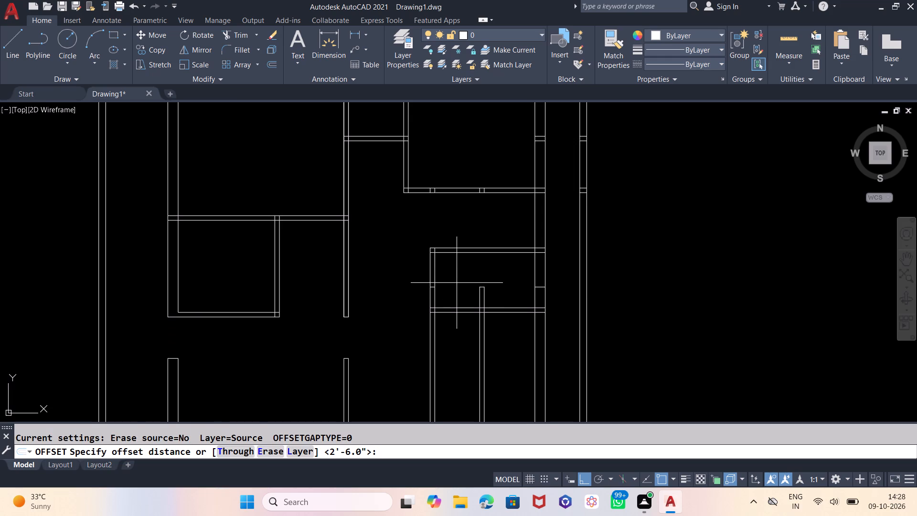
{"action": "key", "text": "7"}
{"action": "key", "text": "apostrophe"}
{"action": "key", "text": "6"}
{"action": "key", "text": "shift+quotedbl"}
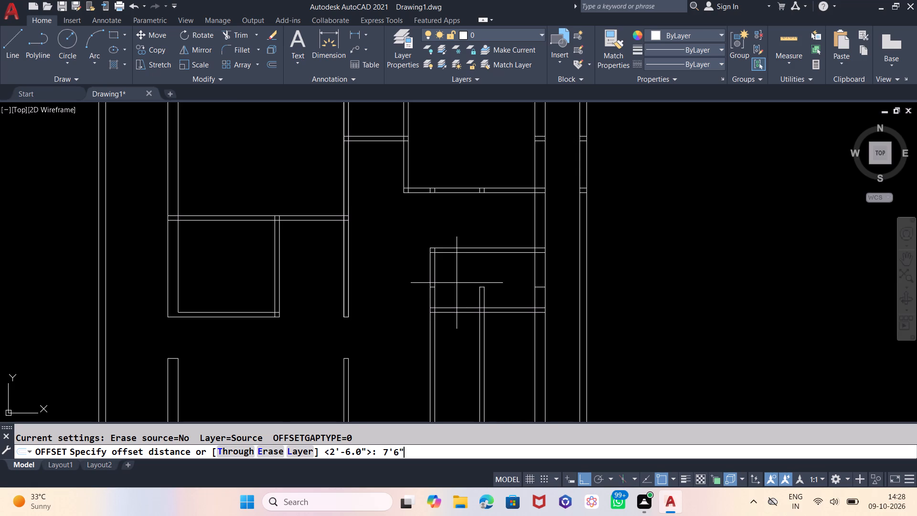
{"action": "key", "text": "Return"}
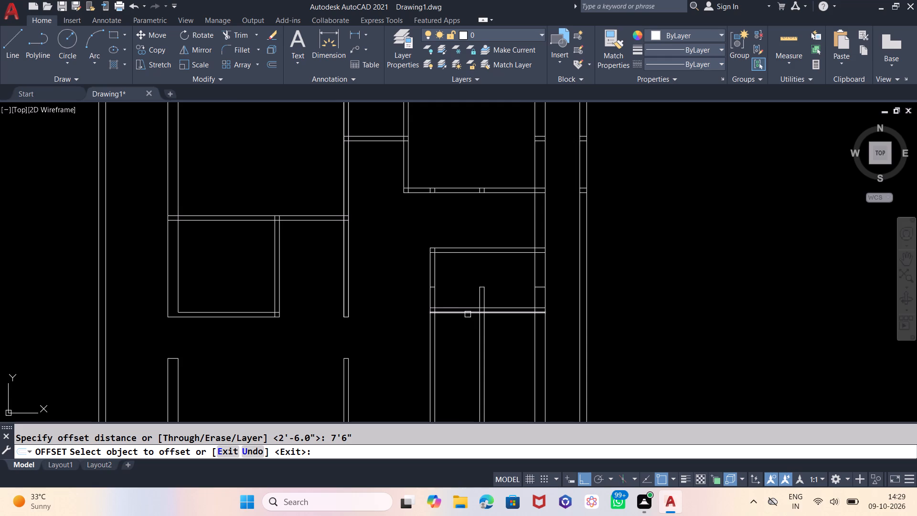
{"action": "left_click", "coordinate": [468, 314]}
{"action": "left_click", "coordinate": [459, 361]}
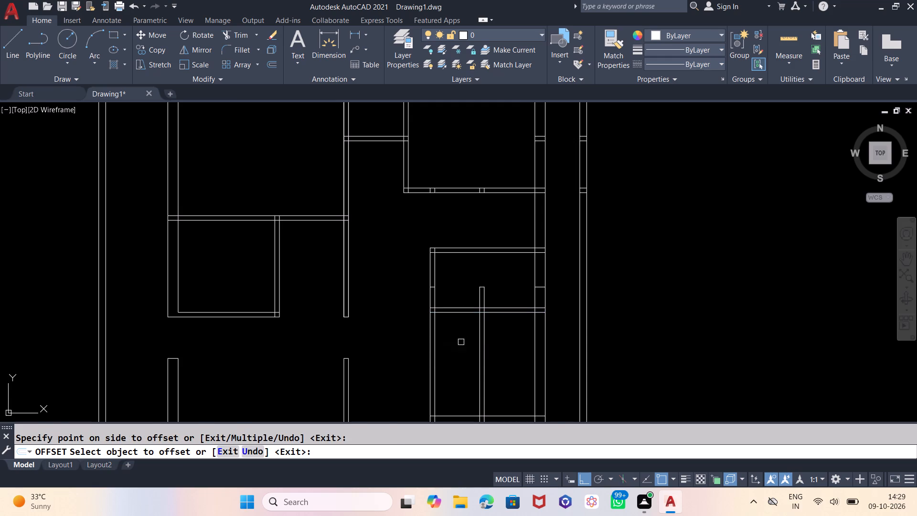
{"action": "scroll", "coordinate": [466, 311], "scroll_direction": "down", "scroll_amount": 1}
{"action": "scroll", "coordinate": [468, 336], "scroll_direction": "up", "scroll_amount": 1}
{"action": "scroll", "coordinate": [469, 267], "scroll_direction": "down", "scroll_amount": 2}
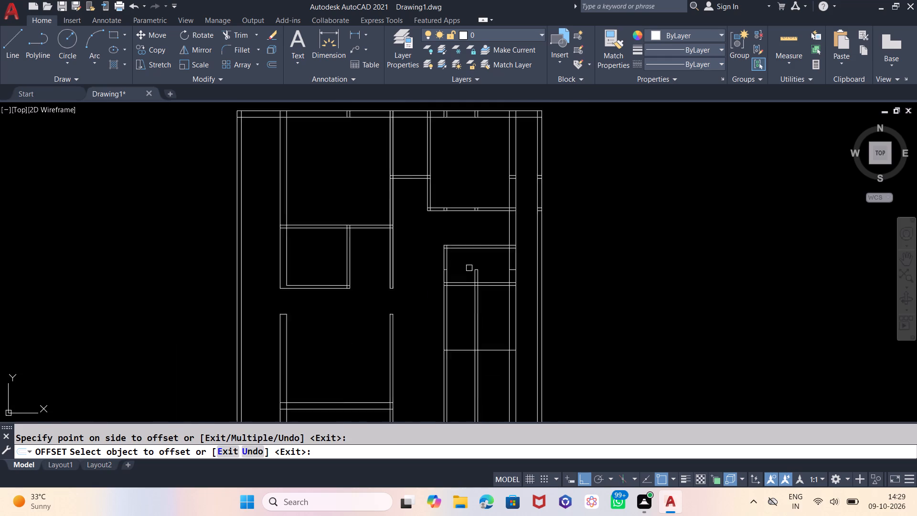
{"action": "key", "text": "Escape"}
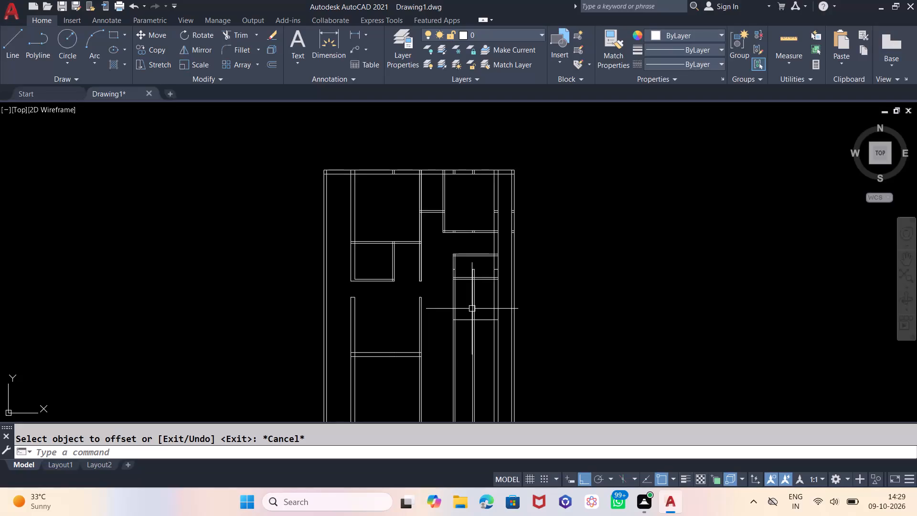
Offset the new horizontal line 4" downward to form another partition.
{"action": "scroll", "coordinate": [472, 309], "scroll_direction": "up", "scroll_amount": 1}
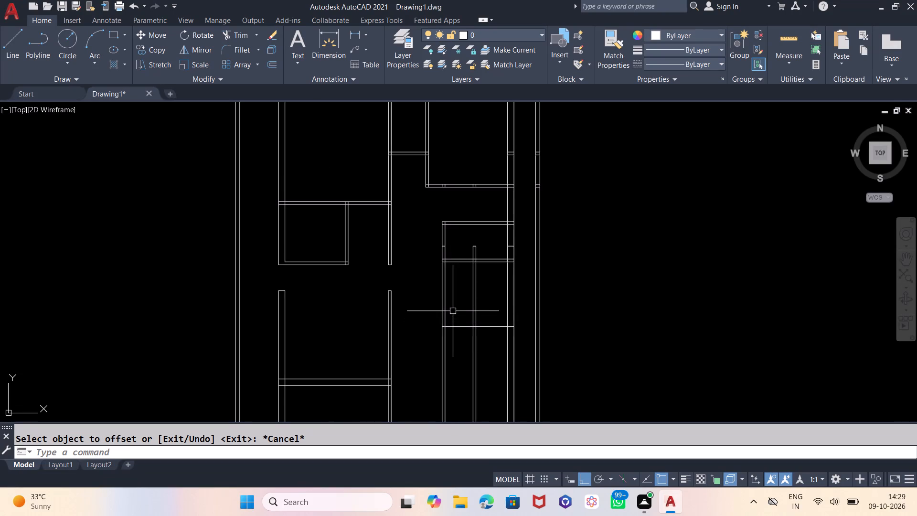
{"action": "key", "text": "o"}
{"action": "key", "text": "Return"}
{"action": "key", "text": "4"}
{"action": "key", "text": "Return"}
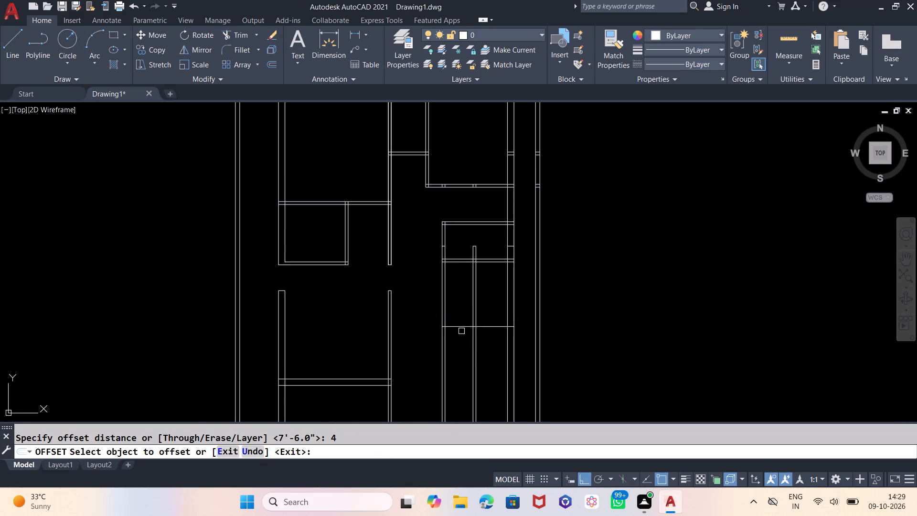
{"action": "left_click", "coordinate": [462, 325]}
{"action": "left_click", "coordinate": [463, 359]}
{"action": "key", "text": "Escape"}
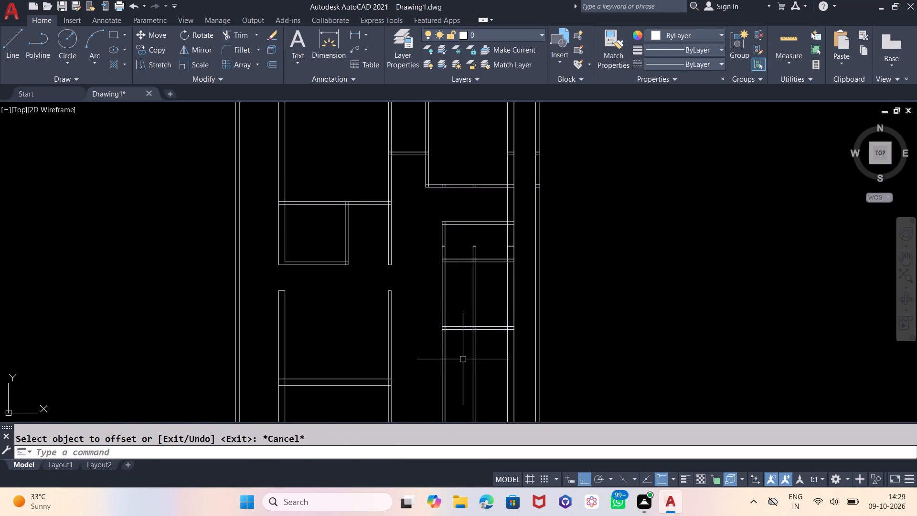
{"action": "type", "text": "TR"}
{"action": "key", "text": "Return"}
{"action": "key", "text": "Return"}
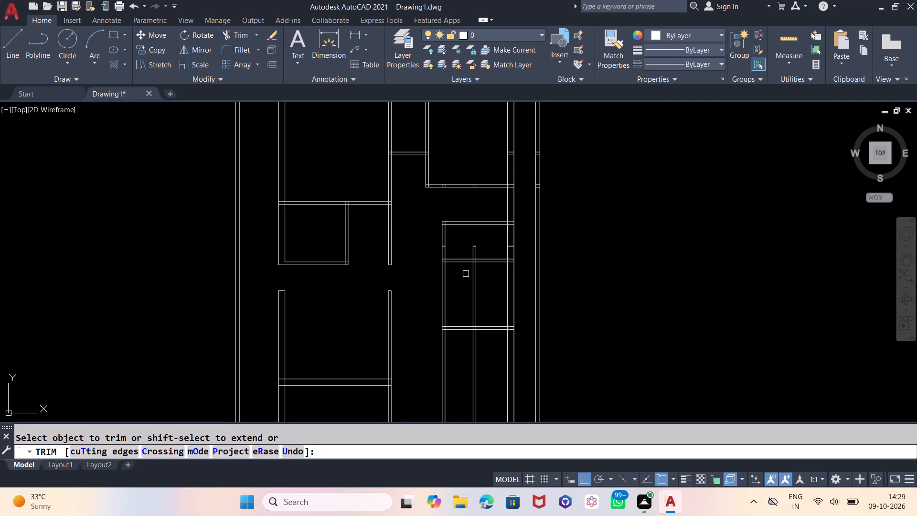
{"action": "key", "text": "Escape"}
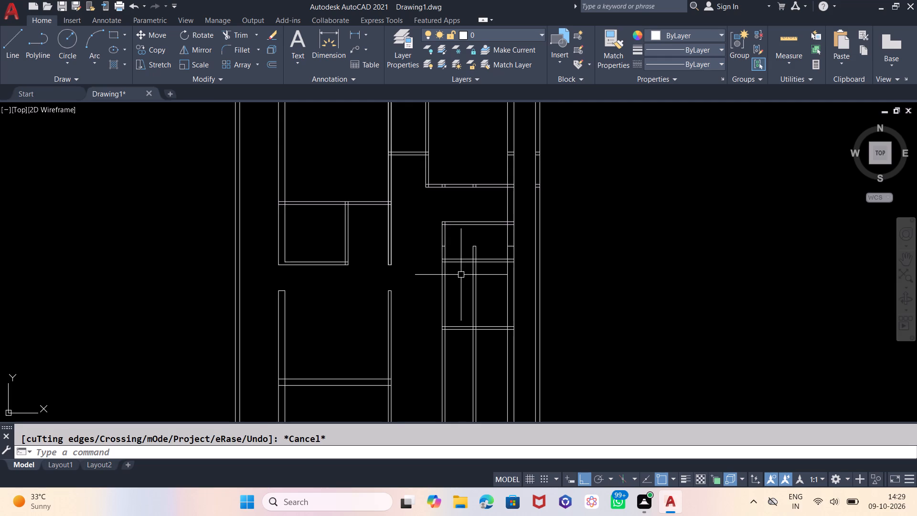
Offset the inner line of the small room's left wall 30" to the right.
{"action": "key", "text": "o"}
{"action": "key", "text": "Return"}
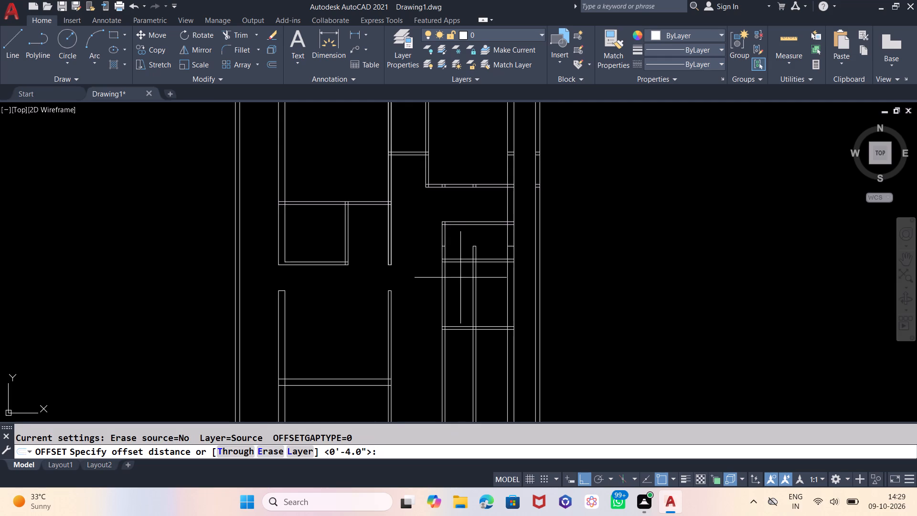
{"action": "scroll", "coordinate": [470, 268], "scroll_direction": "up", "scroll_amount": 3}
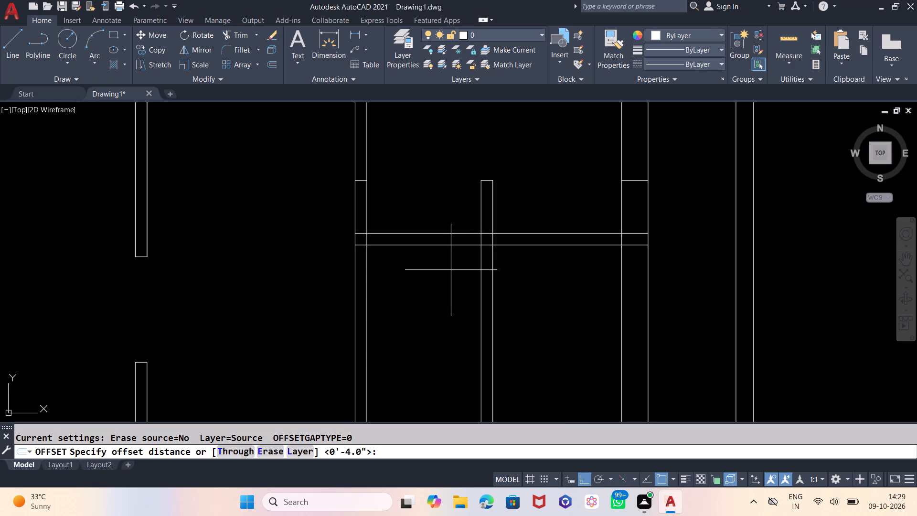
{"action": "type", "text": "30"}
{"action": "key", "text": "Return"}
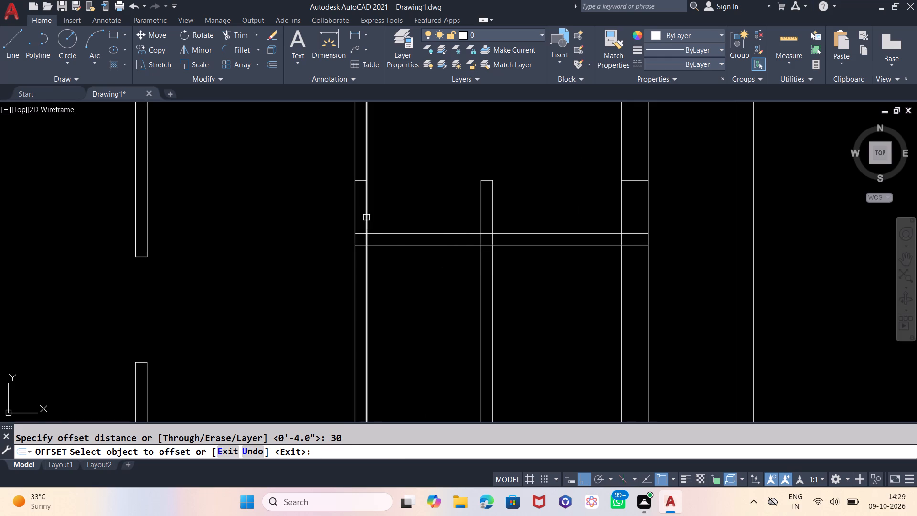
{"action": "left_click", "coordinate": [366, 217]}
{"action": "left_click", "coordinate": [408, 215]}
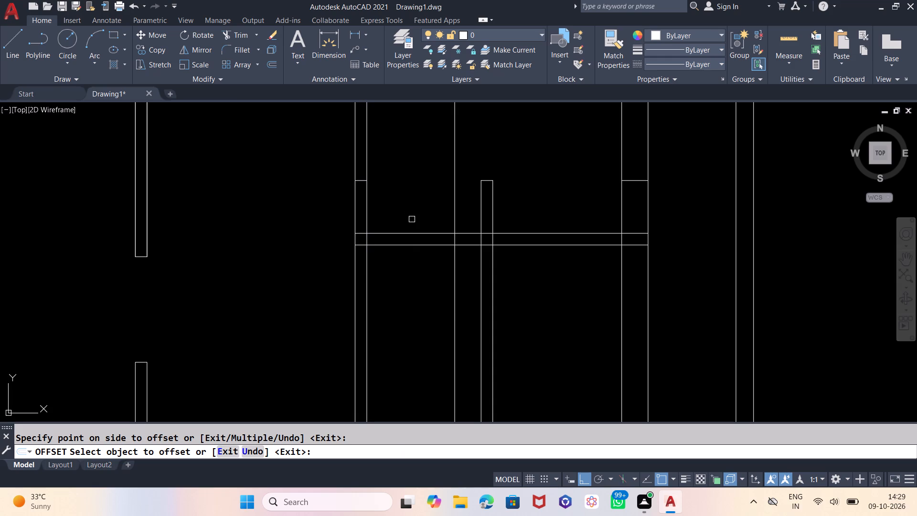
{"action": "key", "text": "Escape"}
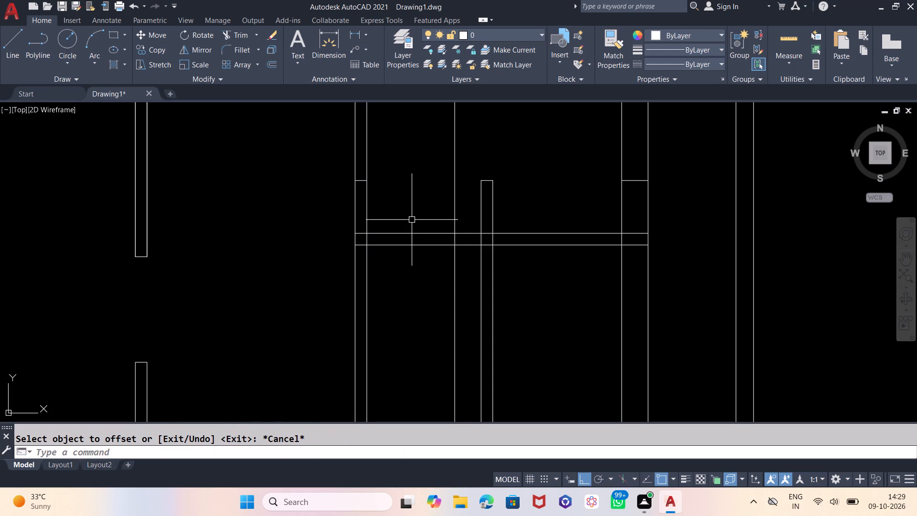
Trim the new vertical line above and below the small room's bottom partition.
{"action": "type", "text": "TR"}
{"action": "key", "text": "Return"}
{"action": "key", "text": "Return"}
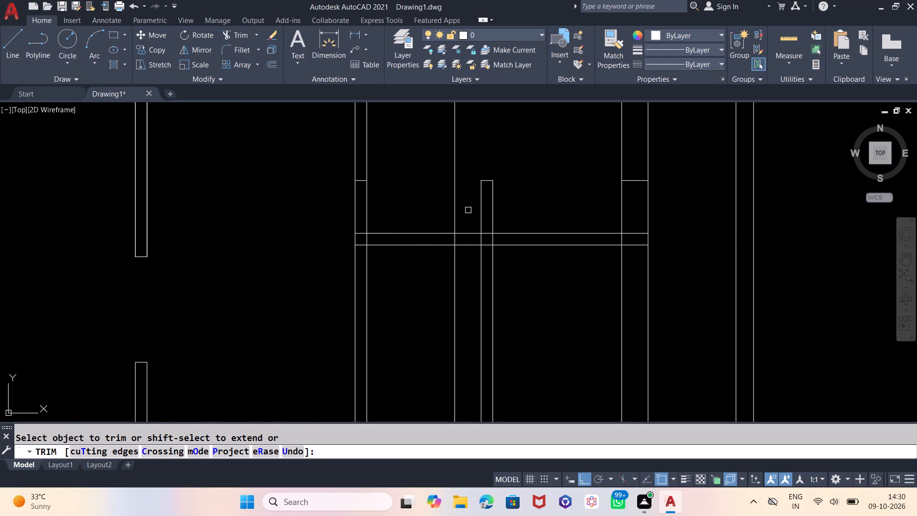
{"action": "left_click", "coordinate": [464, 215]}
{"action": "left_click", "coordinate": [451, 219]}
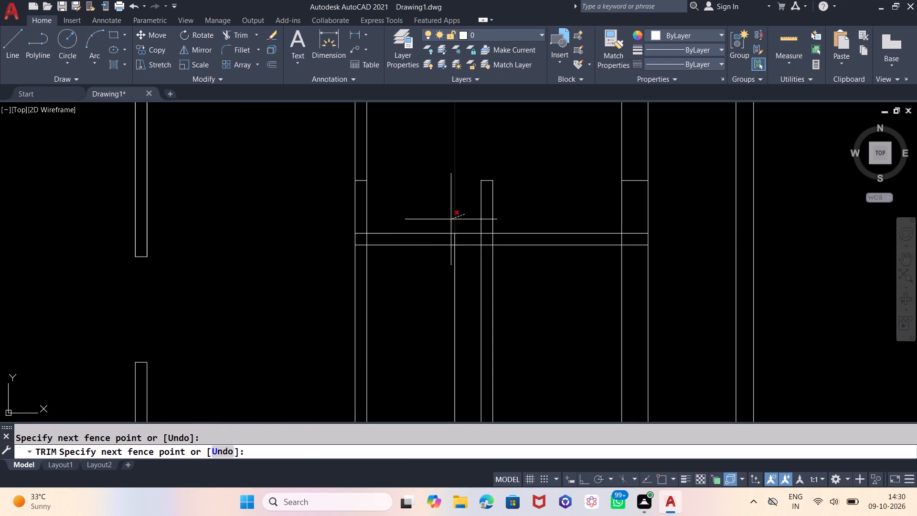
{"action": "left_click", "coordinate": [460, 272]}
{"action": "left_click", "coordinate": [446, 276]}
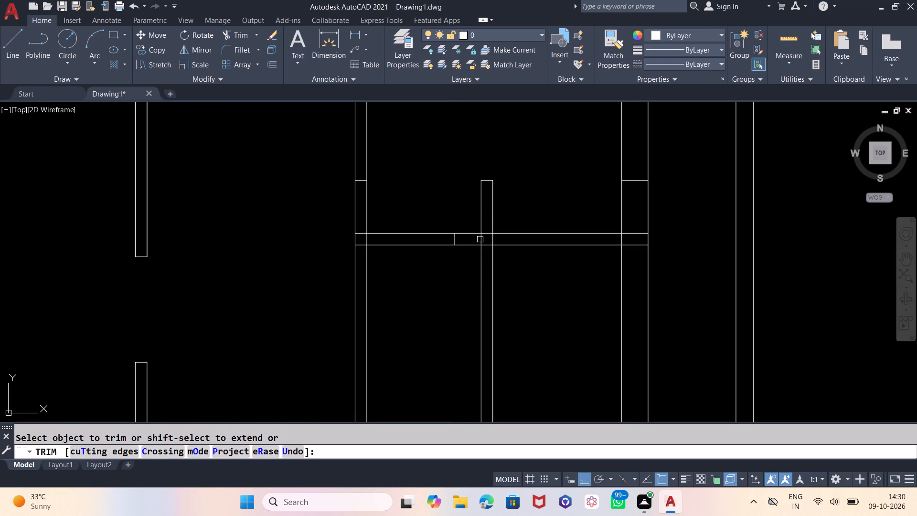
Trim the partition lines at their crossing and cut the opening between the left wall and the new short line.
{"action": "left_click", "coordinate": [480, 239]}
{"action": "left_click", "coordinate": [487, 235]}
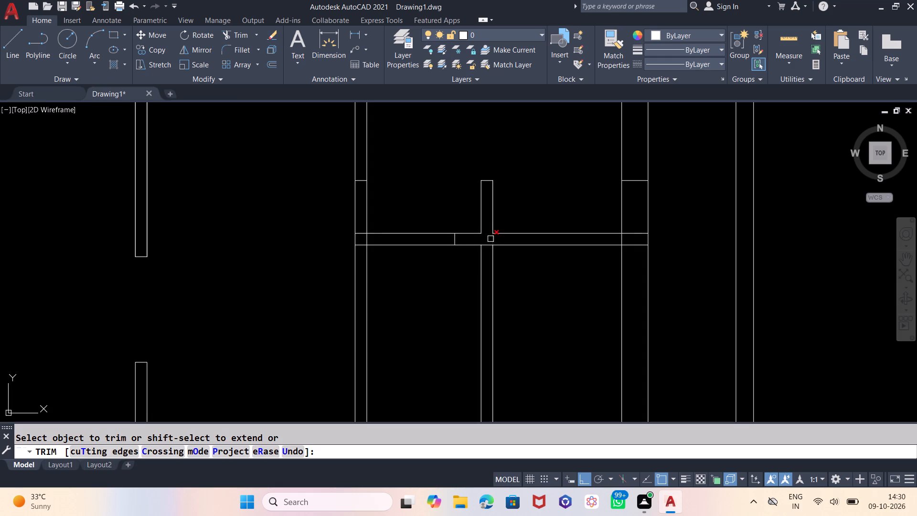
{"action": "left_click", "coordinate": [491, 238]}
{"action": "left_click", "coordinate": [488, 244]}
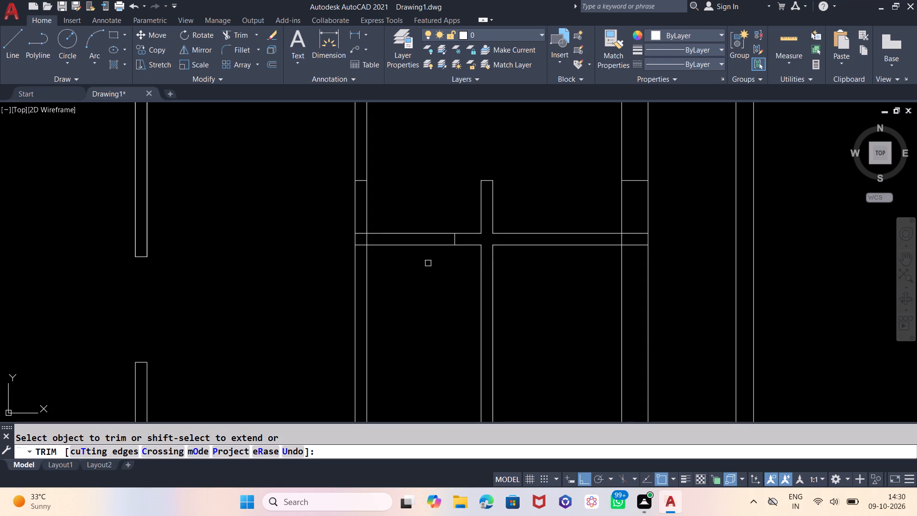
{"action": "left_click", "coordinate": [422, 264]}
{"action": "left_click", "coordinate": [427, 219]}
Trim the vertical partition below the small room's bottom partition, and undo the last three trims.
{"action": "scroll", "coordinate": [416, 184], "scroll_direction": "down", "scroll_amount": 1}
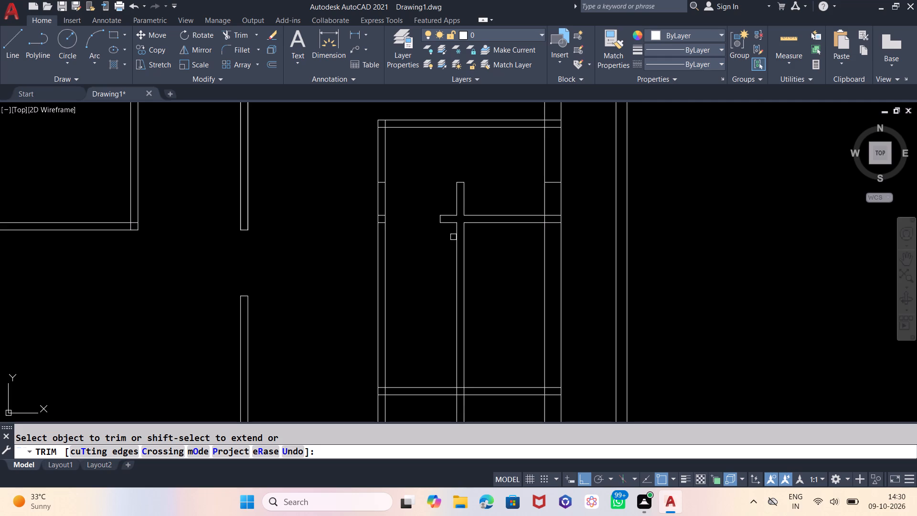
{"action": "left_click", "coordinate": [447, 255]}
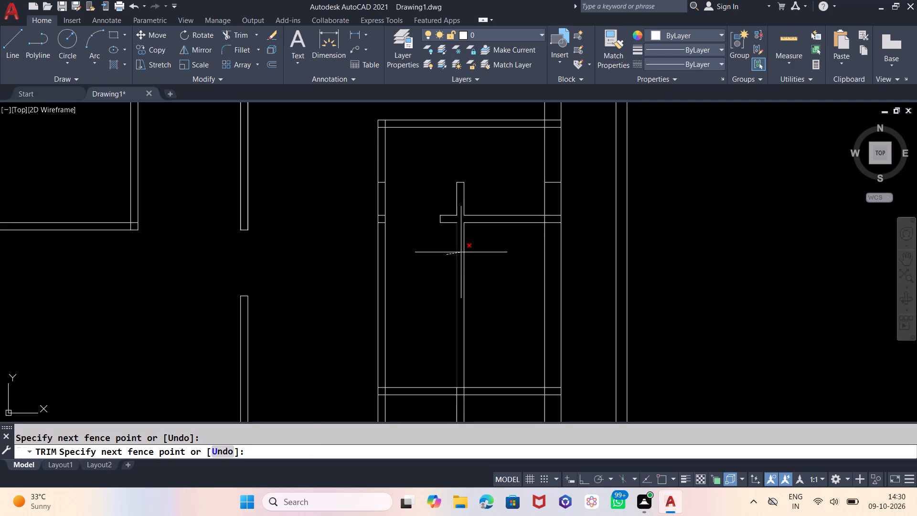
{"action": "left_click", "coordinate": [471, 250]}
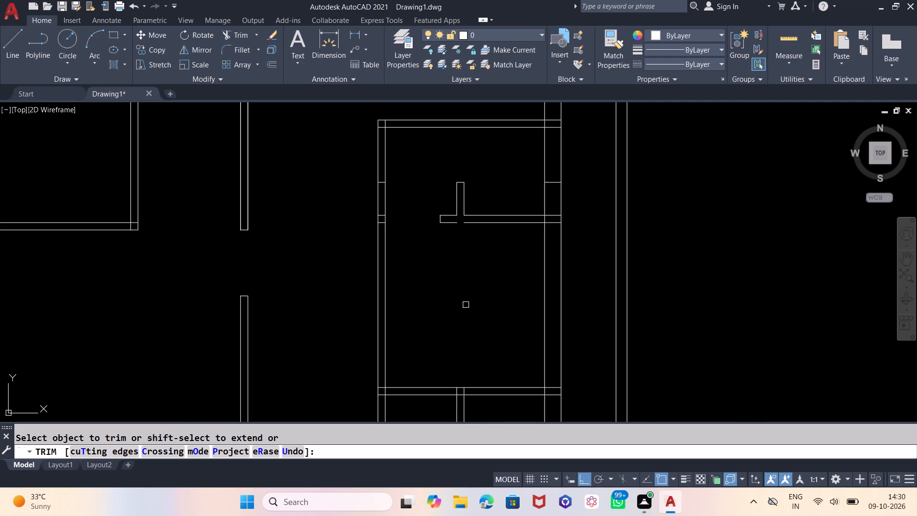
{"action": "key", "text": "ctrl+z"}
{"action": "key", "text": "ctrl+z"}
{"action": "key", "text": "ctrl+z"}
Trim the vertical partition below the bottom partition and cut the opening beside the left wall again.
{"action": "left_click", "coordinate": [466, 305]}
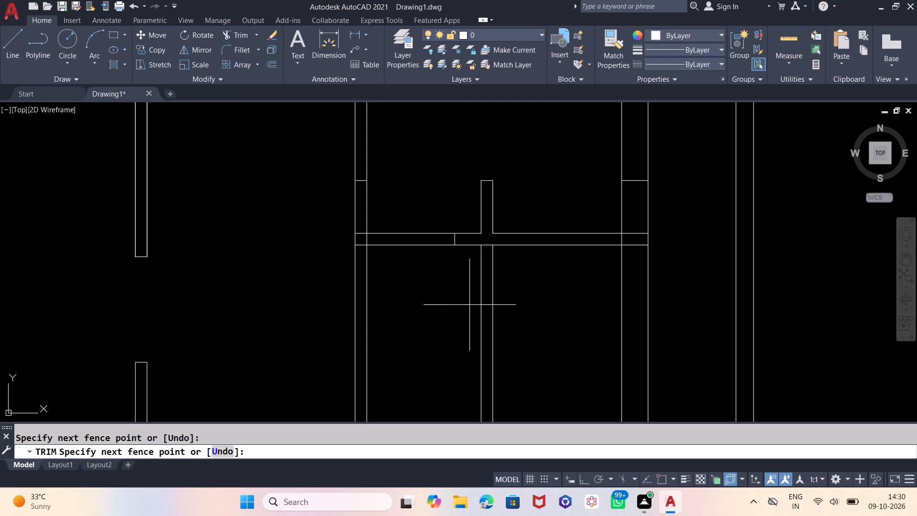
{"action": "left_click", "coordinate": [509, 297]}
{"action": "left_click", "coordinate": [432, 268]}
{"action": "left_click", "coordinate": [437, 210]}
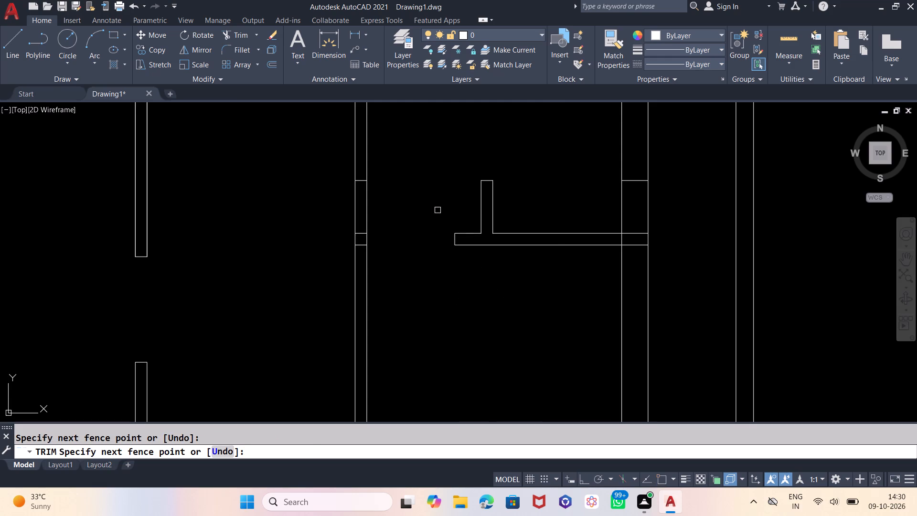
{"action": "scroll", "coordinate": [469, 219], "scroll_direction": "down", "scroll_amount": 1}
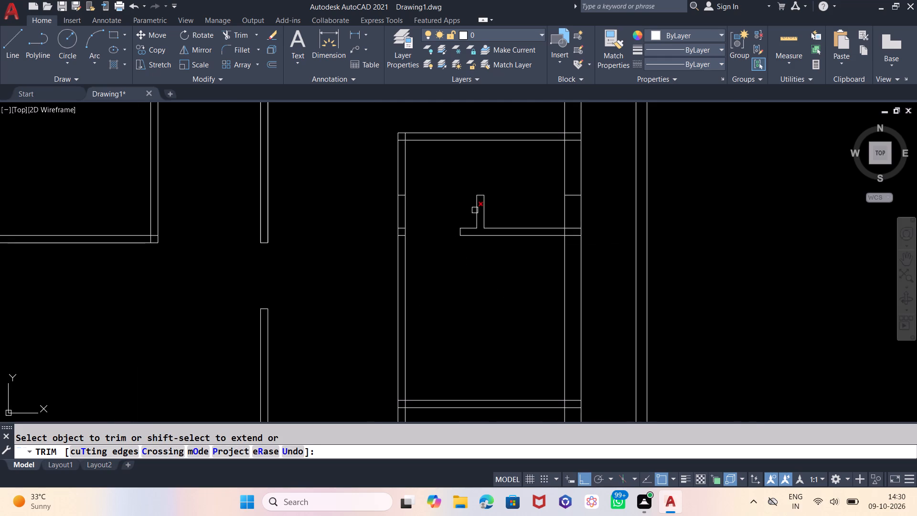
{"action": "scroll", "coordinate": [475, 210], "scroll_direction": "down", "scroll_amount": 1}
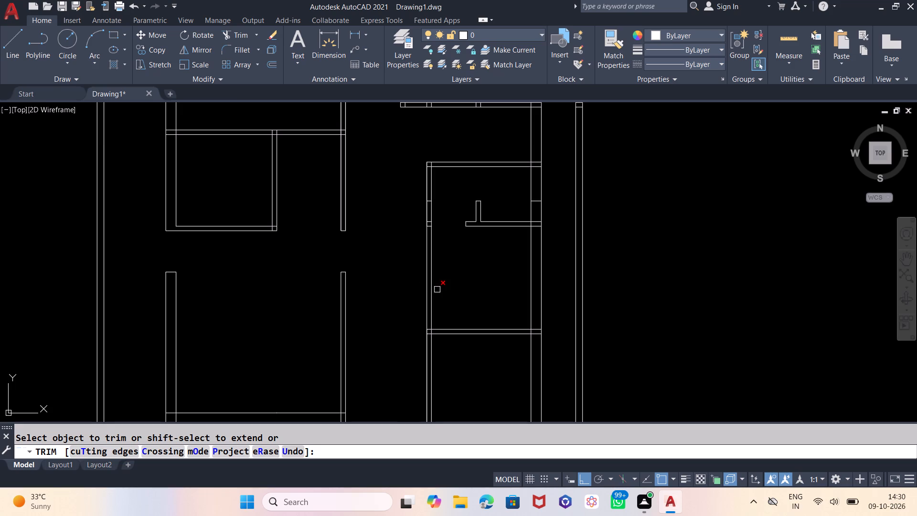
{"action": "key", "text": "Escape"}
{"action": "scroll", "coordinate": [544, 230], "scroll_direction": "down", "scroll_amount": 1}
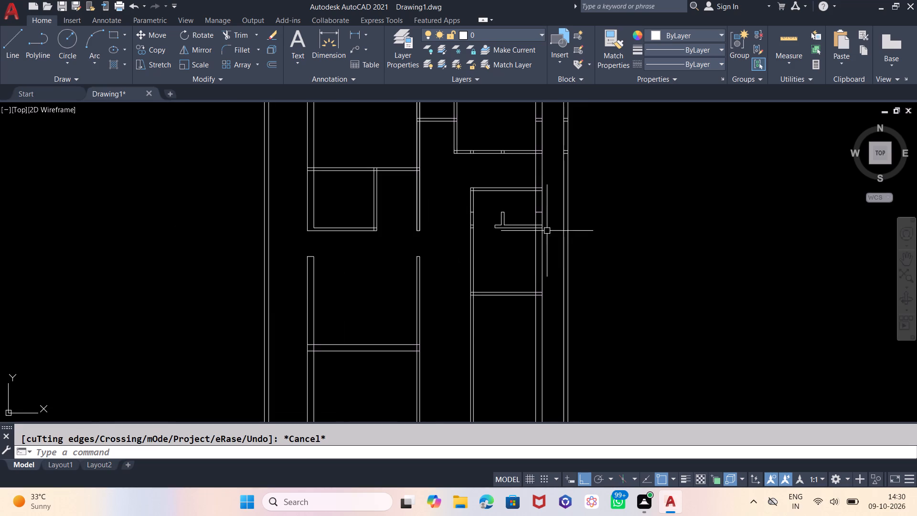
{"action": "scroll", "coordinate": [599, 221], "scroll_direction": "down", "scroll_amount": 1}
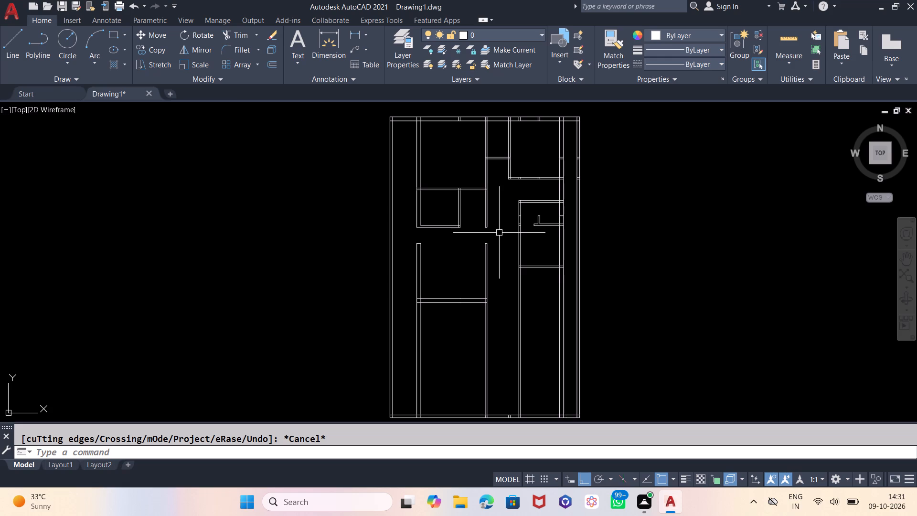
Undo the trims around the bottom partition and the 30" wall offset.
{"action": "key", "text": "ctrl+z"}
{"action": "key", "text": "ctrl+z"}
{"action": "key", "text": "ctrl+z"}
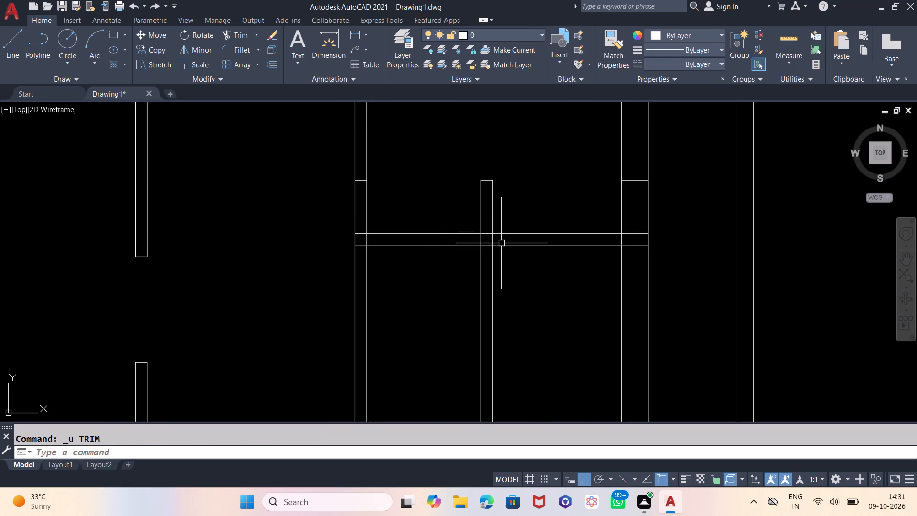
Undo the 4" and 7'6" offsets that formed the lower horizontal partition.
{"action": "key", "text": "ctrl+z"}
{"action": "key", "text": "ctrl+z"}
{"action": "scroll", "coordinate": [501, 243], "scroll_direction": "down", "scroll_amount": 1, "text": "ctrl"}
{"action": "scroll", "coordinate": [501, 243], "scroll_direction": "down", "scroll_amount": 2}
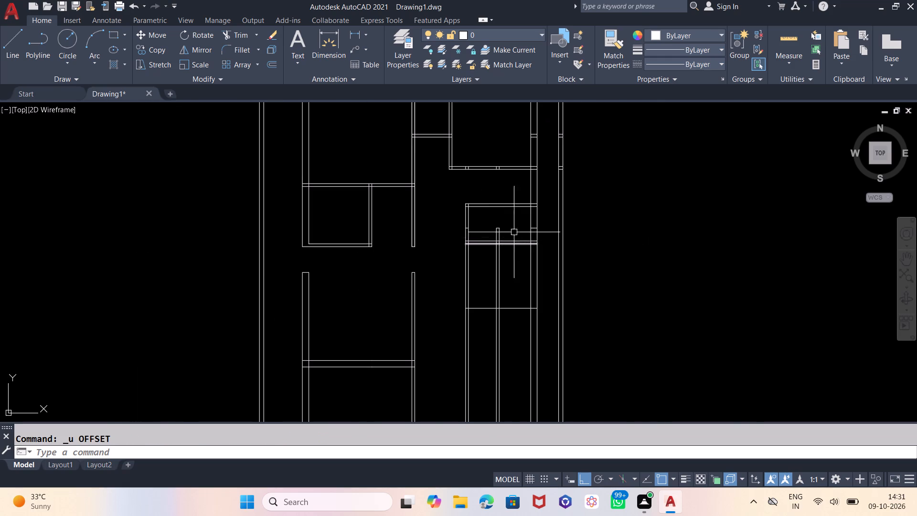
{"action": "key", "text": "ctrl+z"}
{"action": "key", "text": "ctrl+z"}
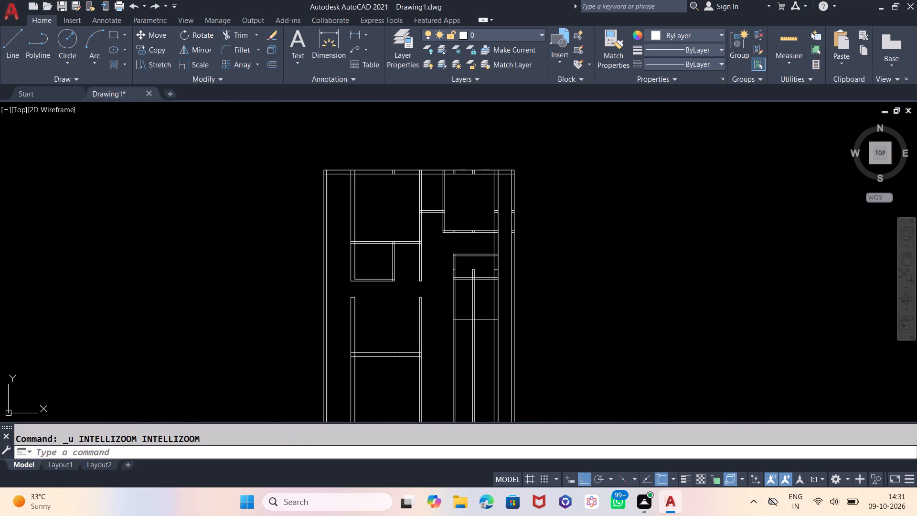
Offset the lower line of the small room's bottom partition 4' downward.
{"action": "scroll", "coordinate": [466, 277], "scroll_direction": "up", "scroll_amount": 2}
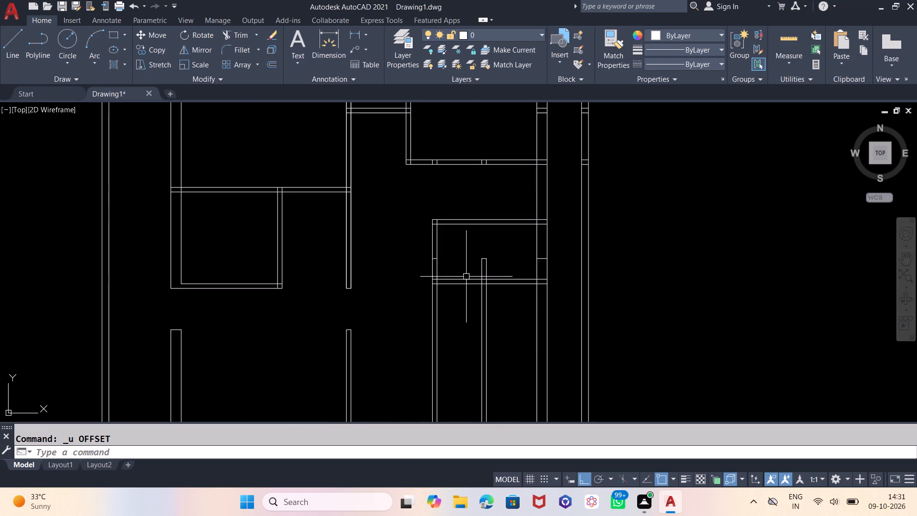
{"action": "key", "text": "o"}
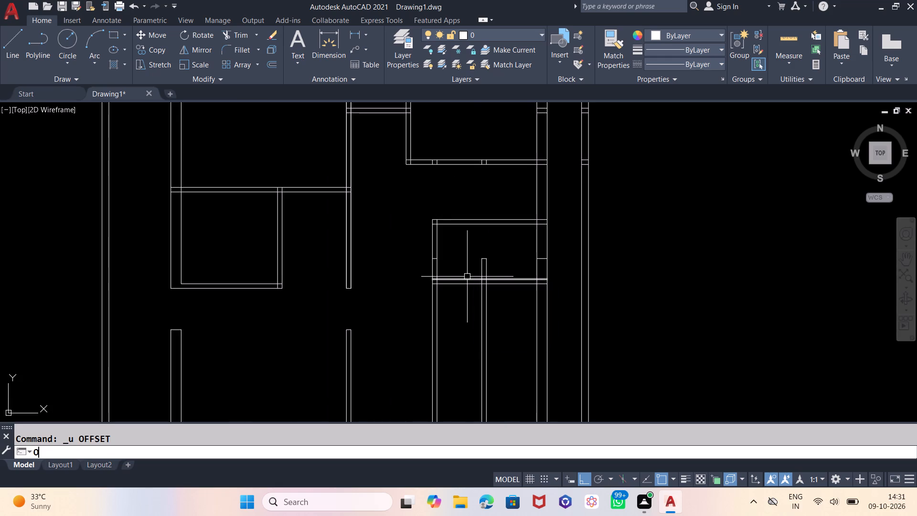
{"action": "key", "text": "Return"}
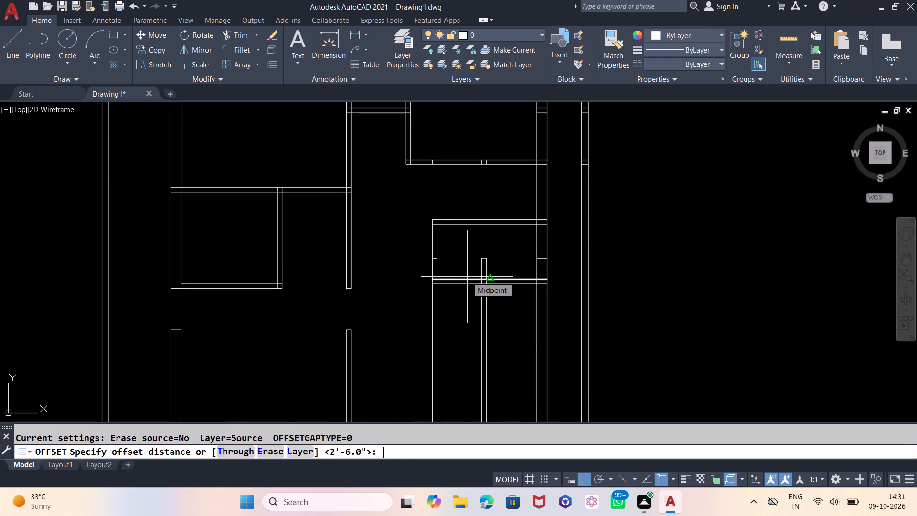
{"action": "type", "text": "4'"}
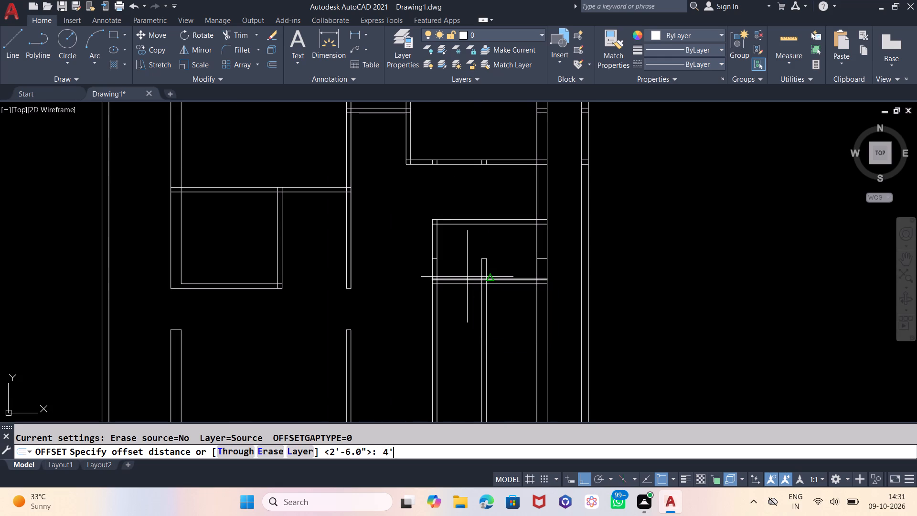
{"action": "key", "text": "Return"}
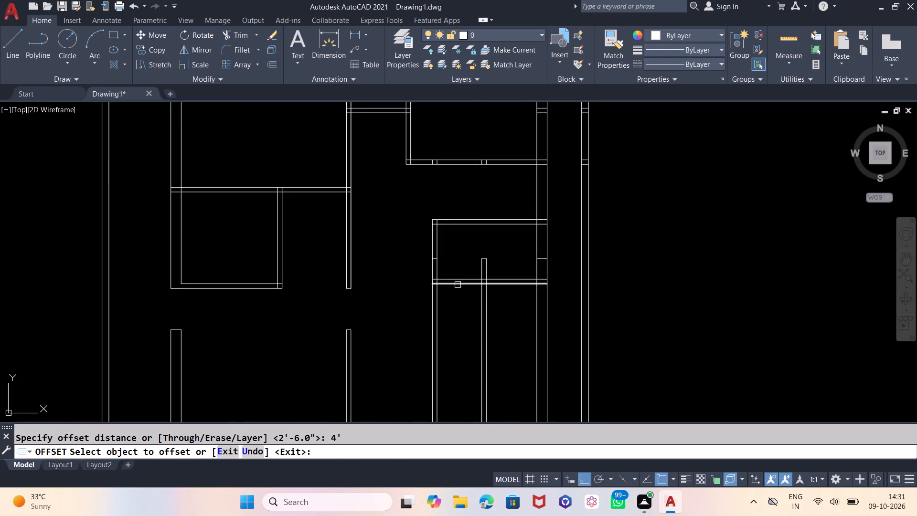
{"action": "left_click", "coordinate": [458, 285]}
{"action": "left_click", "coordinate": [462, 368]}
{"action": "scroll", "coordinate": [471, 258], "scroll_direction": "down", "scroll_amount": 1}
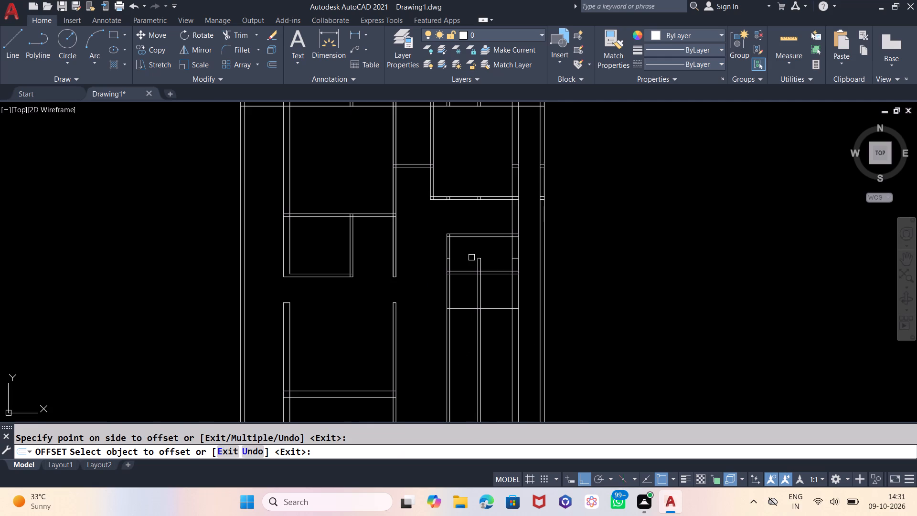
{"action": "scroll", "coordinate": [468, 282], "scroll_direction": "up", "scroll_amount": 1}
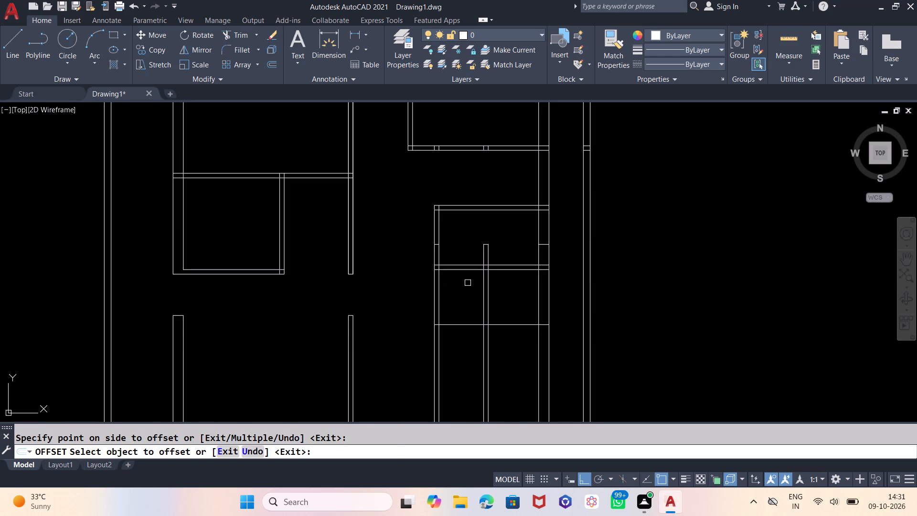
{"action": "key", "text": "Escape"}
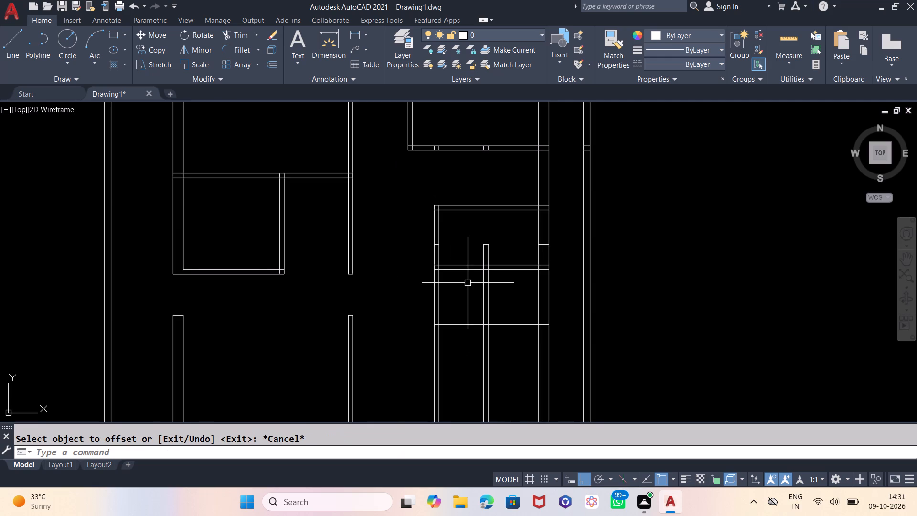
Offset the inner line of the right vertical wall 7'6" toward the left partition.
{"action": "key", "text": "o"}
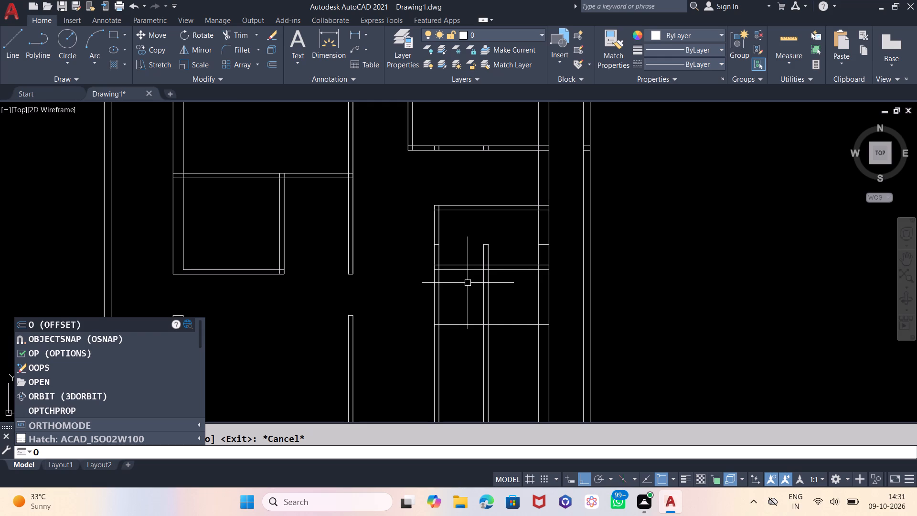
{"action": "key", "text": "Return"}
{"action": "type", "text": "7'6"}
{"action": "key", "text": "shift+quotedbl"}
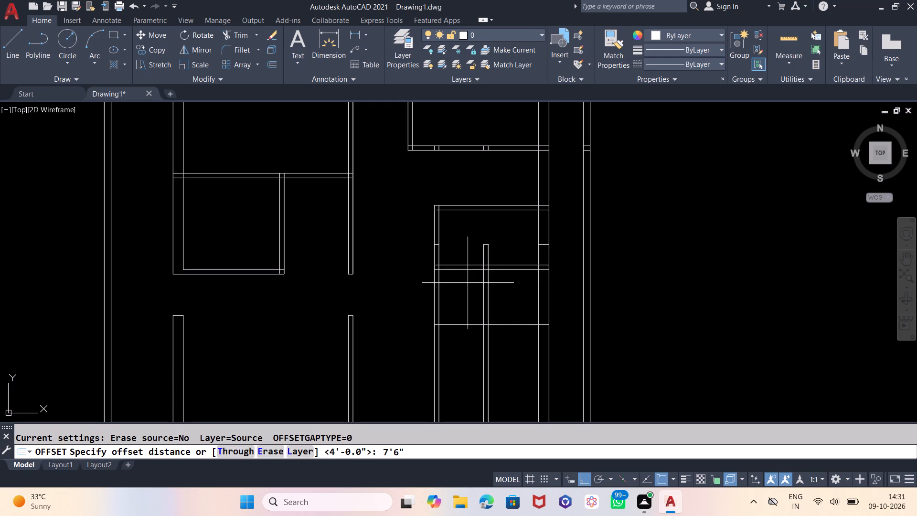
{"action": "key", "text": "Return"}
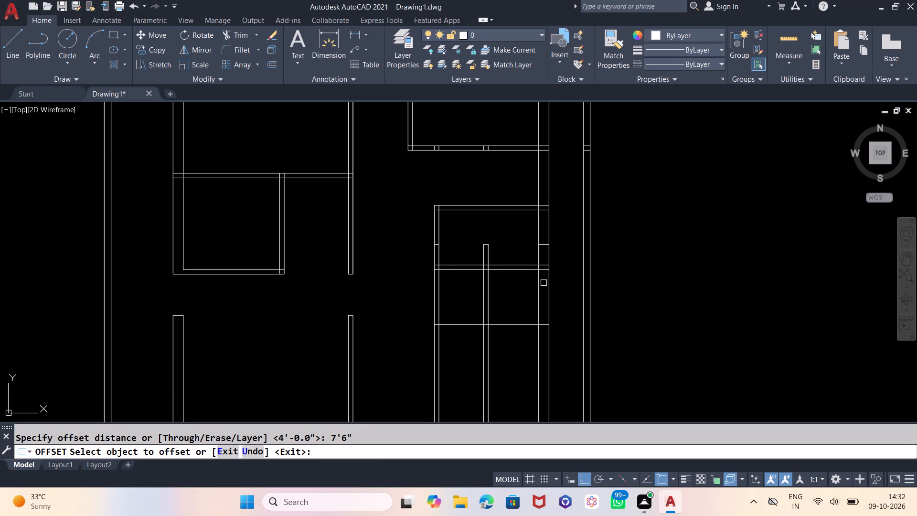
{"action": "left_click", "coordinate": [538, 289]}
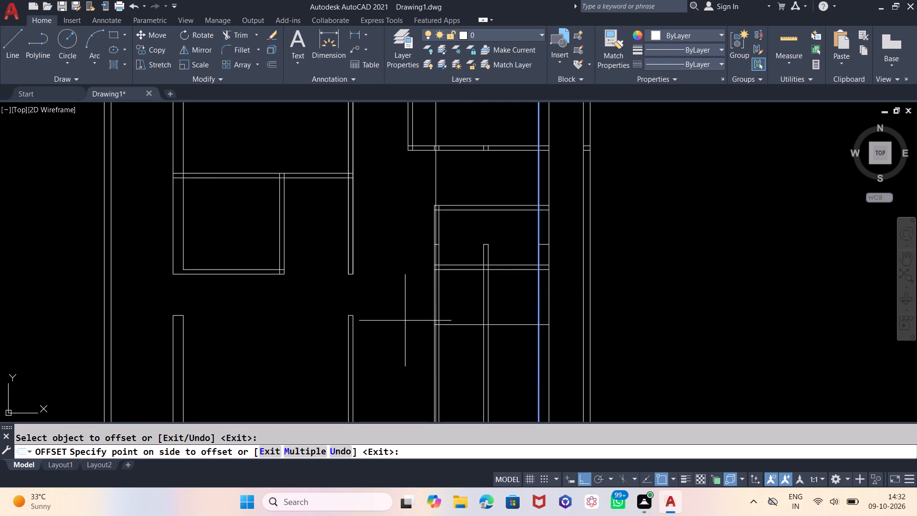
{"action": "left_click", "coordinate": [400, 321]}
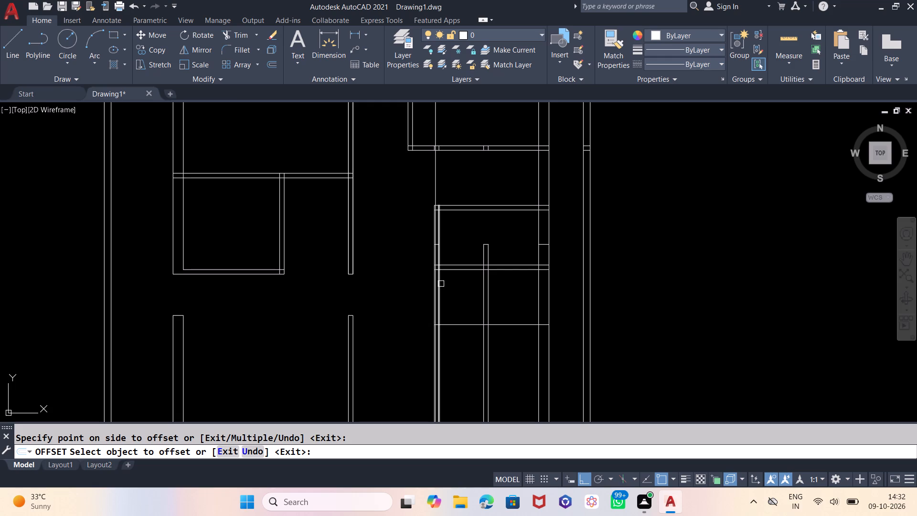
{"action": "key", "text": "Escape"}
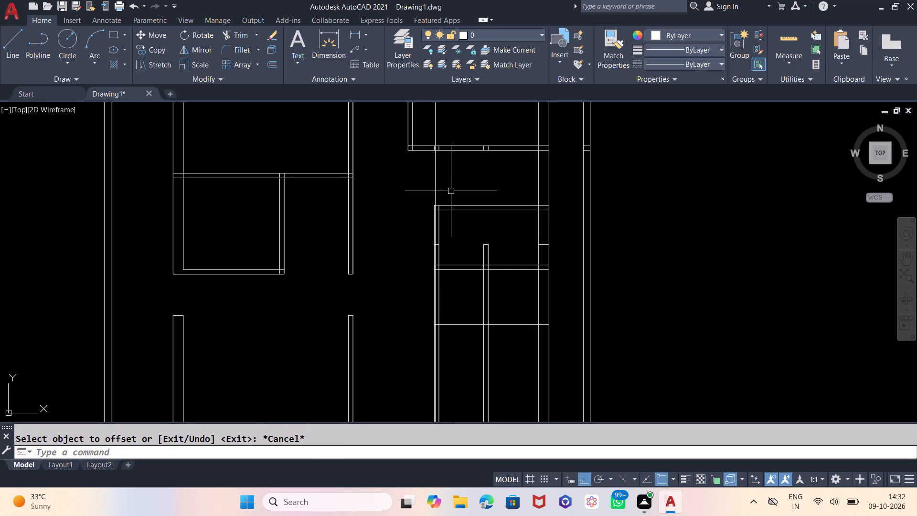
Offset the new vertical line 4" to the left.
{"action": "key", "text": "o"}
{"action": "key", "text": "Return"}
{"action": "key", "text": "4"}
{"action": "key", "text": "Return"}
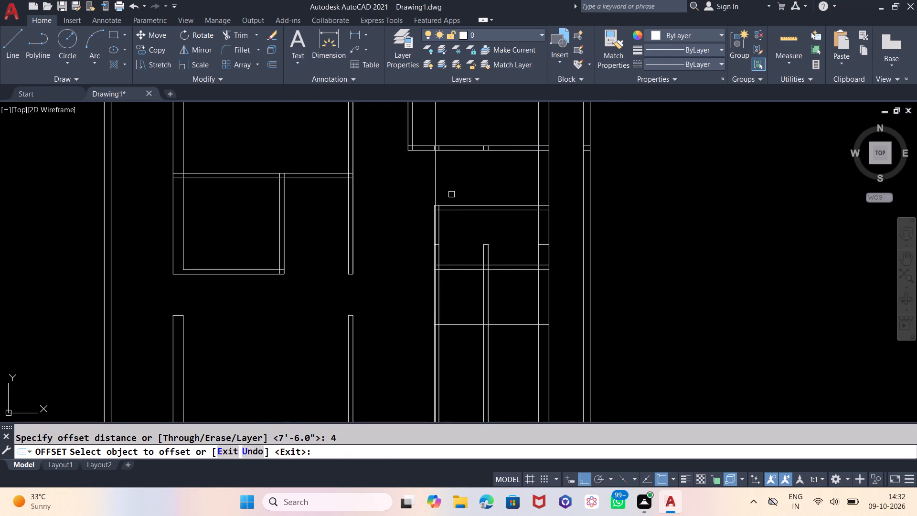
{"action": "scroll", "coordinate": [444, 184], "scroll_direction": "up", "scroll_amount": 1}
{"action": "left_click", "coordinate": [428, 178]}
{"action": "left_click", "coordinate": [401, 191]}
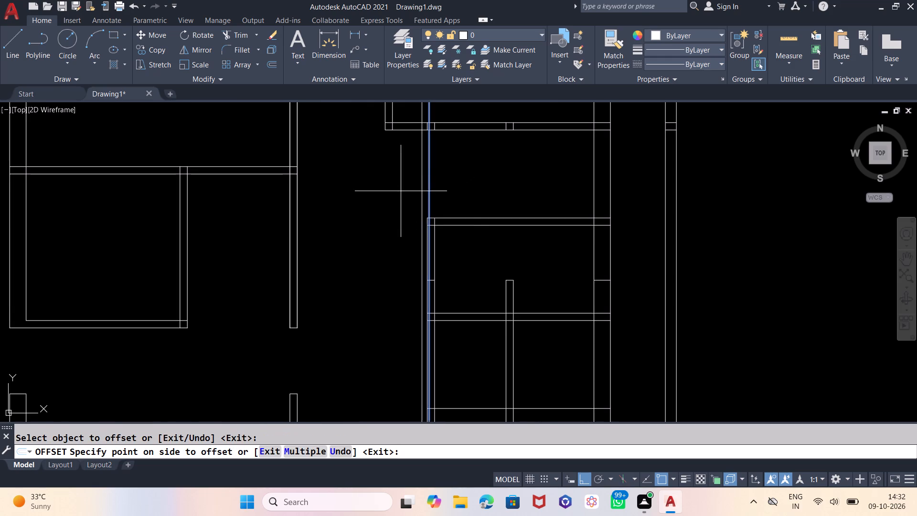
Offset the horizontal line below the small room's bottom partition 4" downward.
{"action": "scroll", "coordinate": [502, 256], "scroll_direction": "down", "scroll_amount": 1}
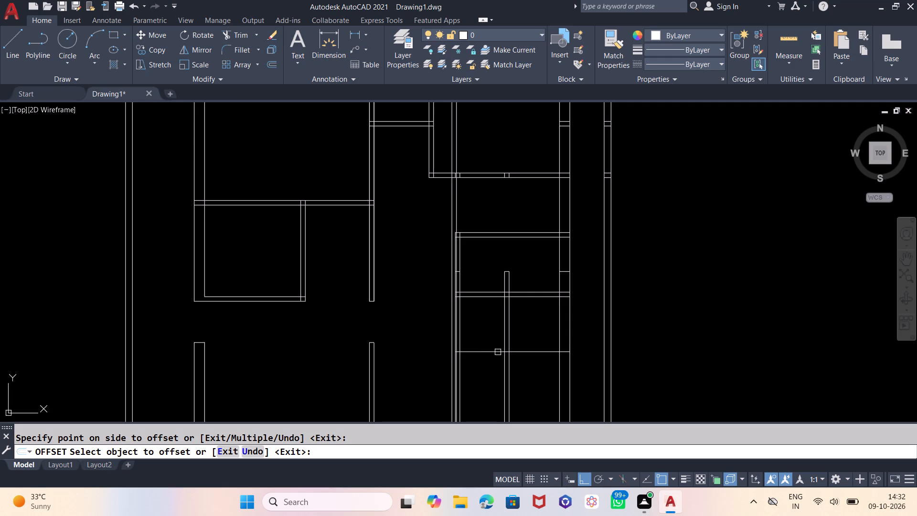
{"action": "left_click", "coordinate": [493, 352]}
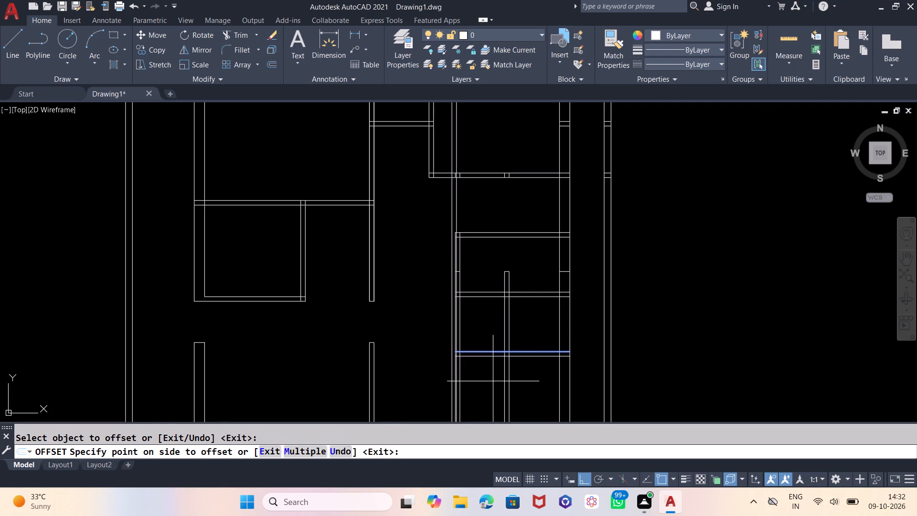
{"action": "left_click", "coordinate": [493, 381]}
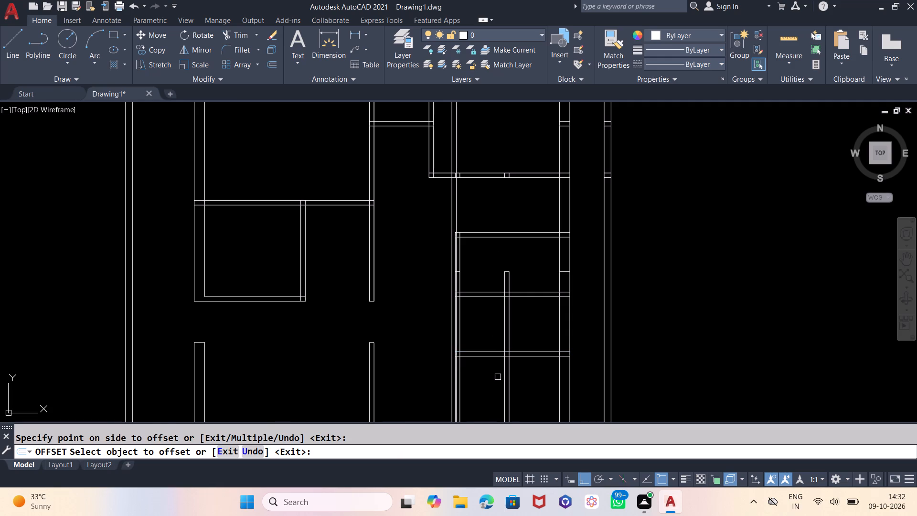
{"action": "key", "text": "Escape"}
Trim the two new vertical lines below the upper room, clearing the passage above the small room.
{"action": "type", "text": "TR"}
{"action": "key", "text": "Return"}
{"action": "key", "text": "Return"}
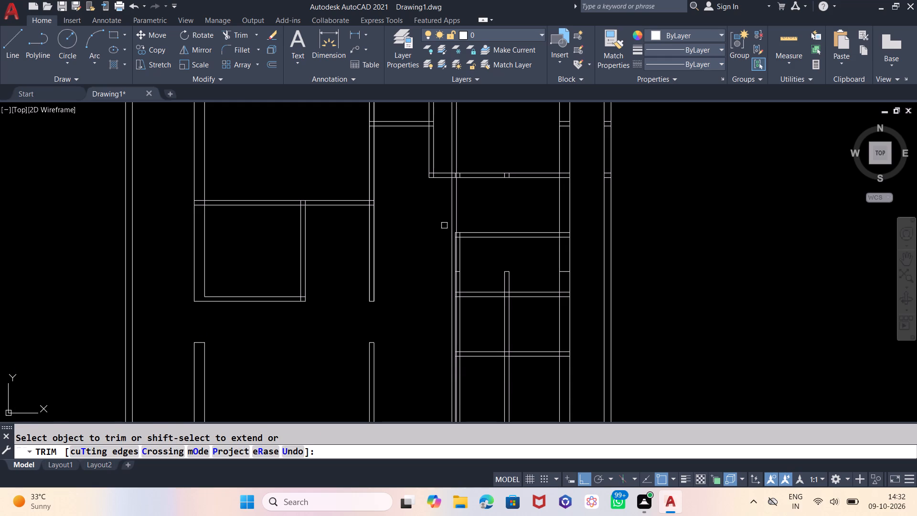
{"action": "left_click", "coordinate": [471, 200]}
{"action": "left_click", "coordinate": [450, 210]}
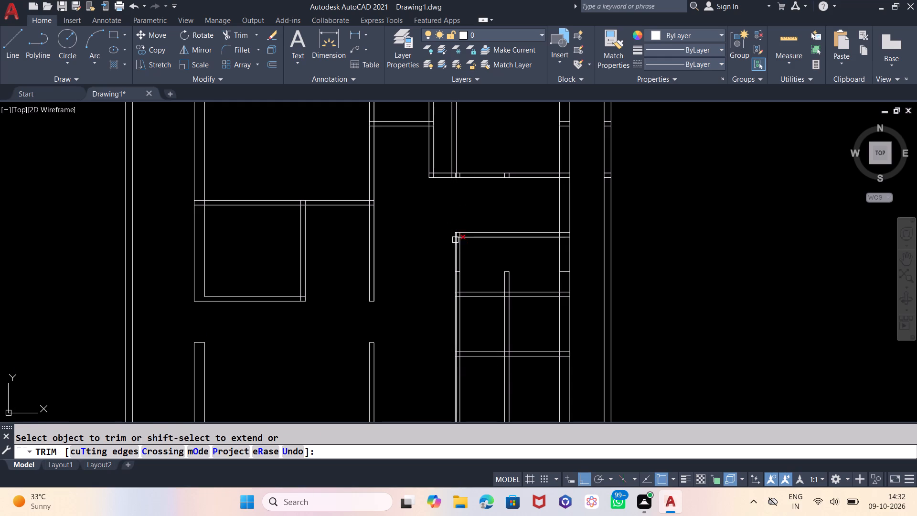
Trim away the small room's left partition between its top and bottom partitions, including the short jamb line.
{"action": "scroll", "coordinate": [450, 252], "scroll_direction": "up", "scroll_amount": 2}
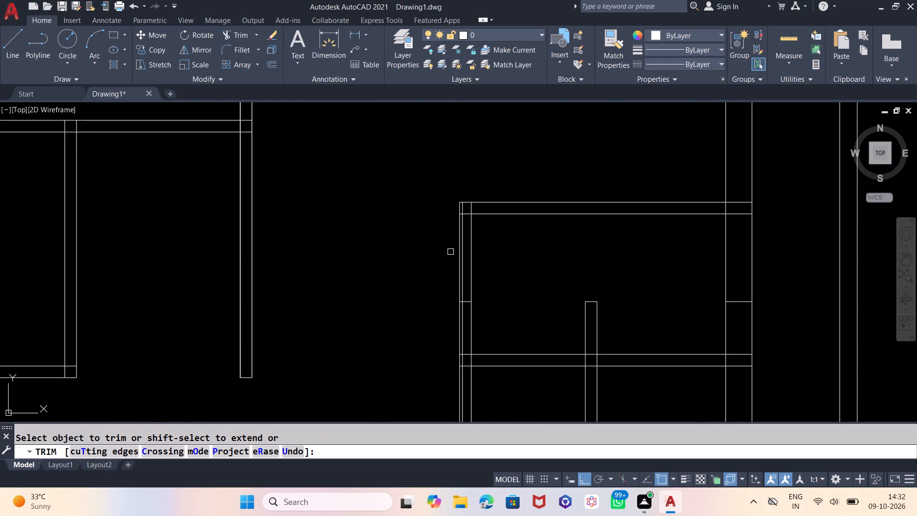
{"action": "scroll", "coordinate": [450, 252], "scroll_direction": "down", "scroll_amount": 1}
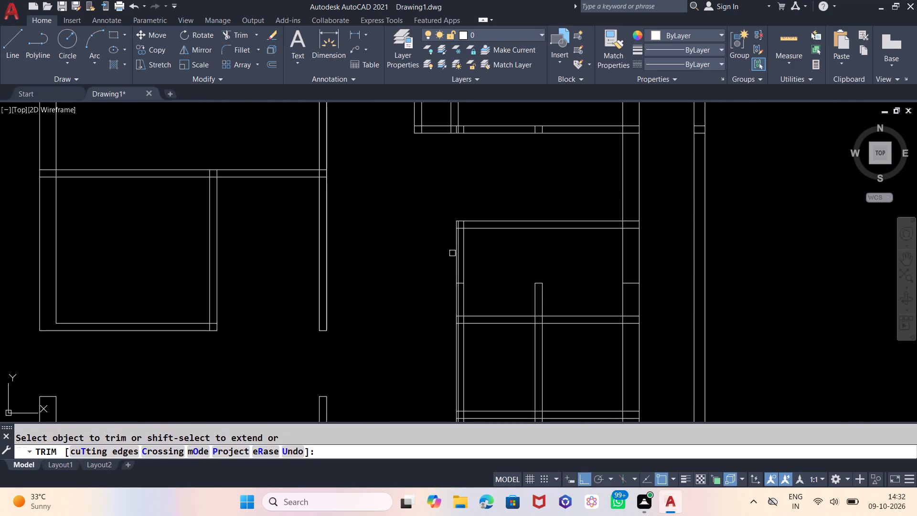
{"action": "left_click", "coordinate": [453, 252]}
{"action": "left_click", "coordinate": [477, 244]}
{"action": "scroll", "coordinate": [473, 248], "scroll_direction": "down", "scroll_amount": 2}
{"action": "scroll", "coordinate": [470, 283], "scroll_direction": "up", "scroll_amount": 3}
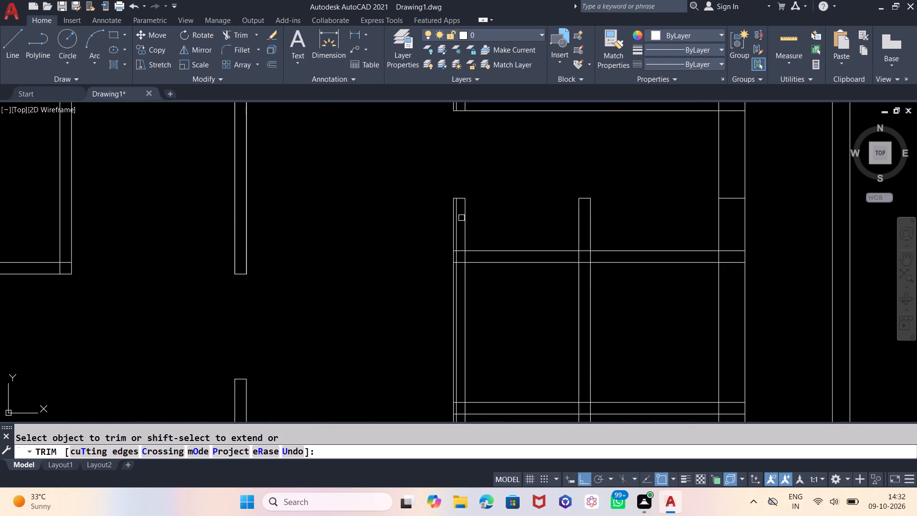
{"action": "scroll", "coordinate": [485, 268], "scroll_direction": "down", "scroll_amount": 2}
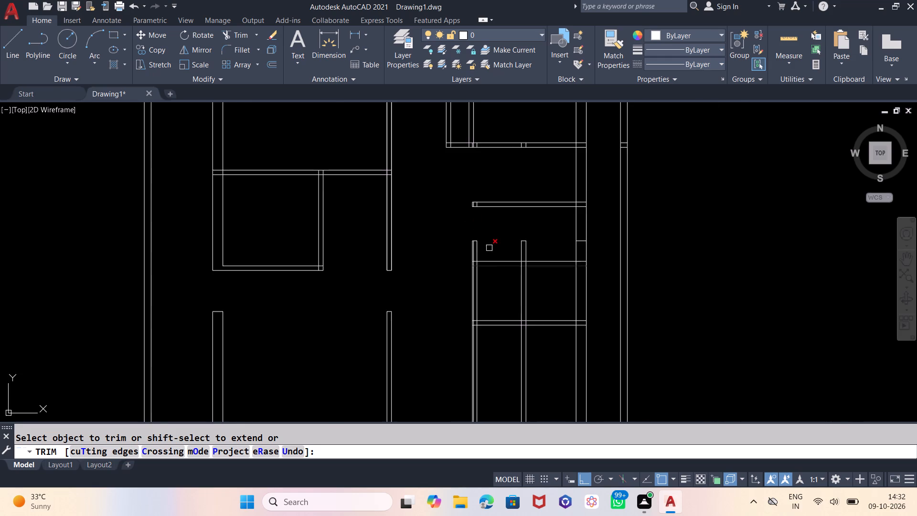
{"action": "scroll", "coordinate": [490, 217], "scroll_direction": "down", "scroll_amount": 1}
{"action": "scroll", "coordinate": [483, 238], "scroll_direction": "up", "scroll_amount": 1}
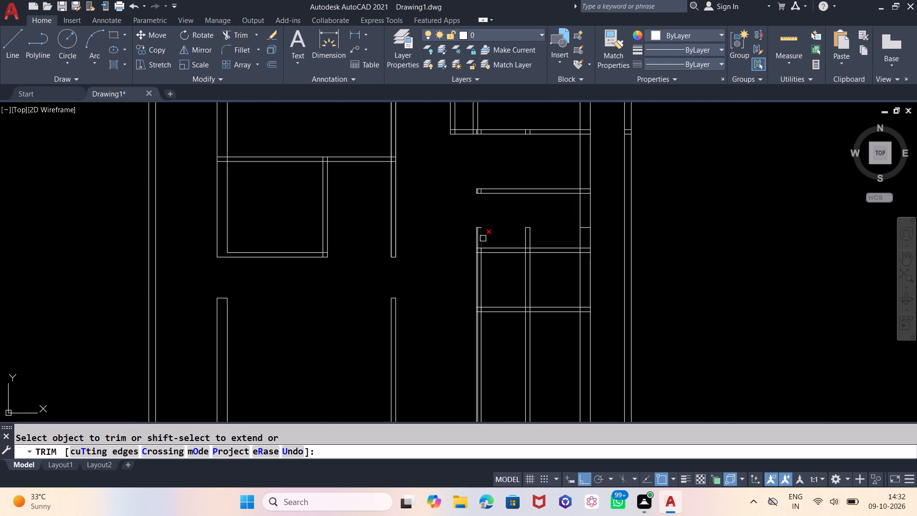
{"action": "left_click", "coordinate": [483, 238]}
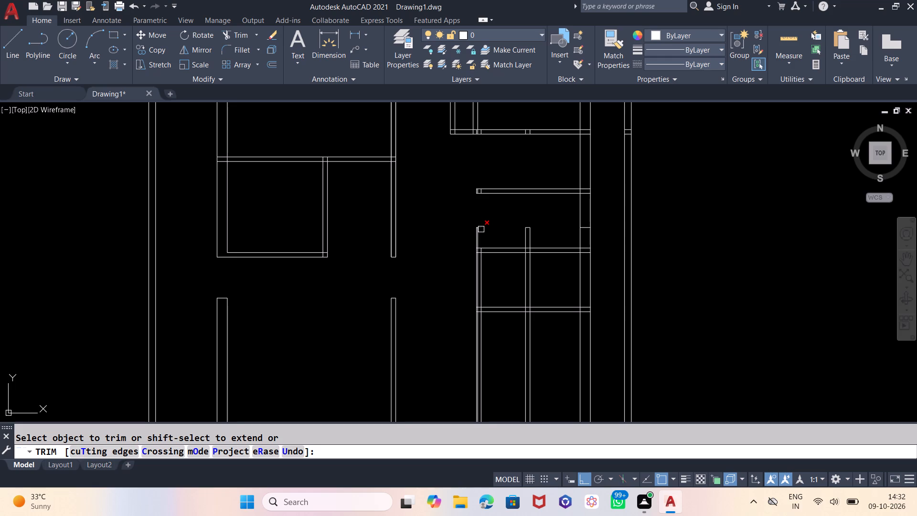
{"action": "left_click", "coordinate": [484, 232]}
{"action": "left_click", "coordinate": [475, 237]}
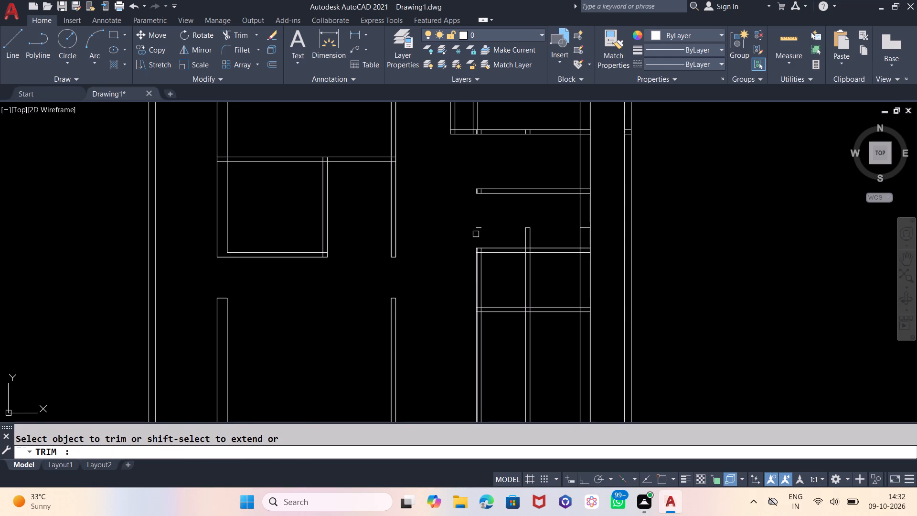
{"action": "left_click", "coordinate": [478, 230]}
Remove the leftover vertical line inside the left partition below the small room's bottom partition.
{"action": "scroll", "coordinate": [482, 242], "scroll_direction": "up", "scroll_amount": 2}
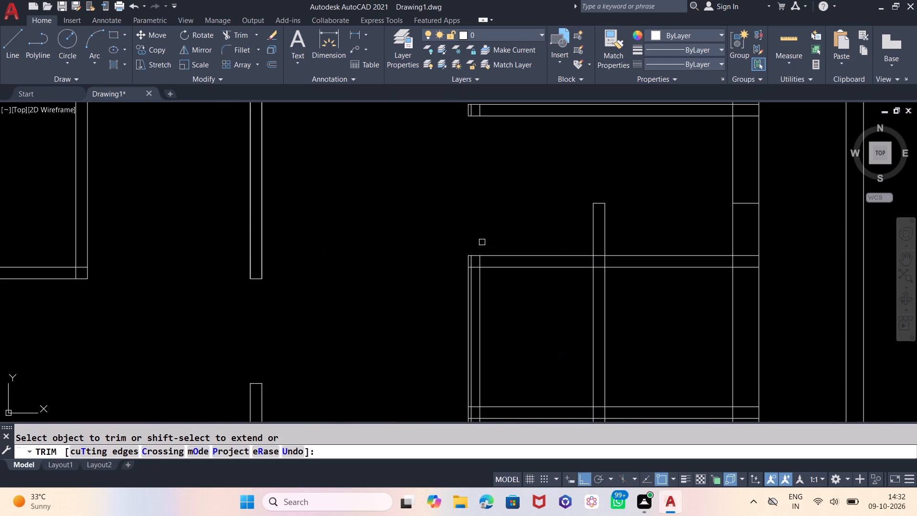
{"action": "scroll", "coordinate": [479, 225], "scroll_direction": "down", "scroll_amount": 2}
{"action": "scroll", "coordinate": [498, 274], "scroll_direction": "down", "scroll_amount": 2}
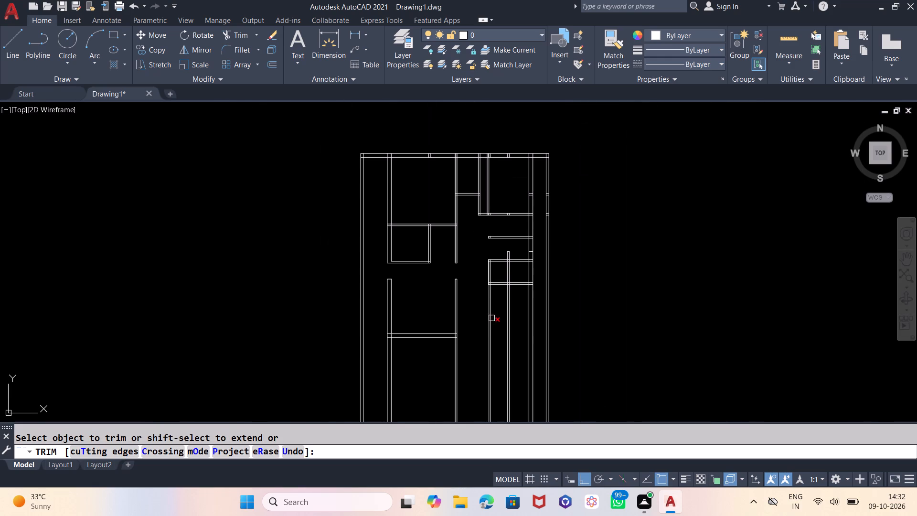
{"action": "scroll", "coordinate": [489, 335], "scroll_direction": "down", "scroll_amount": 1}
{"action": "scroll", "coordinate": [482, 376], "scroll_direction": "up", "scroll_amount": 3}
{"action": "scroll", "coordinate": [514, 354], "scroll_direction": "up", "scroll_amount": 3}
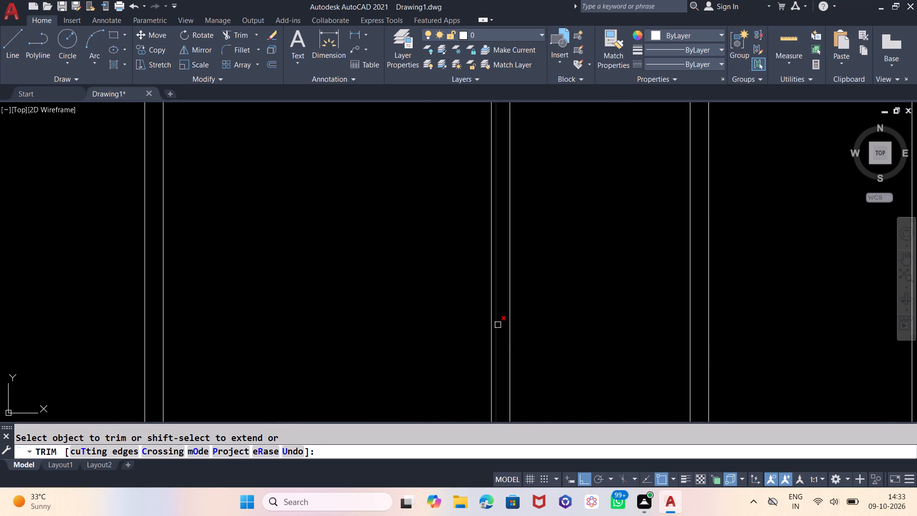
{"action": "left_click", "coordinate": [498, 325]}
{"action": "scroll", "coordinate": [472, 341], "scroll_direction": "down", "scroll_amount": 5}
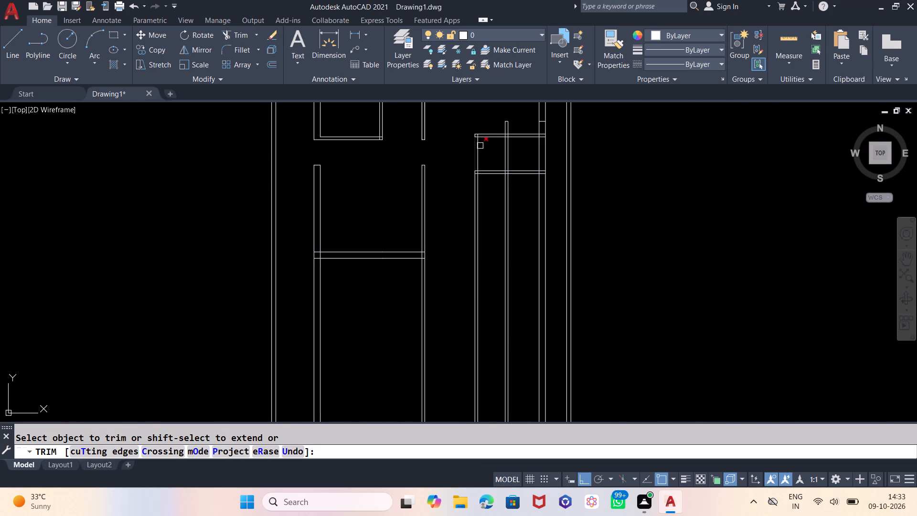
{"action": "scroll", "coordinate": [482, 144], "scroll_direction": "up", "scroll_amount": 3}
{"action": "scroll", "coordinate": [537, 309], "scroll_direction": "down", "scroll_amount": 2}
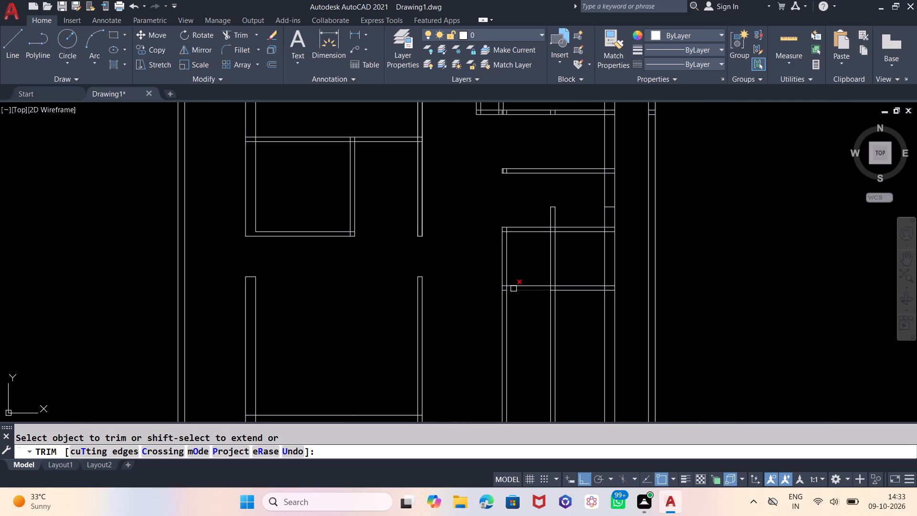
{"action": "key", "text": "Escape"}
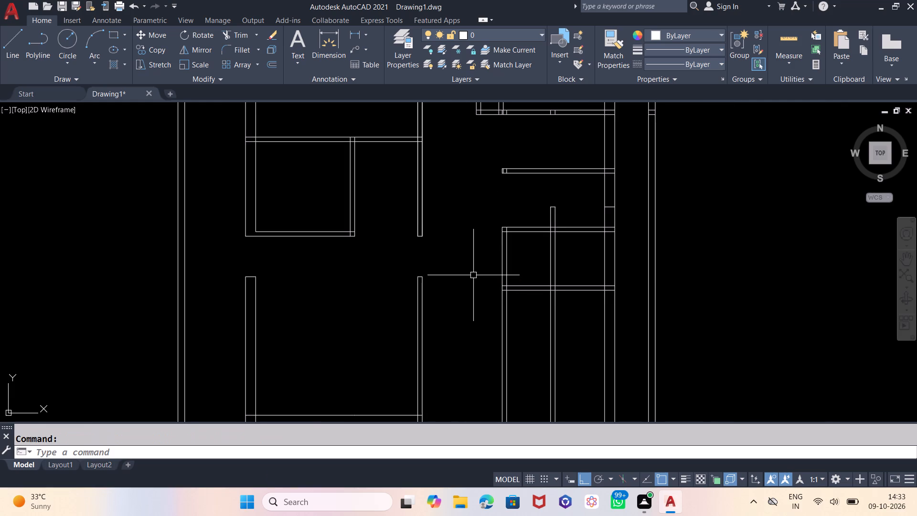
Offset the inner line of the lower room's left partition 30" to the right.
{"action": "key", "text": "o"}
{"action": "key", "text": "Return"}
{"action": "type", "text": "30"}
{"action": "key", "text": "Return"}
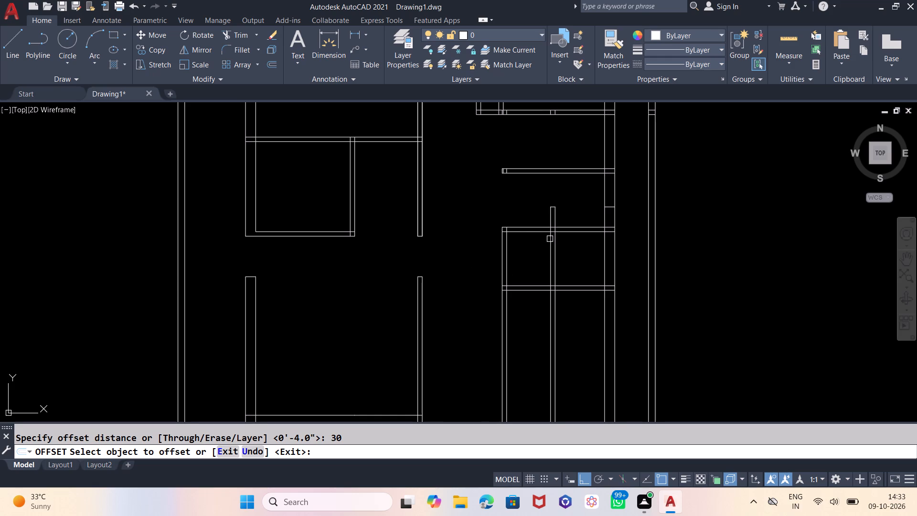
{"action": "left_click", "coordinate": [509, 249]}
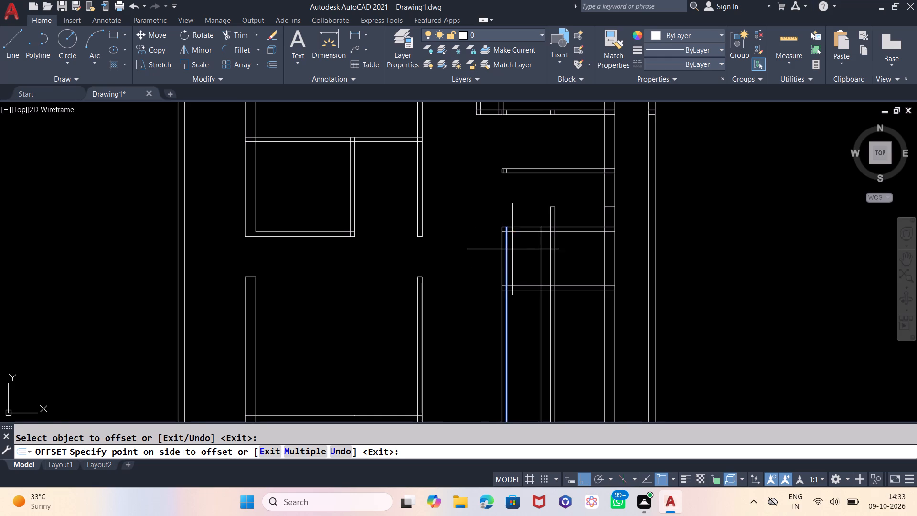
{"action": "left_click", "coordinate": [522, 250]}
{"action": "key", "text": "Escape"}
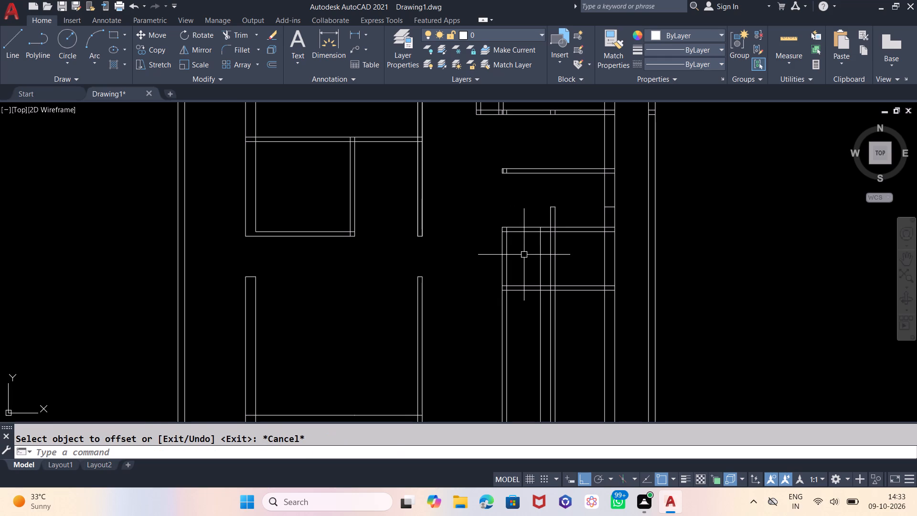
Trim a 30" opening in the small room's bottom partition beside the left partition and clean up the left partition's corner.
{"action": "type", "text": "TR"}
{"action": "key", "text": "Return"}
{"action": "key", "text": "Return"}
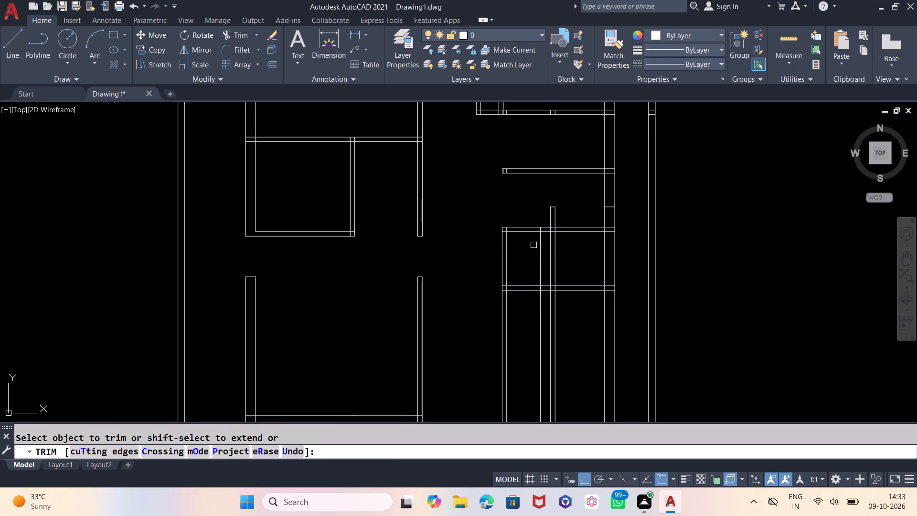
{"action": "left_click", "coordinate": [541, 252]}
{"action": "left_click", "coordinate": [525, 237]}
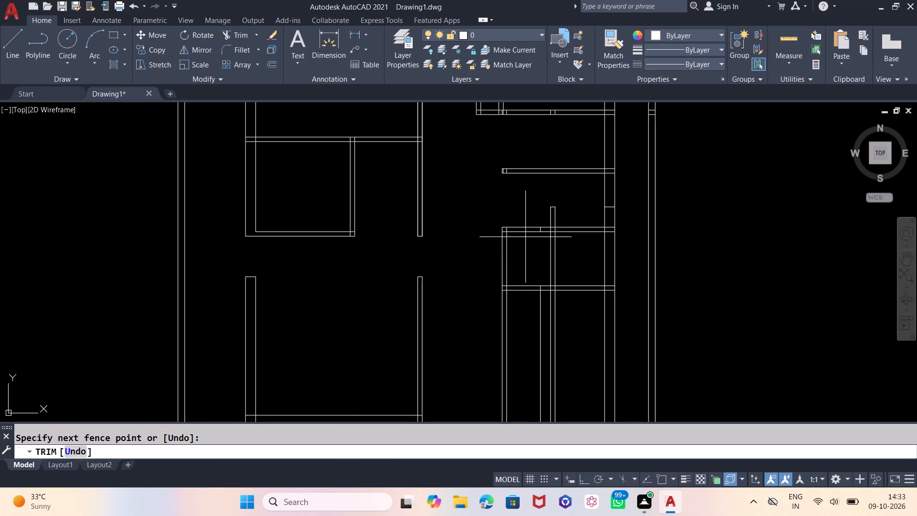
{"action": "left_click", "coordinate": [525, 224]}
{"action": "scroll", "coordinate": [505, 234], "scroll_direction": "up", "scroll_amount": 3}
{"action": "left_click", "coordinate": [505, 224]}
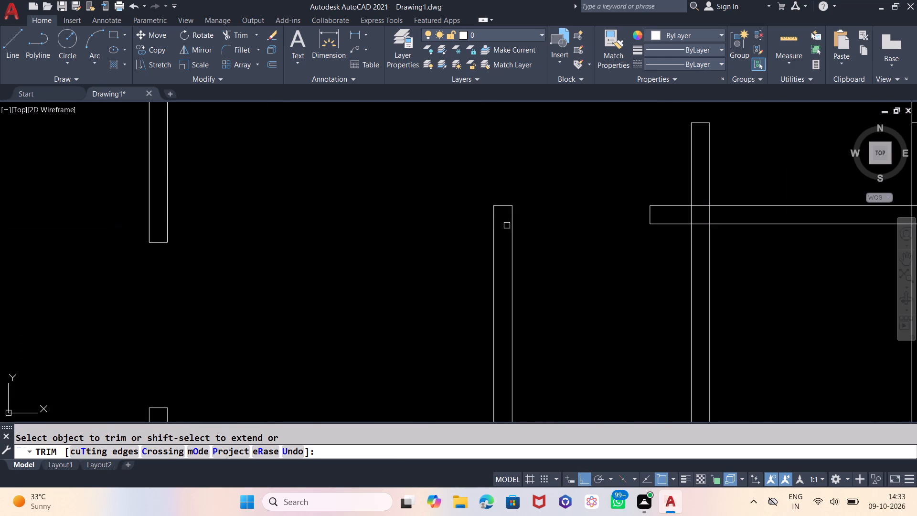
Trim the overlapping lines where the short vertical partition stub meets the small room's bottom partition to form a clean junction.
{"action": "left_click", "coordinate": [692, 213]}
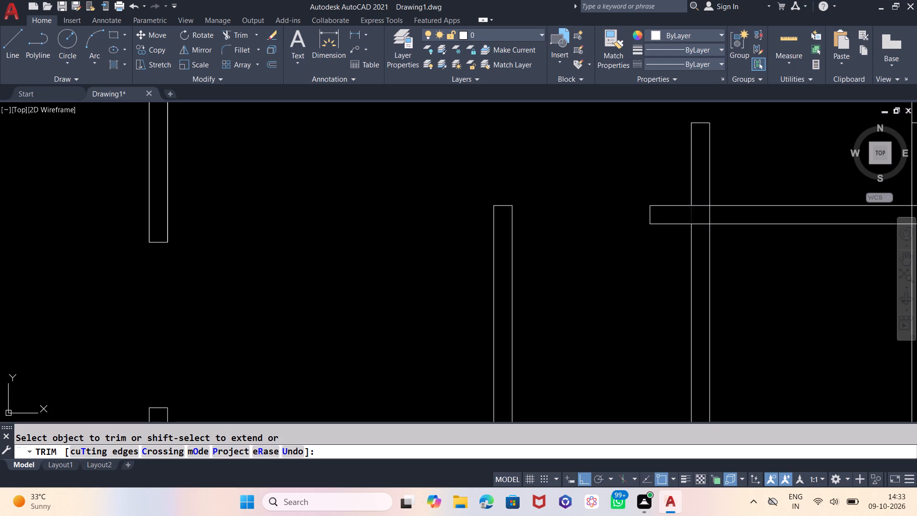
{"action": "left_click", "coordinate": [698, 206]}
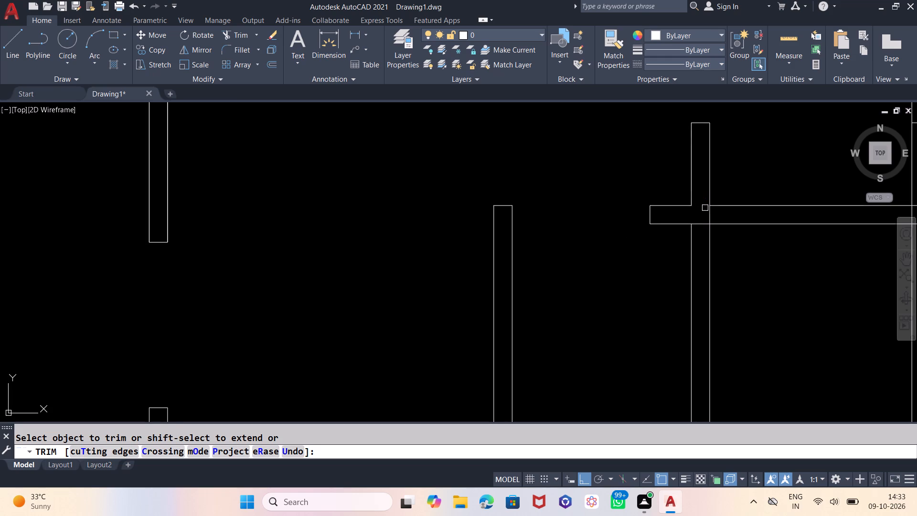
{"action": "left_click", "coordinate": [708, 212]}
Trim away the leftover vertical lines below the small room's bottom partition, in both the room beneath it and the long lower room.
{"action": "scroll", "coordinate": [607, 194], "scroll_direction": "down", "scroll_amount": 2}
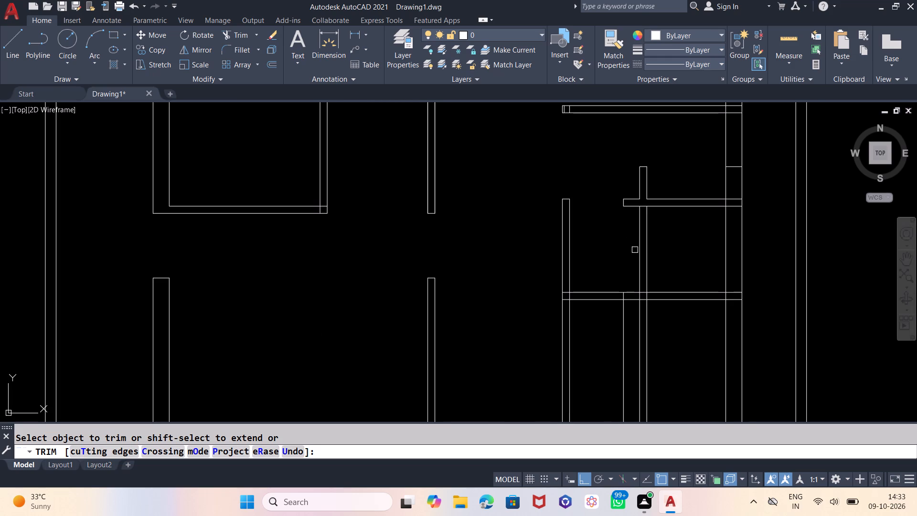
{"action": "left_click_drag", "start_coordinate": [633, 250], "coordinate": [640, 249]}
{"action": "left_click", "coordinate": [667, 242]}
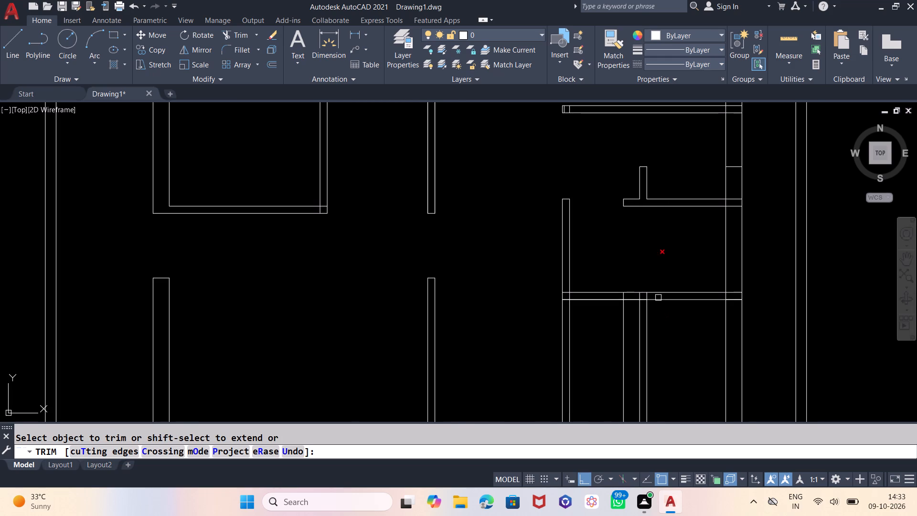
{"action": "scroll", "coordinate": [654, 235], "scroll_direction": "down", "scroll_amount": 4}
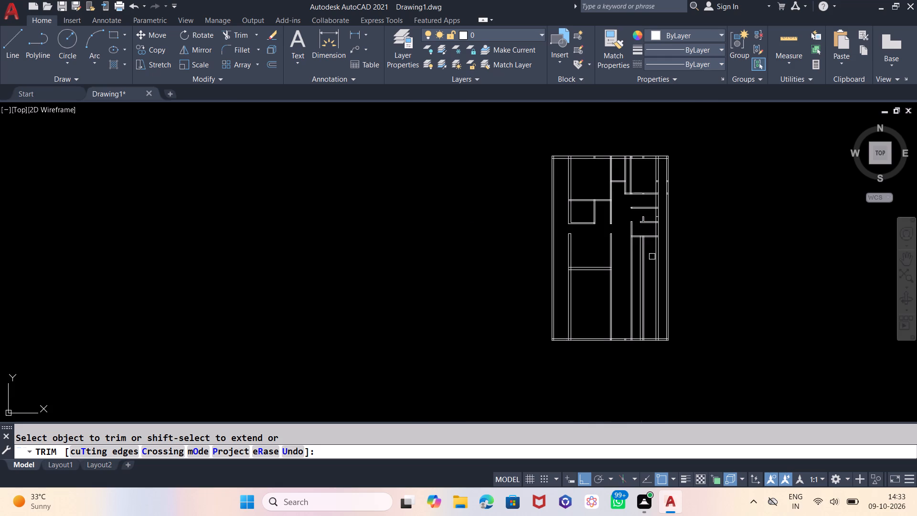
{"action": "left_click", "coordinate": [652, 257]}
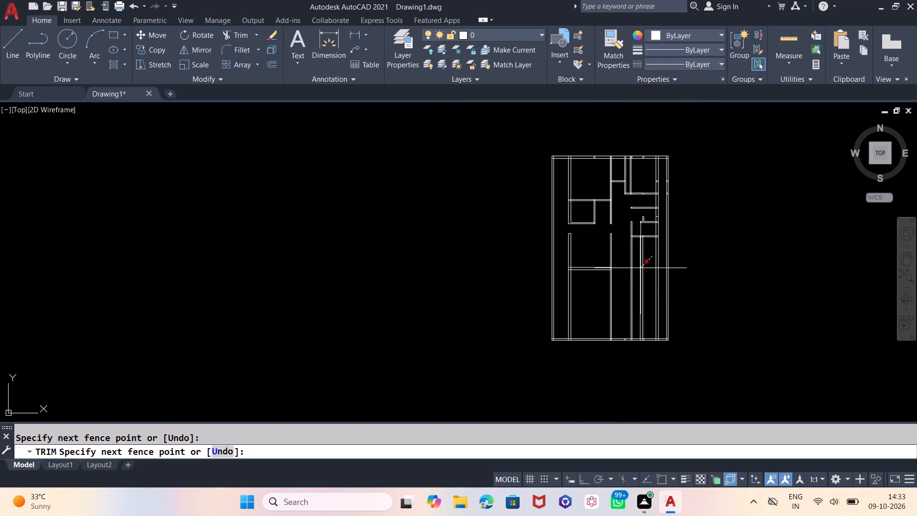
{"action": "left_click", "coordinate": [638, 272]}
Draw two horizontal lines about 7'-5" long extending the long lower room's top partition left past the central vertical wall.
{"action": "scroll", "coordinate": [636, 217], "scroll_direction": "up", "scroll_amount": 2}
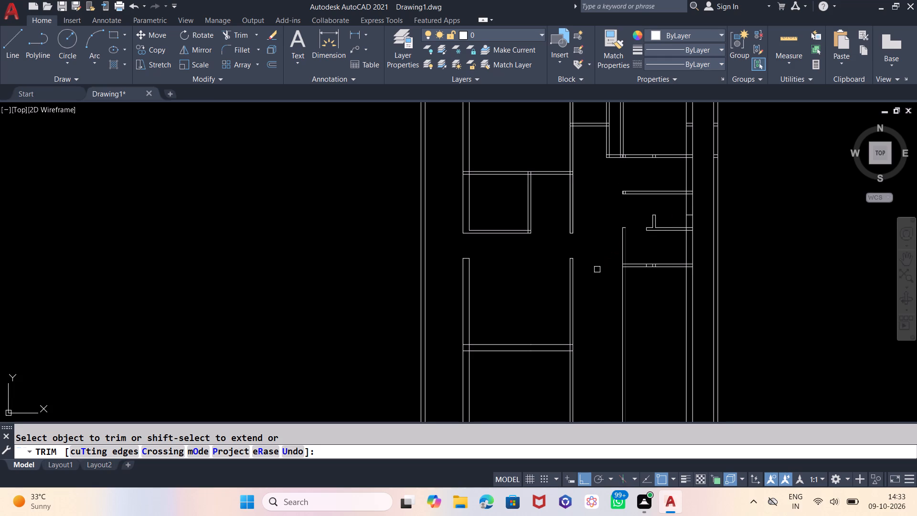
{"action": "middle_click_drag", "start_coordinate": [602, 296], "coordinate": [576, 322]}
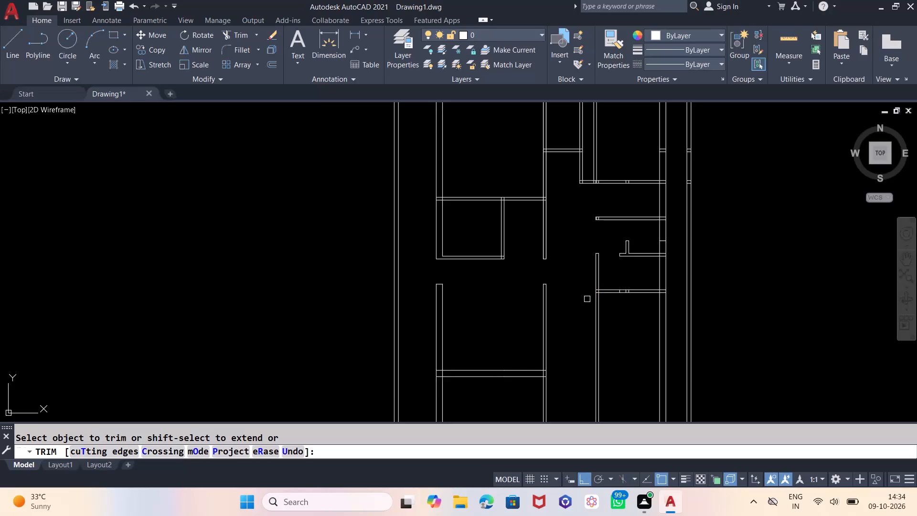
{"action": "scroll", "coordinate": [586, 294], "scroll_direction": "up", "scroll_amount": 3}
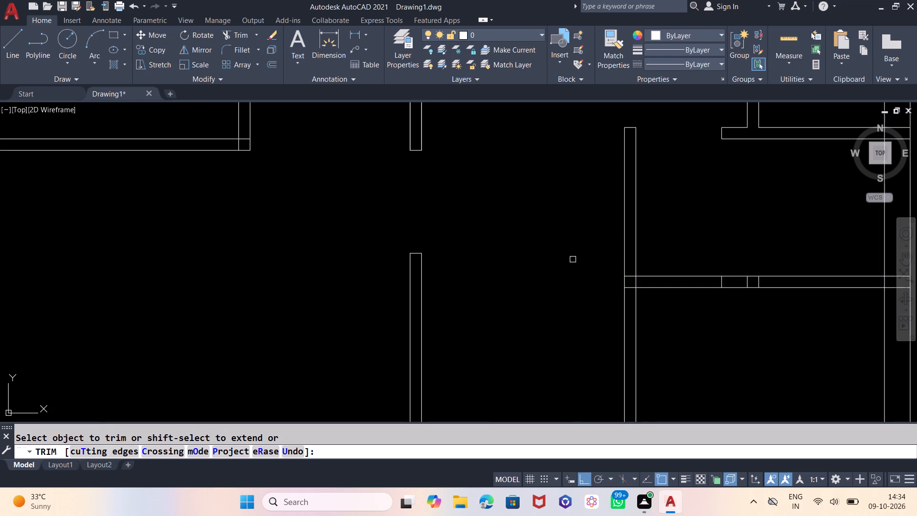
{"action": "left_click", "coordinate": [20, 56]}
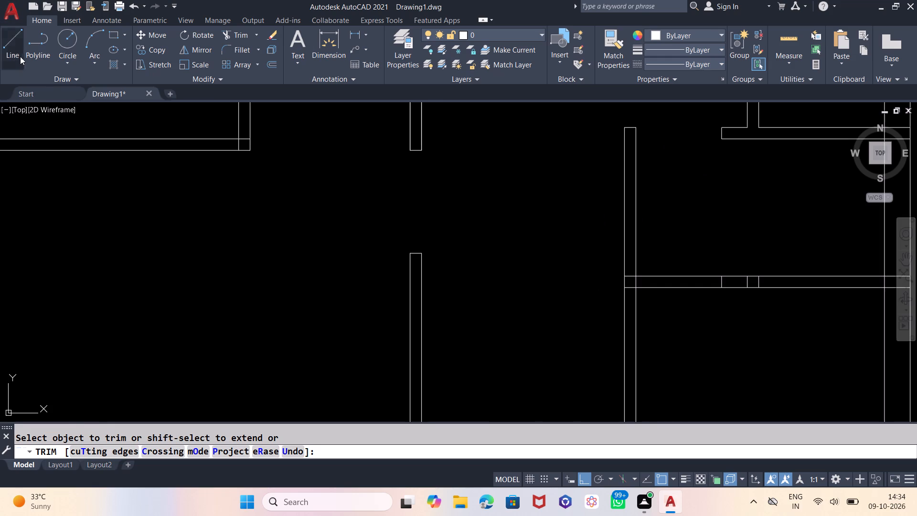
{"action": "left_click", "coordinate": [626, 278]}
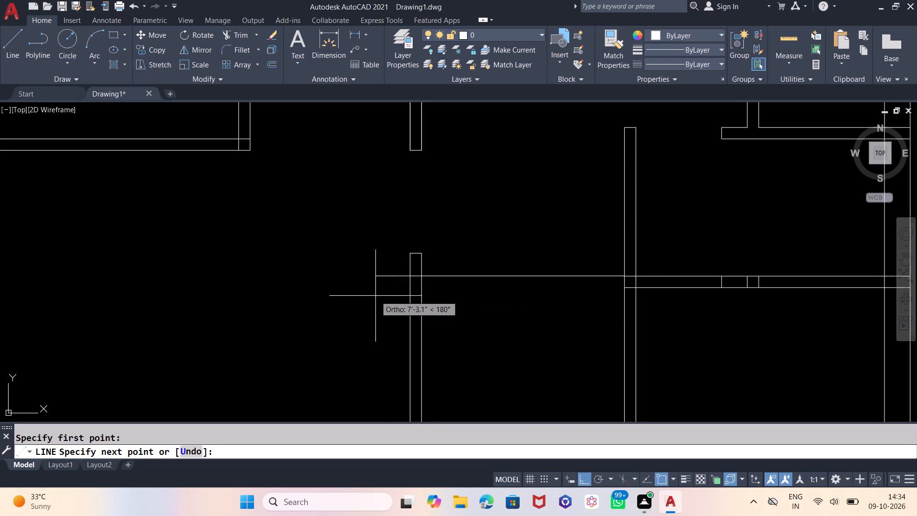
{"action": "left_click", "coordinate": [369, 297]}
{"action": "key", "text": "Escape"}
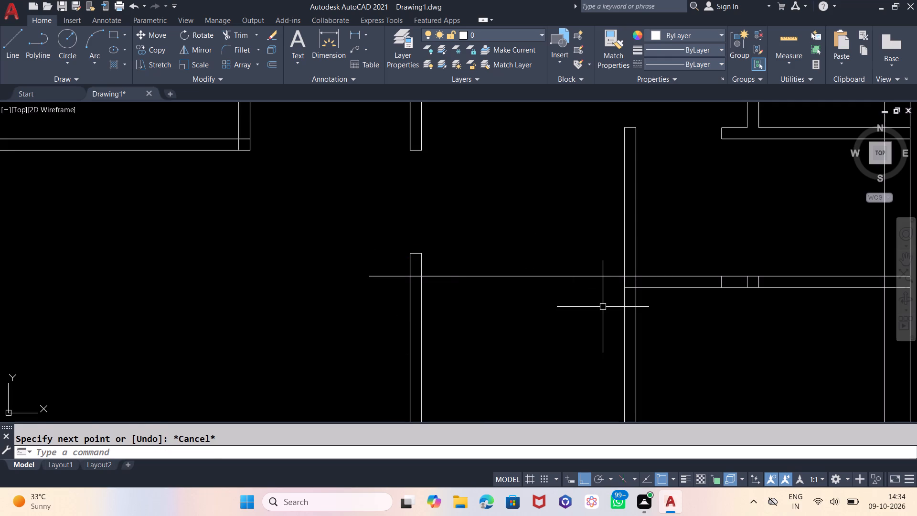
{"action": "key", "text": "space"}
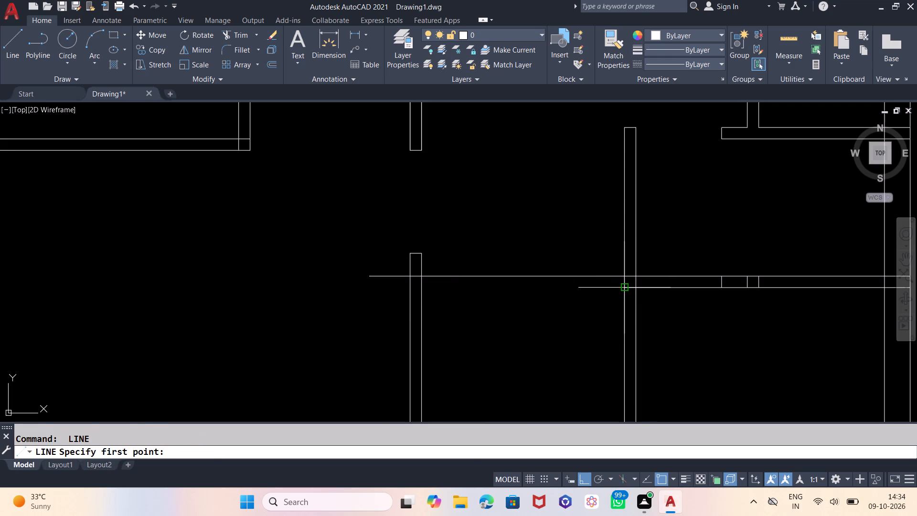
{"action": "left_click", "coordinate": [624, 289]}
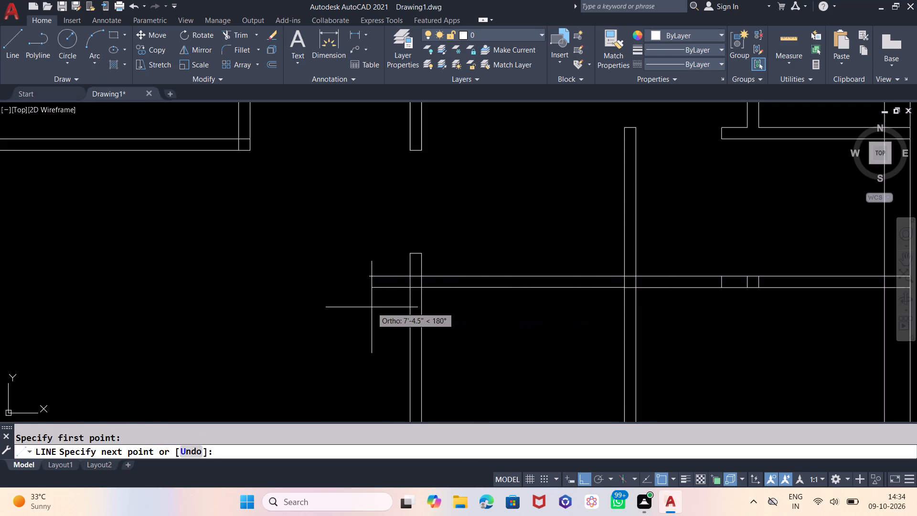
{"action": "left_click", "coordinate": [370, 308]}
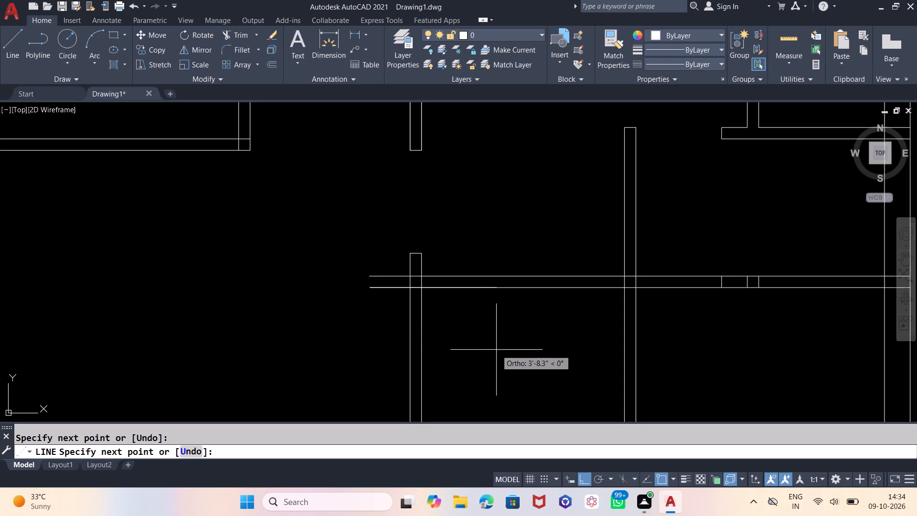
{"action": "key", "text": "Escape"}
Offset the right-hand line of the central vertical wall 3' to the right.
{"action": "key", "text": "o"}
{"action": "key", "text": "Return"}
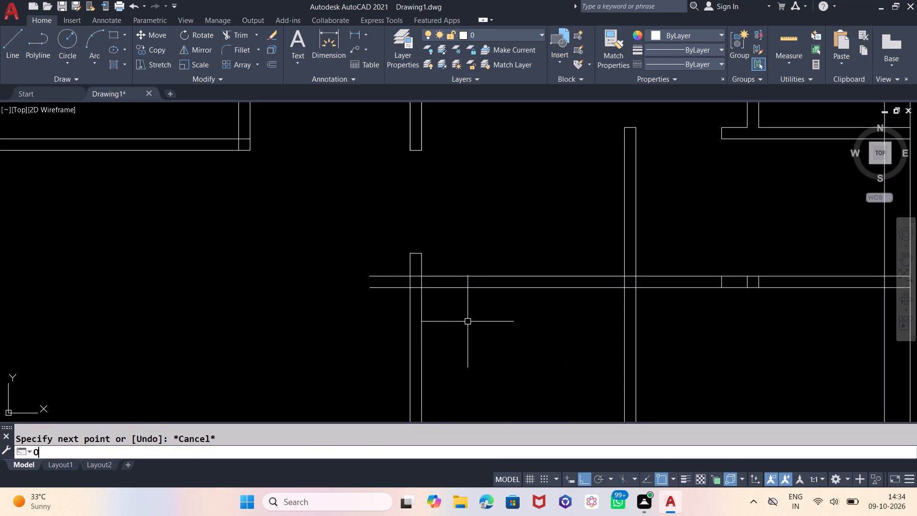
{"action": "key", "text": "3"}
{"action": "key", "text": "apostrophe"}
{"action": "key", "text": "Return"}
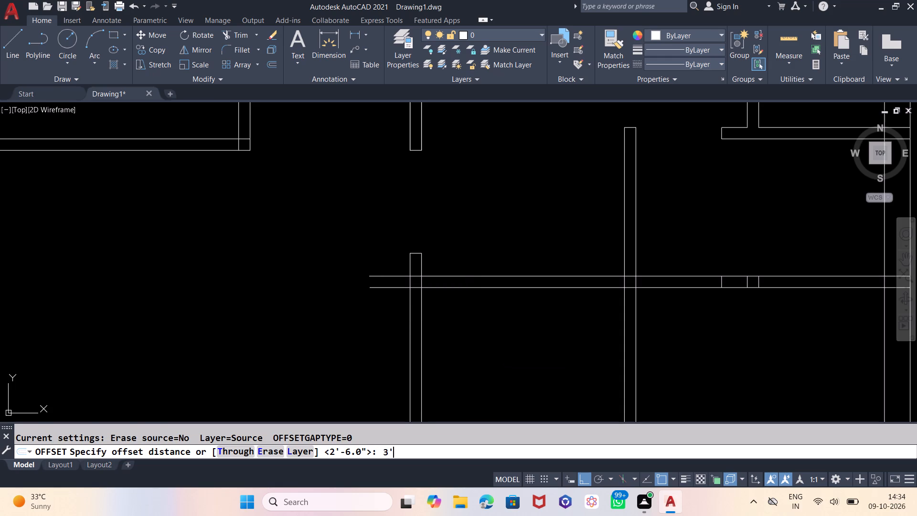
{"action": "left_click", "coordinate": [424, 322]}
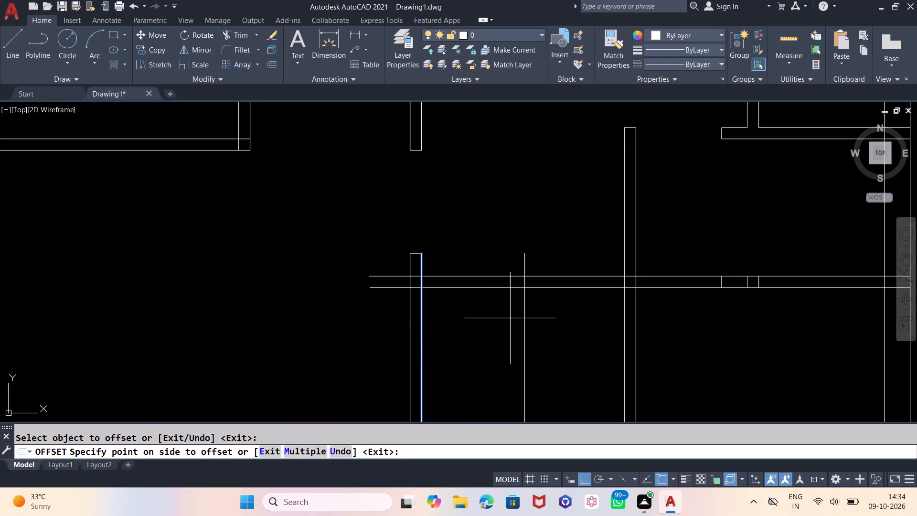
{"action": "left_click", "coordinate": [512, 318]}
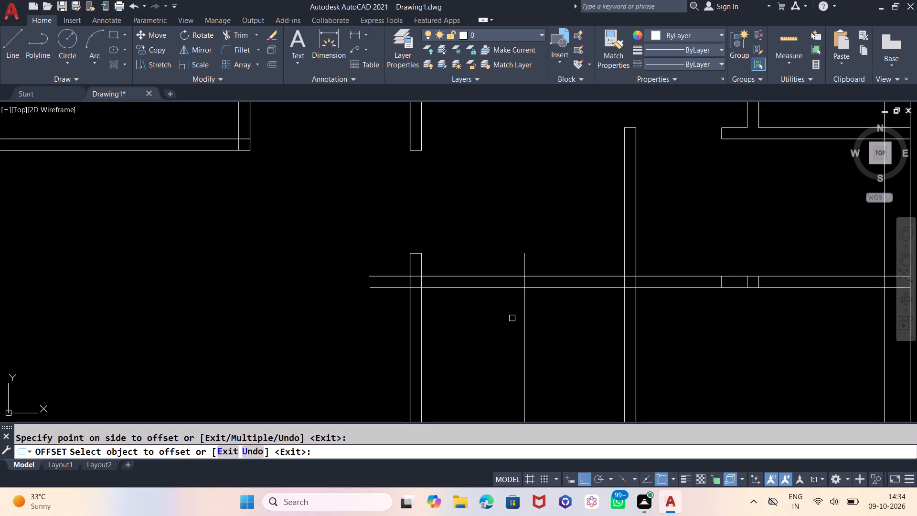
{"action": "key", "text": "Escape"}
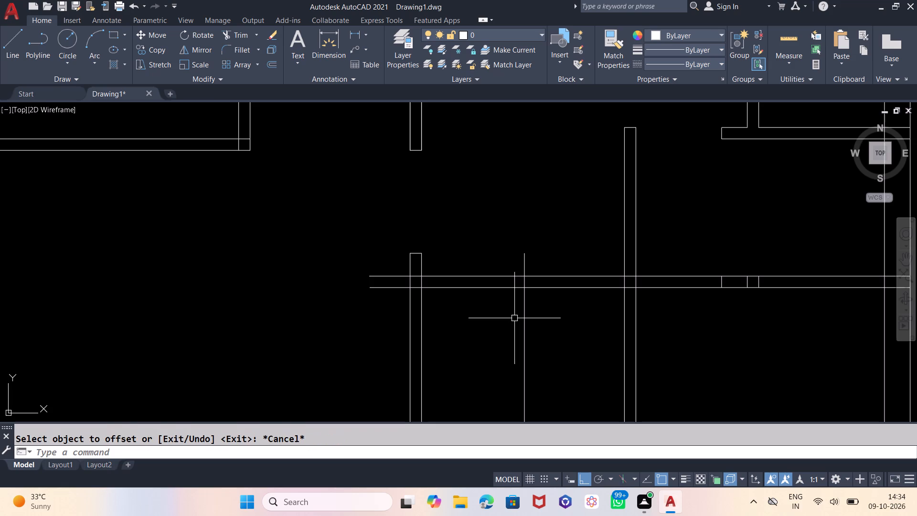
Trim a 3' opening between the central wall and the extended partition, keeping the partition's end cap and clearing the excess lines.
{"action": "type", "text": "TR"}
{"action": "key", "text": "Return"}
{"action": "key", "text": "Return"}
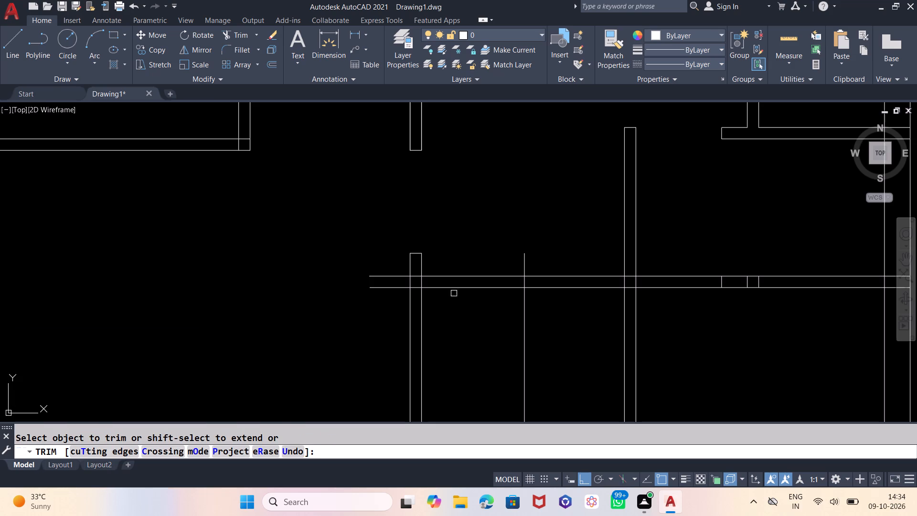
{"action": "left_click", "coordinate": [388, 273]}
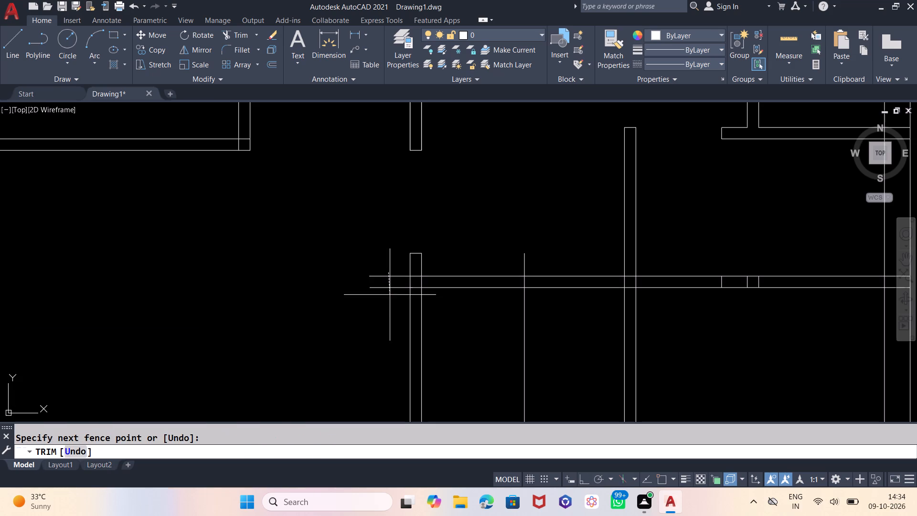
{"action": "left_click", "coordinate": [390, 302]}
{"action": "left_click", "coordinate": [510, 261]}
{"action": "left_click", "coordinate": [540, 260]}
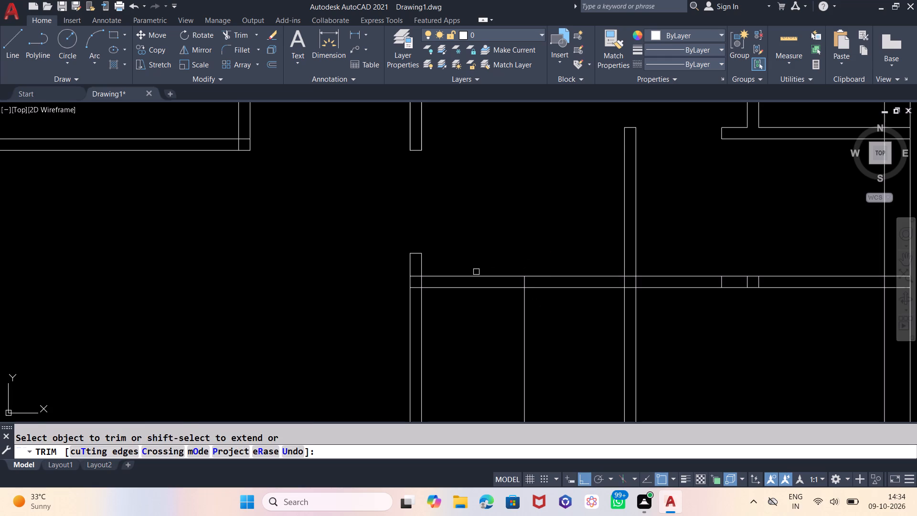
{"action": "left_click_drag", "start_coordinate": [464, 267], "coordinate": [463, 278]}
{"action": "left_click", "coordinate": [458, 301]}
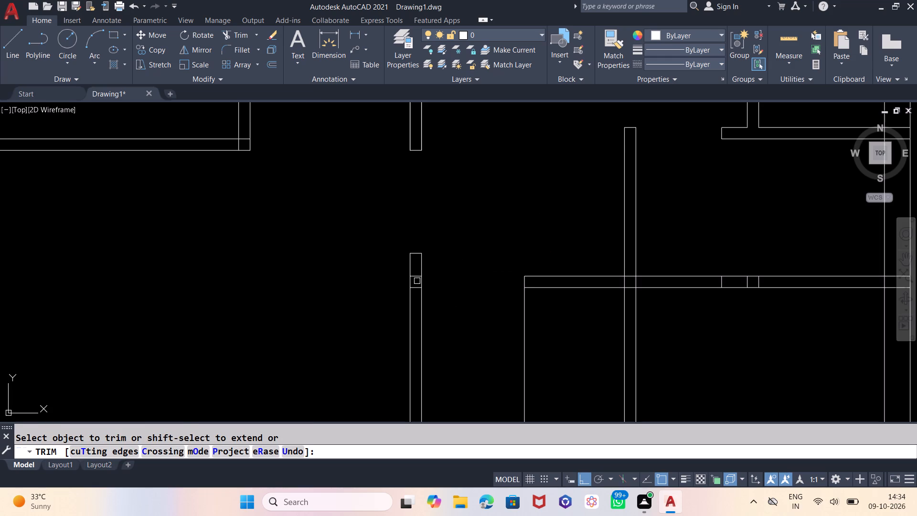
{"action": "left_click", "coordinate": [417, 278]}
{"action": "left_click", "coordinate": [414, 290]}
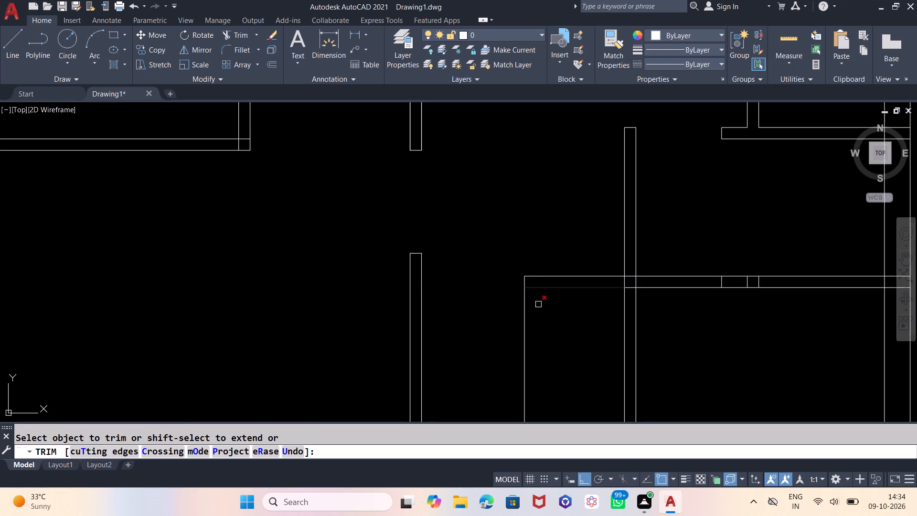
{"action": "left_click", "coordinate": [536, 312]}
{"action": "left_click", "coordinate": [506, 319]}
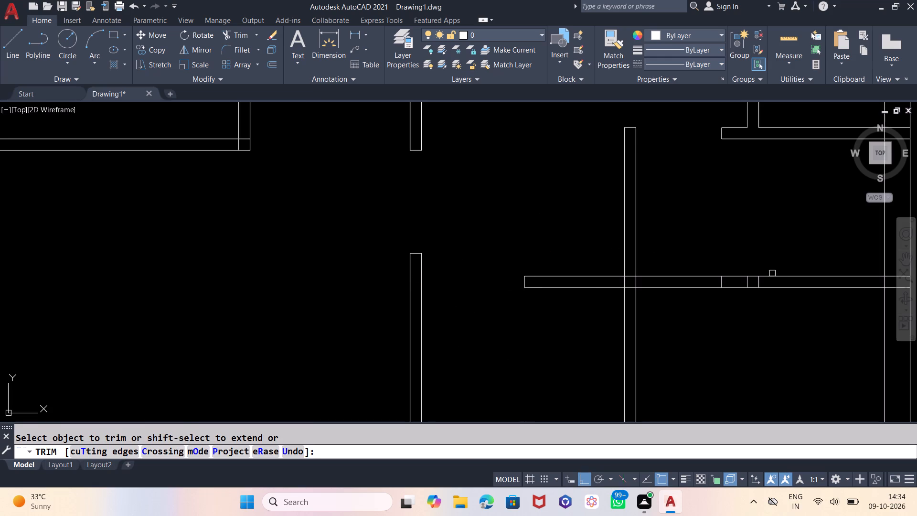
Trim out the three short leftover vertical lines inside the long lower room's top partition.
{"action": "left_click", "coordinate": [748, 282]}
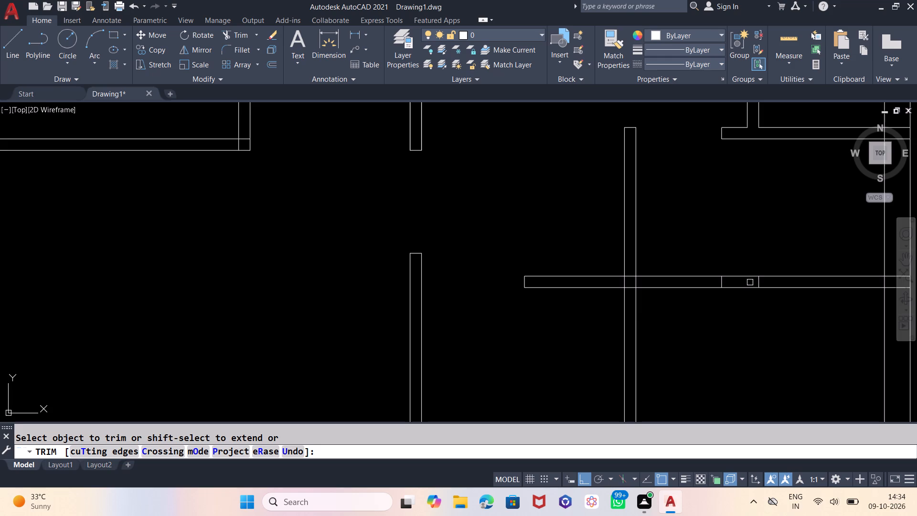
{"action": "left_click", "coordinate": [759, 281]}
{"action": "left_click", "coordinate": [722, 283]}
Trim the four line segments inside the crossing of the extended horizontal partition and the lower room's left partition.
{"action": "scroll", "coordinate": [565, 255], "scroll_direction": "down", "scroll_amount": 1}
{"action": "scroll", "coordinate": [610, 265], "scroll_direction": "up", "scroll_amount": 2}
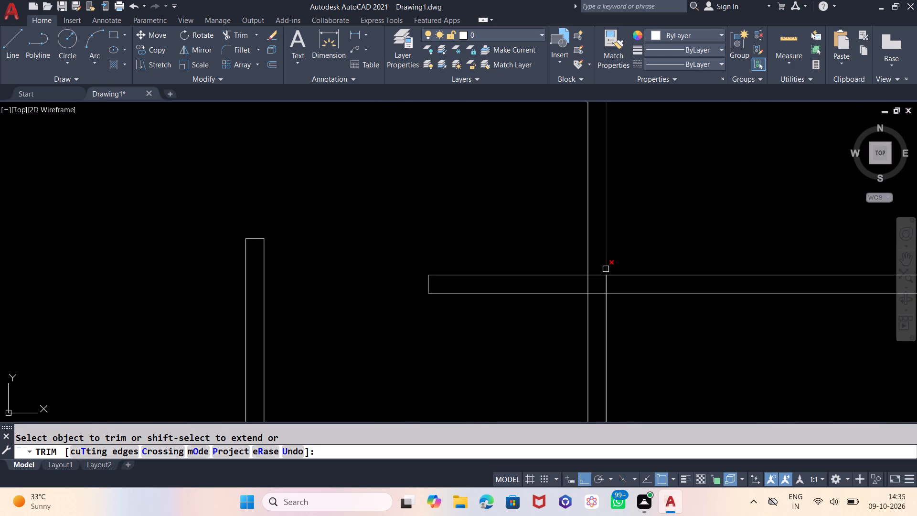
{"action": "left_click", "coordinate": [600, 274]}
{"action": "left_click", "coordinate": [598, 292]}
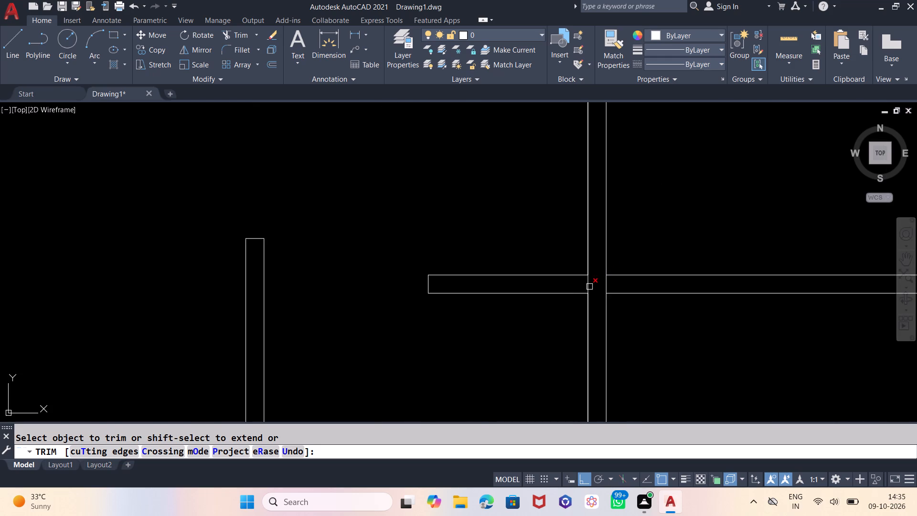
{"action": "left_click", "coordinate": [589, 287]}
{"action": "left_click", "coordinate": [609, 285]}
{"action": "scroll", "coordinate": [569, 240], "scroll_direction": "down", "scroll_amount": 1}
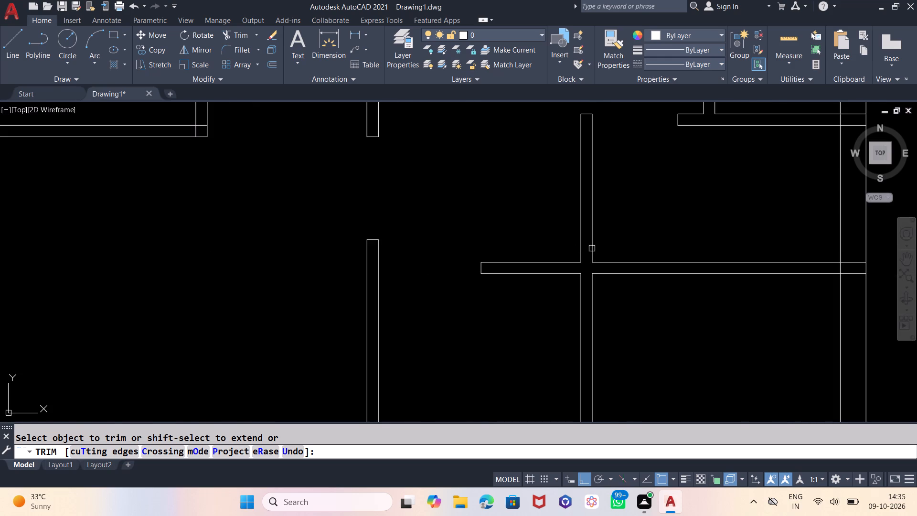
{"action": "scroll", "coordinate": [605, 264], "scroll_direction": "down", "scroll_amount": 2}
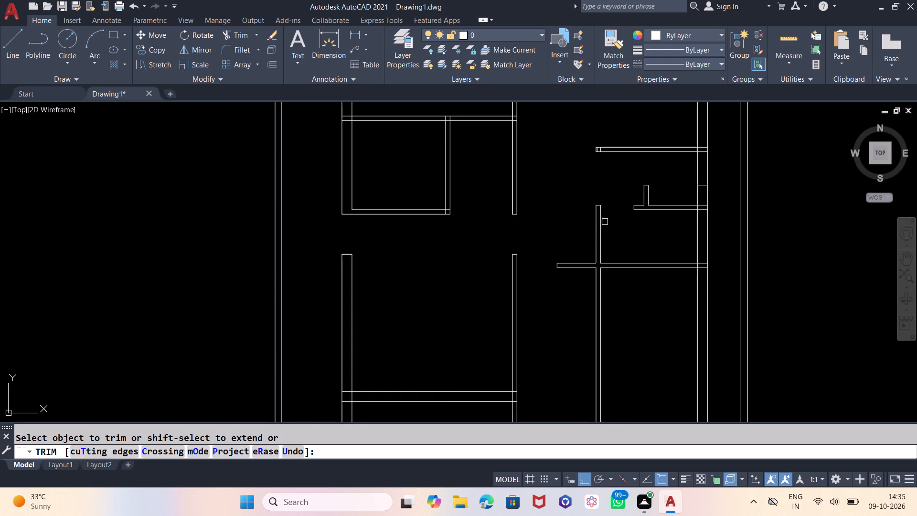
{"action": "key", "text": "Escape"}
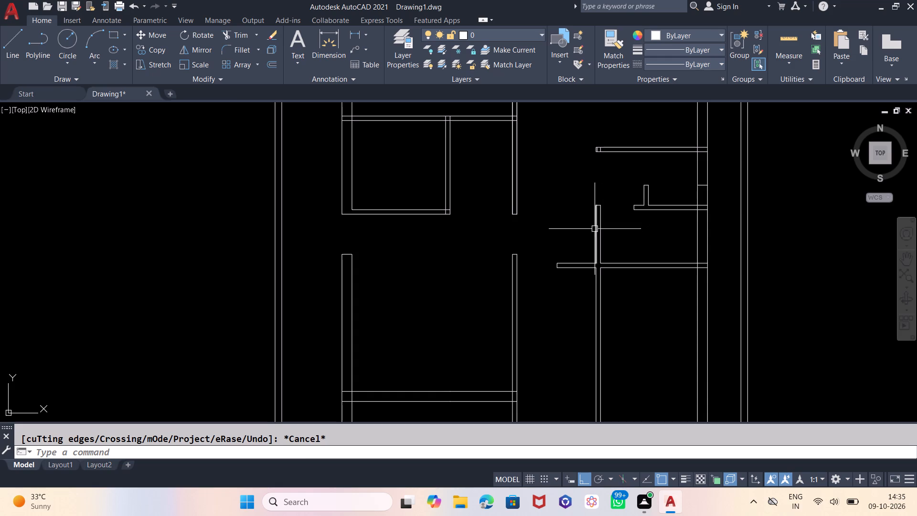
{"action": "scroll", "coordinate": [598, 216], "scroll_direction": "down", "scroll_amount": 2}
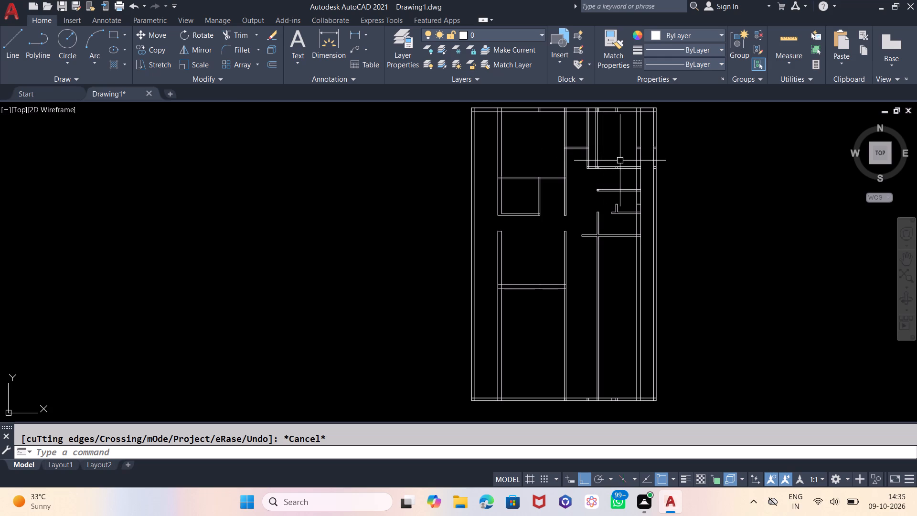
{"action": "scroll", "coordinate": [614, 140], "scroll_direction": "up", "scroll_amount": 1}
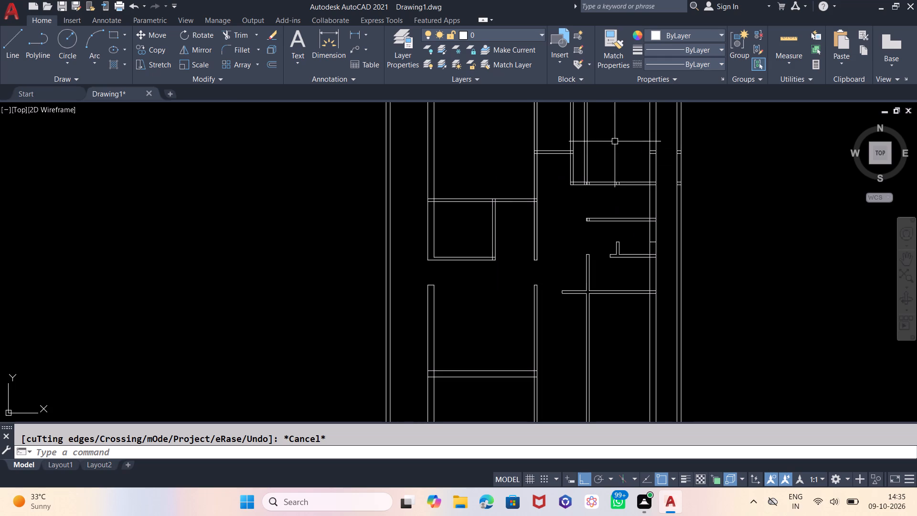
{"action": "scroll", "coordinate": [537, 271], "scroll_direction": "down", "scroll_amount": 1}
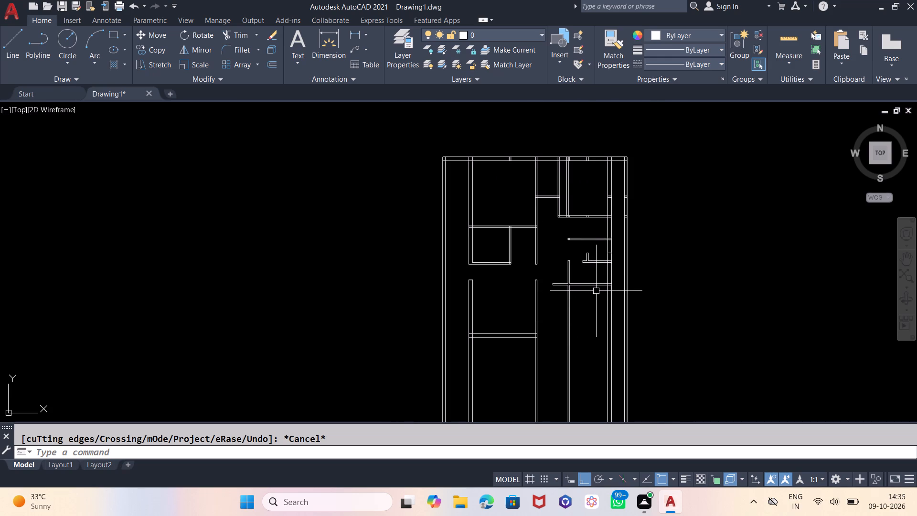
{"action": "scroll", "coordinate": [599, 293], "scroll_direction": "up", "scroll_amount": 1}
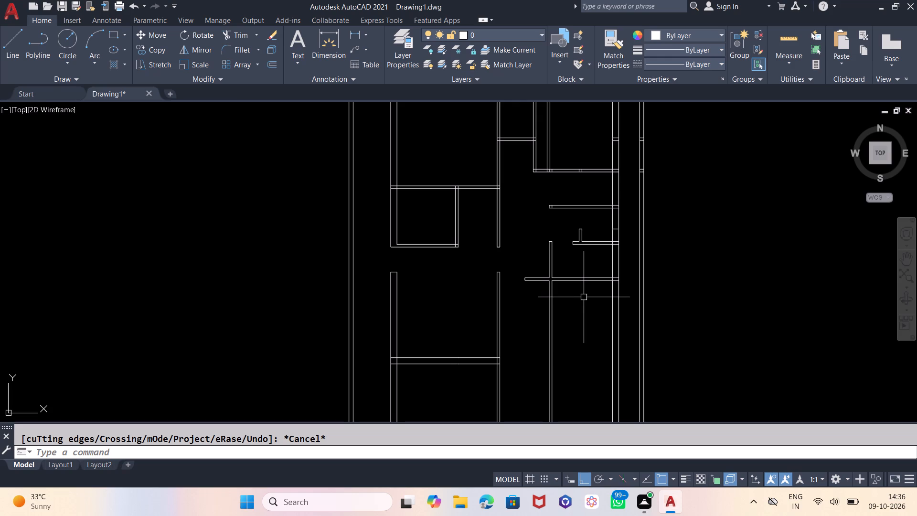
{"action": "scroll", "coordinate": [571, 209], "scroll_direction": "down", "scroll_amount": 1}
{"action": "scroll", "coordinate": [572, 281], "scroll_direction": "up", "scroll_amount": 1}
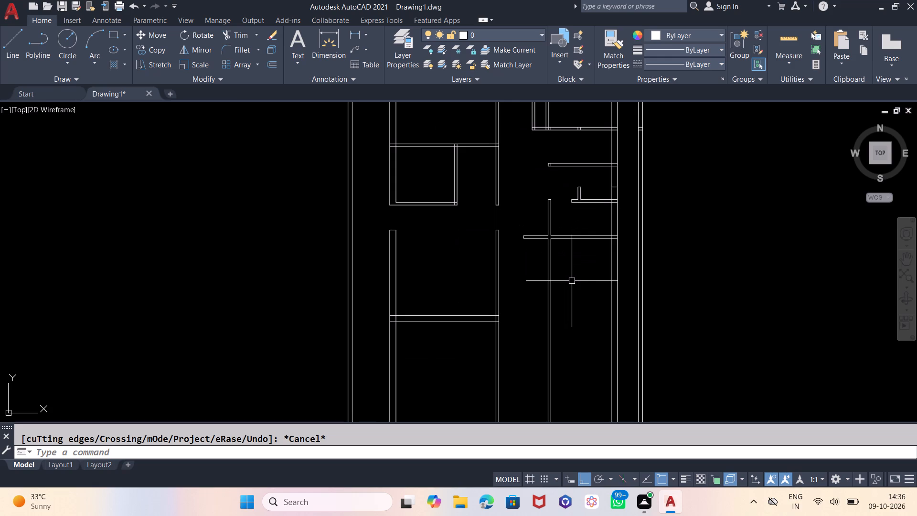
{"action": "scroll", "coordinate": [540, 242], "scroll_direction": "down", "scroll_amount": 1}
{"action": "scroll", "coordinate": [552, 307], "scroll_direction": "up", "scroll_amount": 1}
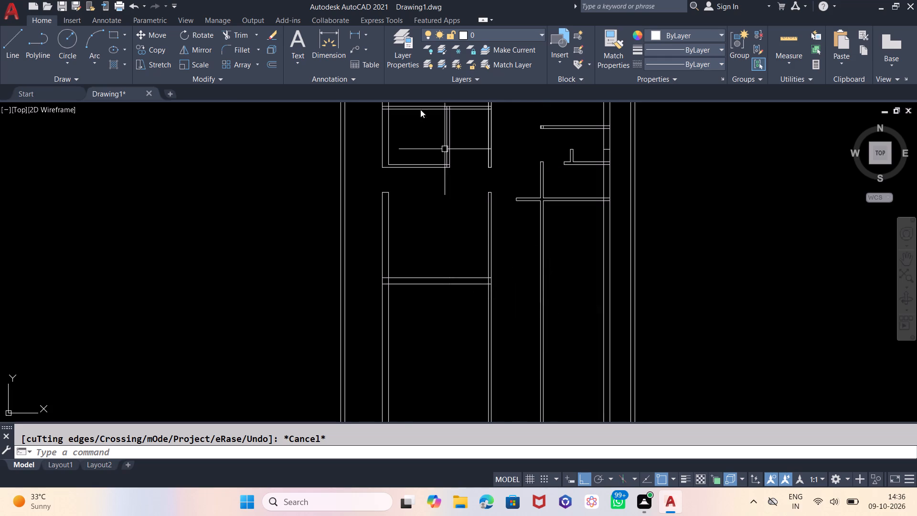
Measure the clear width between the central wall and the right wall along the bottom wall using a trial dimension.
{"action": "left_click", "coordinate": [330, 38]}
{"action": "scroll", "coordinate": [527, 261], "scroll_direction": "down", "scroll_amount": 2}
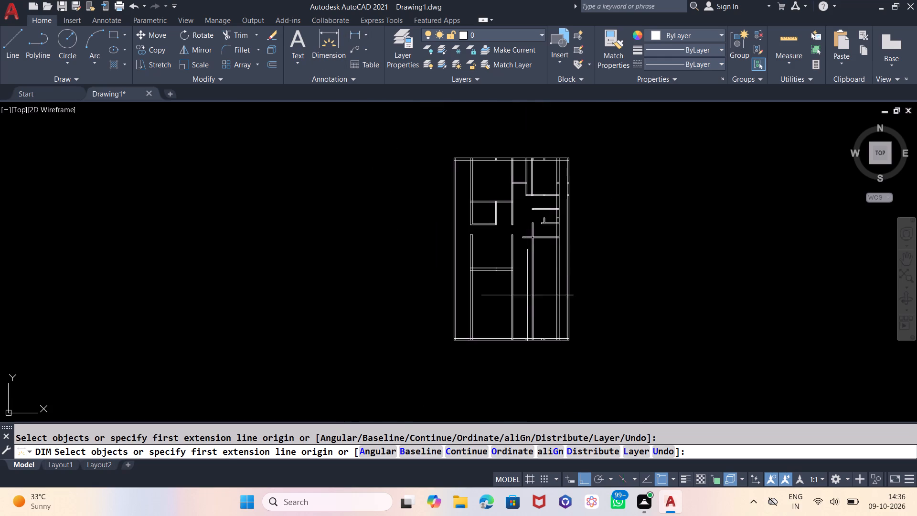
{"action": "scroll", "coordinate": [527, 300], "scroll_direction": "up", "scroll_amount": 1}
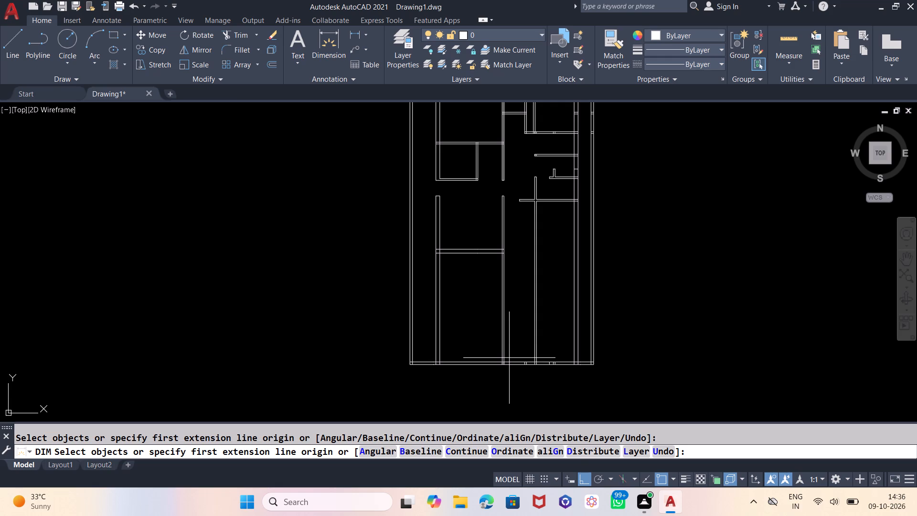
{"action": "scroll", "coordinate": [509, 358], "scroll_direction": "up", "scroll_amount": 3}
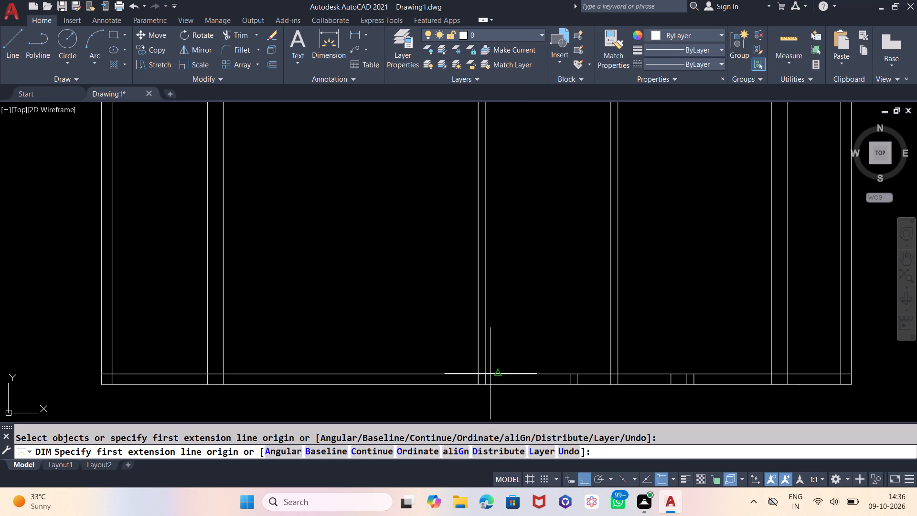
{"action": "left_click", "coordinate": [487, 374]}
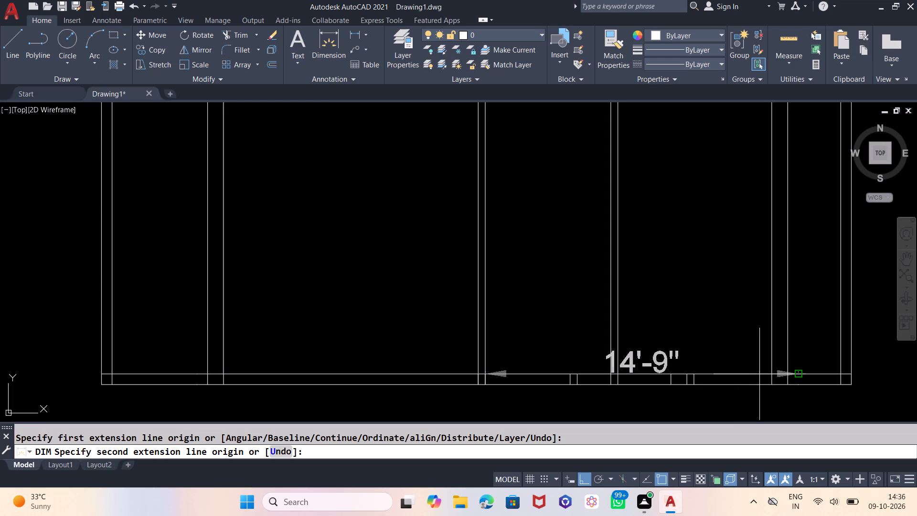
{"action": "scroll", "coordinate": [528, 367], "scroll_direction": "down", "scroll_amount": 2}
{"action": "scroll", "coordinate": [454, 369], "scroll_direction": "down", "scroll_amount": 1}
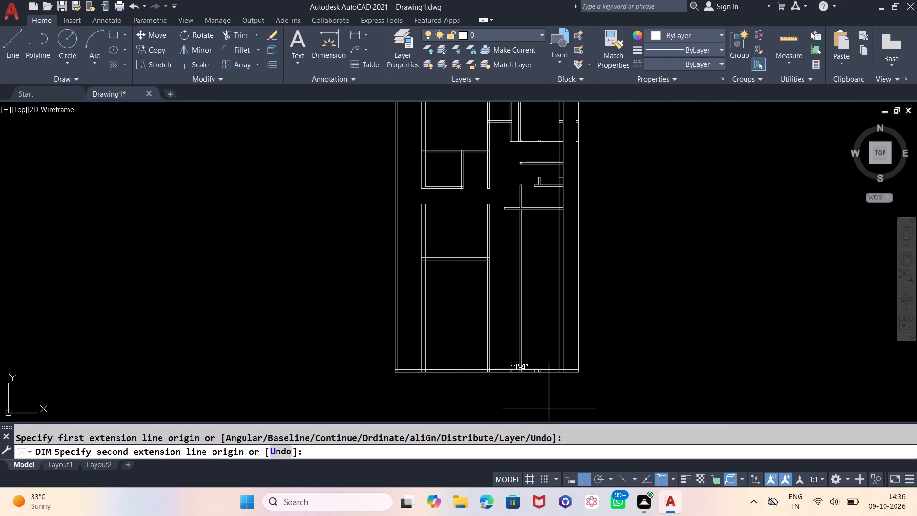
{"action": "key", "text": "Escape"}
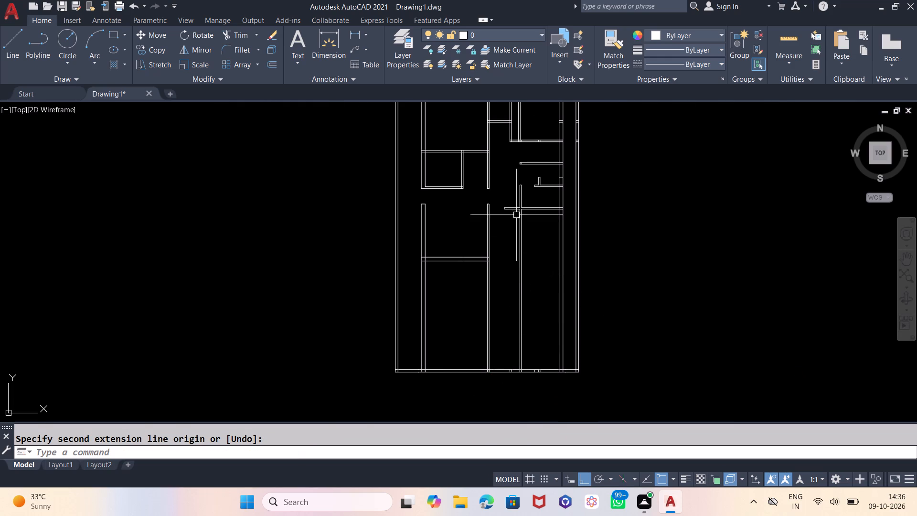
Draw a short line closing the gap in the lower edge of the horizontal partition where the vertical partition crosses it.
{"action": "scroll", "coordinate": [513, 205], "scroll_direction": "up", "scroll_amount": 1}
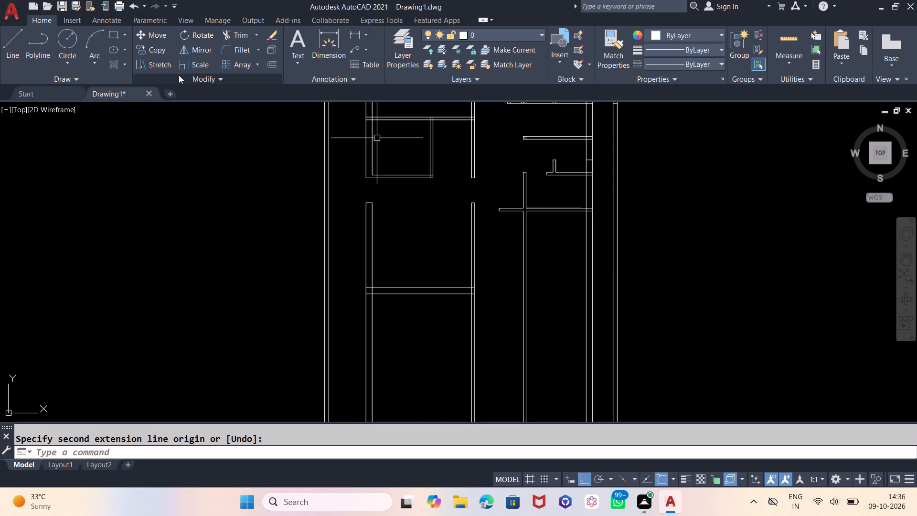
{"action": "left_click", "coordinate": [19, 43]}
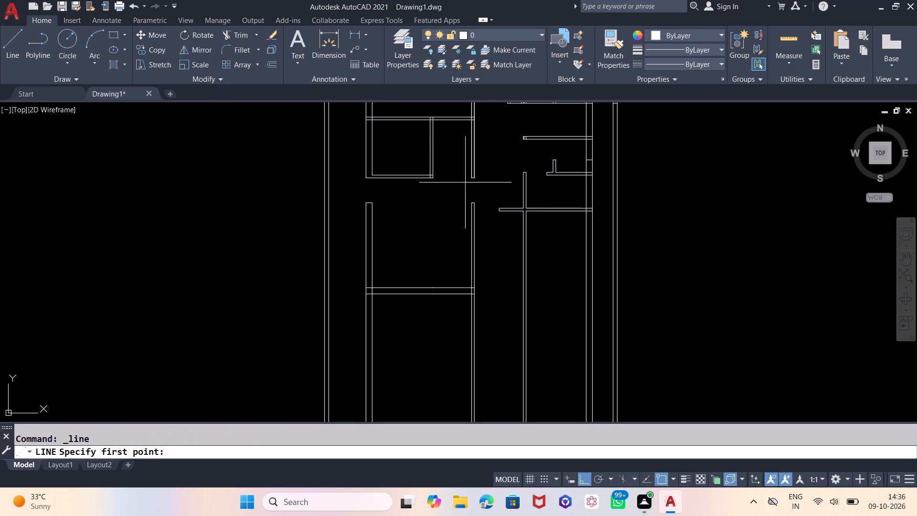
{"action": "scroll", "coordinate": [547, 220], "scroll_direction": "up", "scroll_amount": 3}
{"action": "scroll", "coordinate": [448, 180], "scroll_direction": "up", "scroll_amount": 2}
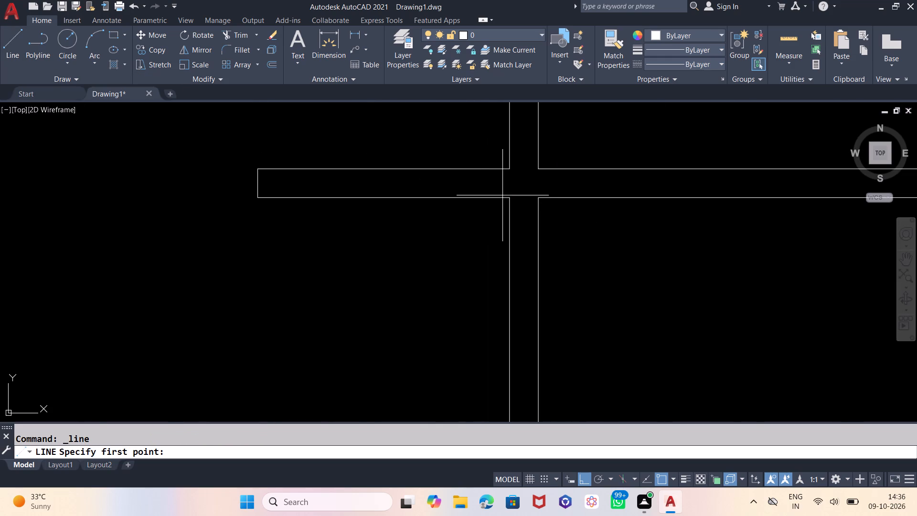
{"action": "left_click", "coordinate": [509, 195]}
{"action": "left_click", "coordinate": [540, 196]}
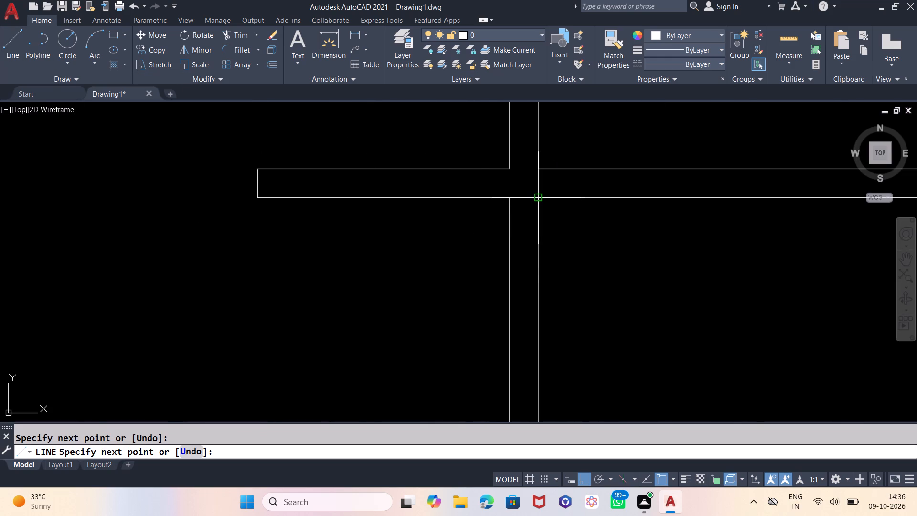
{"action": "scroll", "coordinate": [574, 287], "scroll_direction": "down", "scroll_amount": 3}
{"action": "scroll", "coordinate": [523, 180], "scroll_direction": "down", "scroll_amount": 2}
{"action": "scroll", "coordinate": [478, 162], "scroll_direction": "down", "scroll_amount": 1}
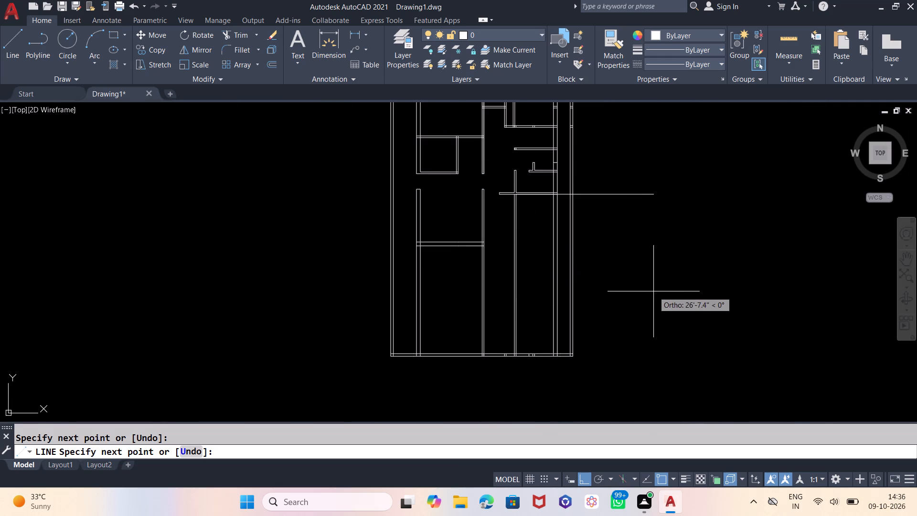
{"action": "key", "text": "Escape"}
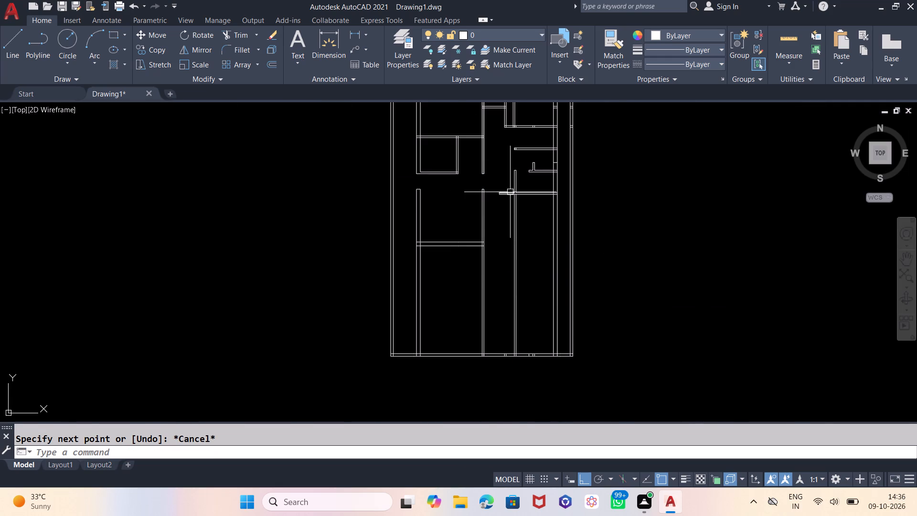
Trim away both lines of the vertical partition below the extended horizontal partition.
{"action": "scroll", "coordinate": [511, 193], "scroll_direction": "up", "scroll_amount": 2}
{"action": "type", "text": "TR"}
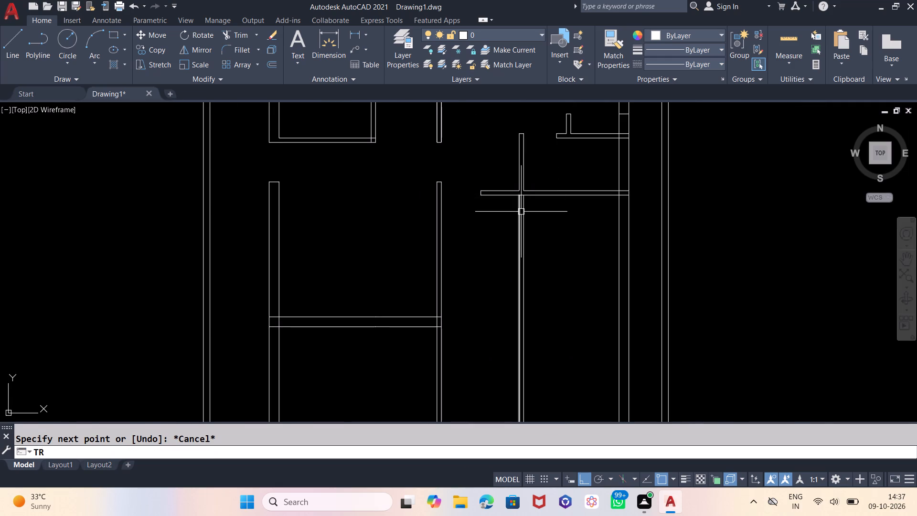
{"action": "key", "text": "Return"}
{"action": "left_click", "coordinate": [535, 215]}
{"action": "left_click", "coordinate": [509, 237]}
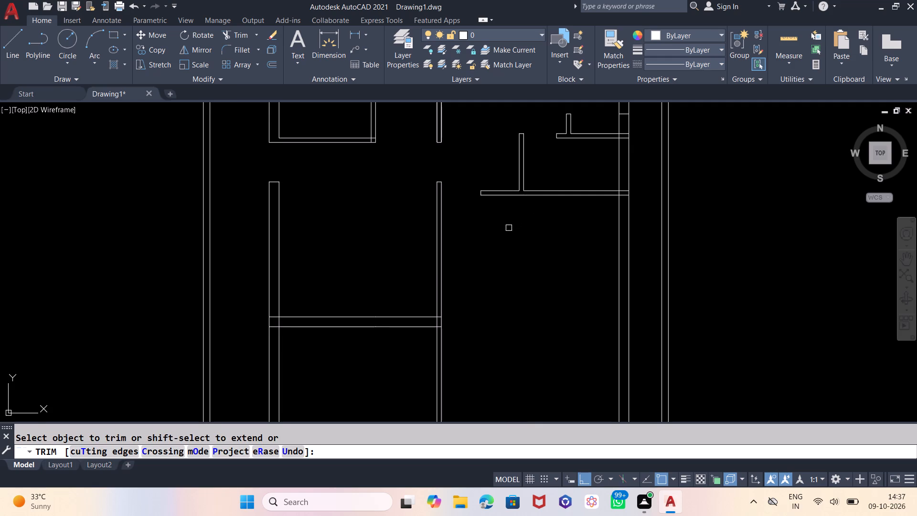
{"action": "scroll", "coordinate": [510, 155], "scroll_direction": "down", "scroll_amount": 1}
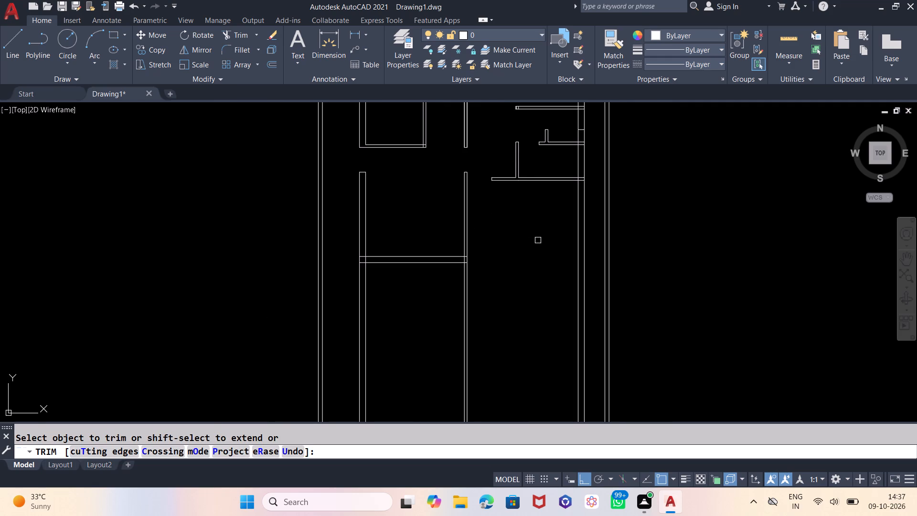
{"action": "key", "text": "Escape"}
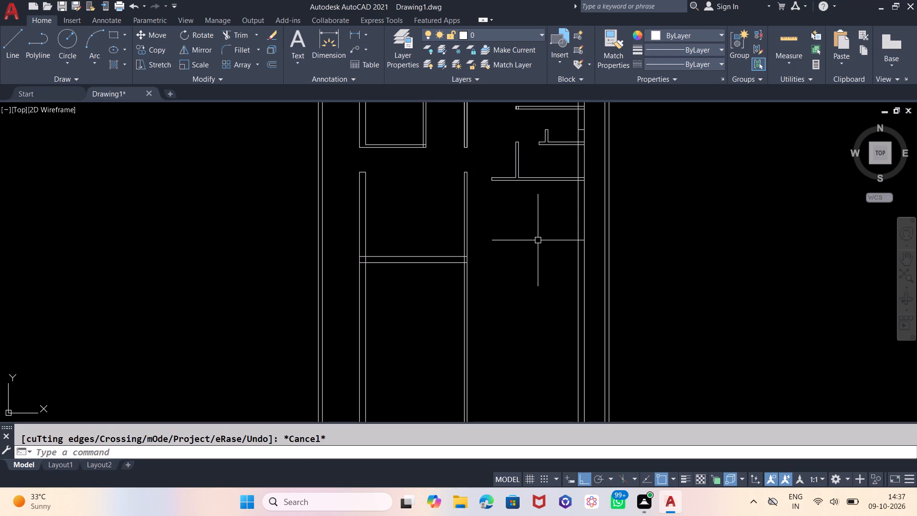
Offset the three segments of the extended horizontal partition's lower edge 17' downward.
{"action": "key", "text": "o"}
{"action": "key", "text": "Return"}
{"action": "type", "text": "17"}
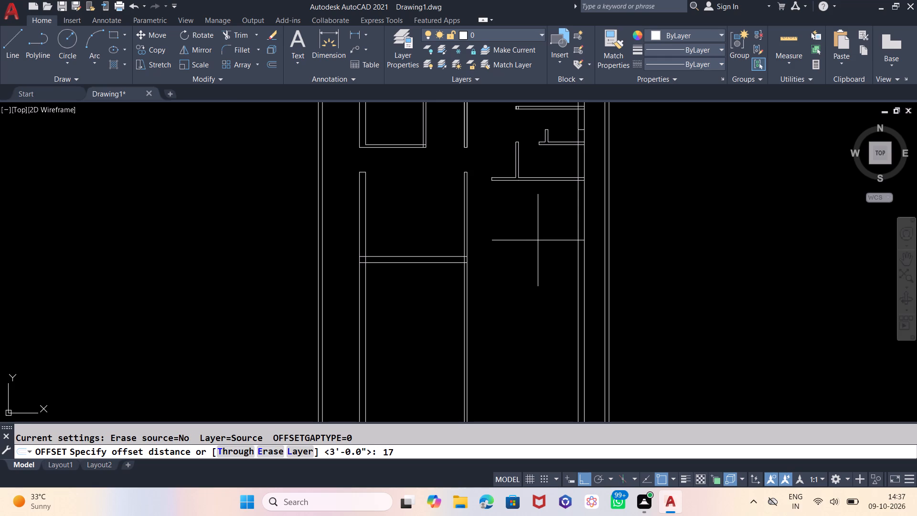
{"action": "key", "text": "apostrophe"}
{"action": "key", "text": "Return"}
{"action": "left_click", "coordinate": [538, 182]}
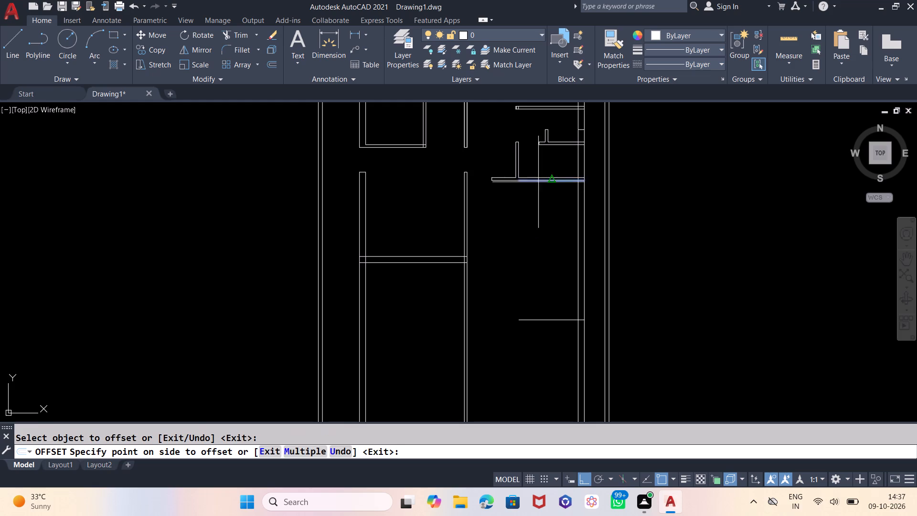
{"action": "left_click", "coordinate": [543, 259]}
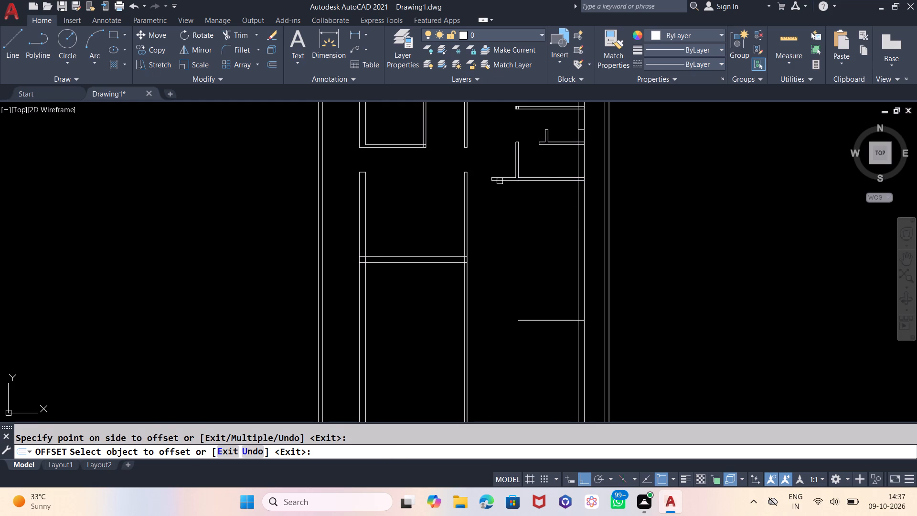
{"action": "left_click", "coordinate": [500, 181]}
{"action": "left_click", "coordinate": [509, 247]}
{"action": "left_click", "coordinate": [519, 179]}
{"action": "left_click", "coordinate": [520, 252]}
{"action": "key", "text": "Escape"}
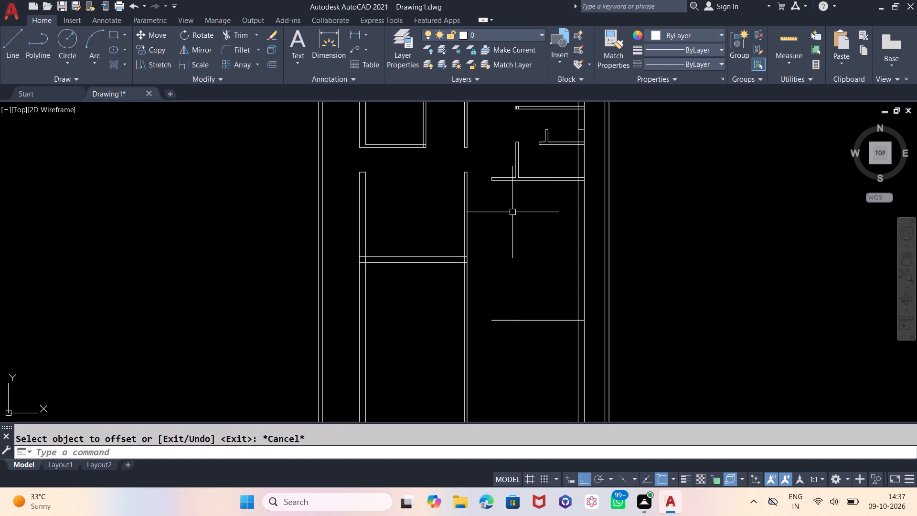
Offset the three segments of the new horizontal line 9" downward to form the lower room's bottom wall.
{"action": "key", "text": "o"}
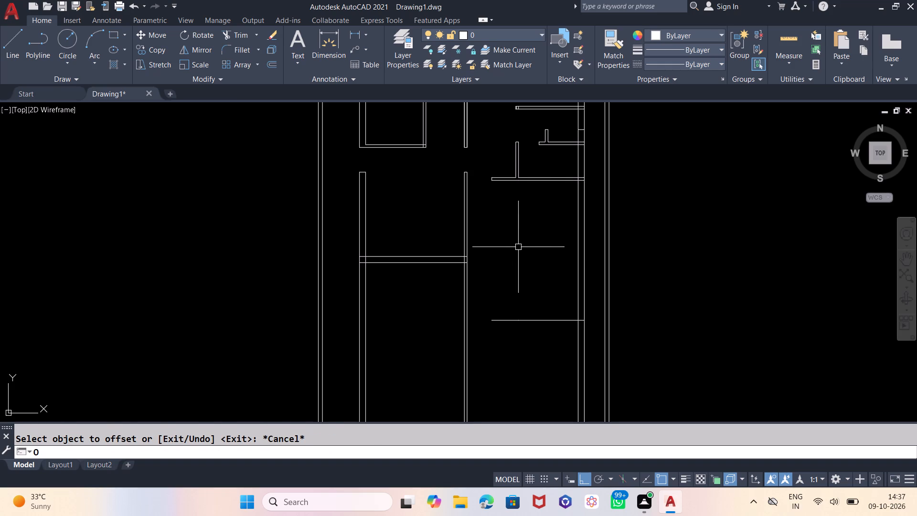
{"action": "key", "text": "Return"}
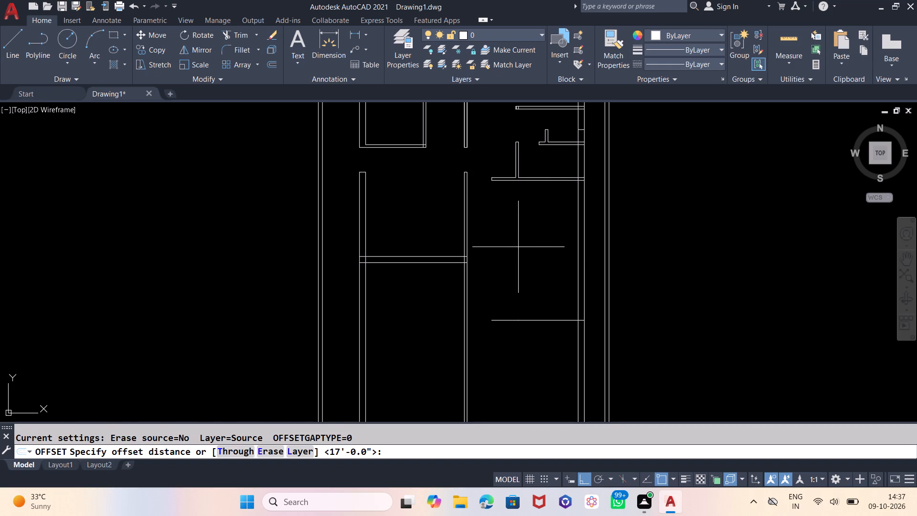
{"action": "key", "text": "9"}
{"action": "key", "text": "Return"}
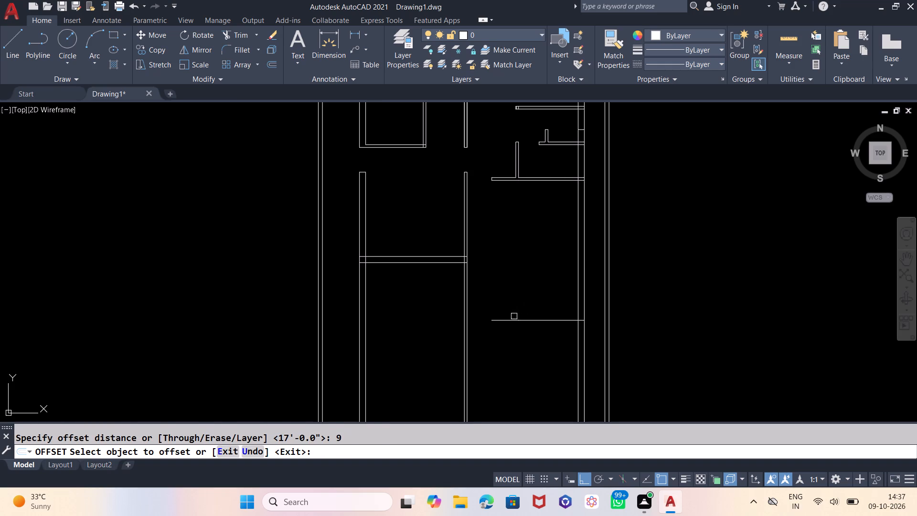
{"action": "left_click", "coordinate": [500, 318]}
{"action": "left_click", "coordinate": [503, 350]}
{"action": "scroll", "coordinate": [513, 328], "scroll_direction": "up", "scroll_amount": 2}
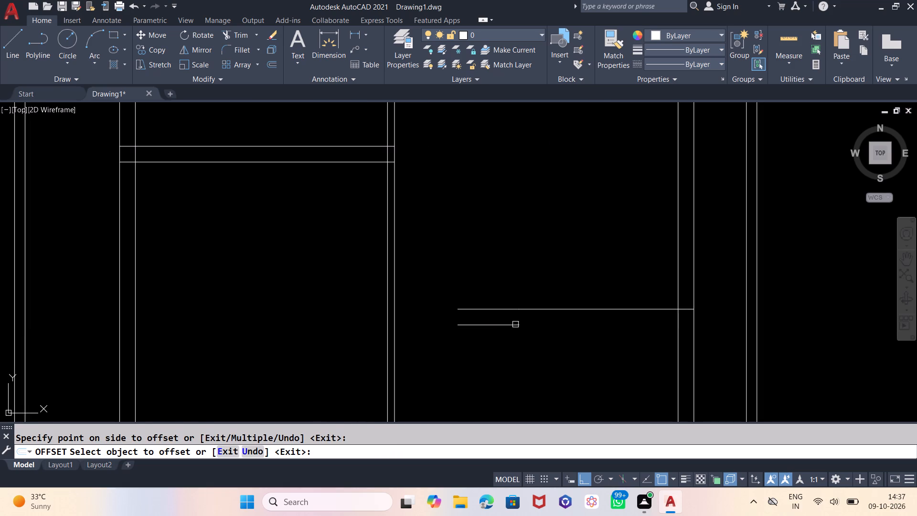
{"action": "left_click", "coordinate": [521, 308]}
{"action": "left_click", "coordinate": [528, 332]}
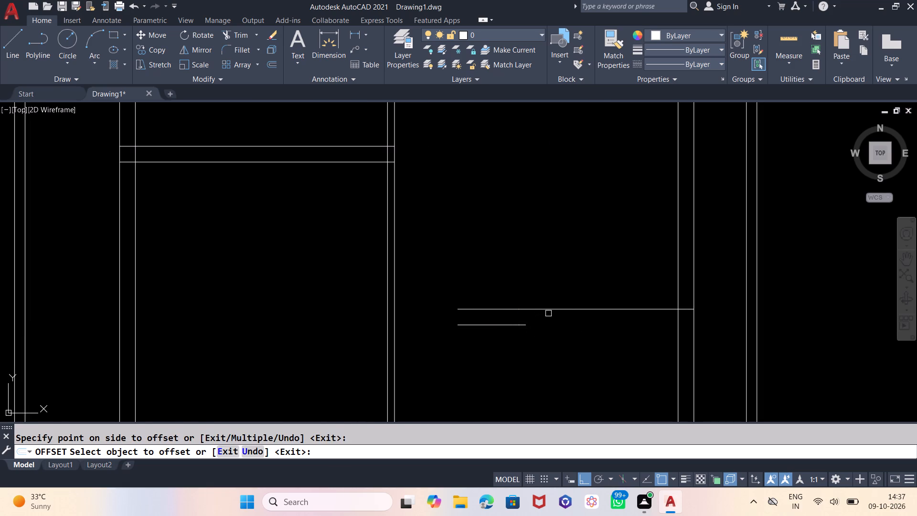
{"action": "left_click", "coordinate": [556, 307]}
{"action": "left_click", "coordinate": [556, 343]}
Draw a short vertical line closing the open left end of the lower right room's 9" bottom wall.
{"action": "scroll", "coordinate": [522, 240], "scroll_direction": "down", "scroll_amount": 2}
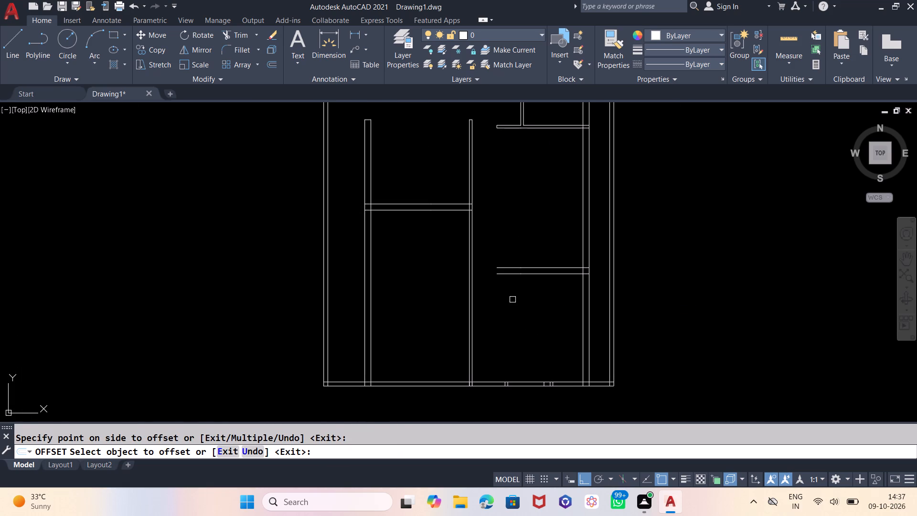
{"action": "left_click", "coordinate": [13, 43]}
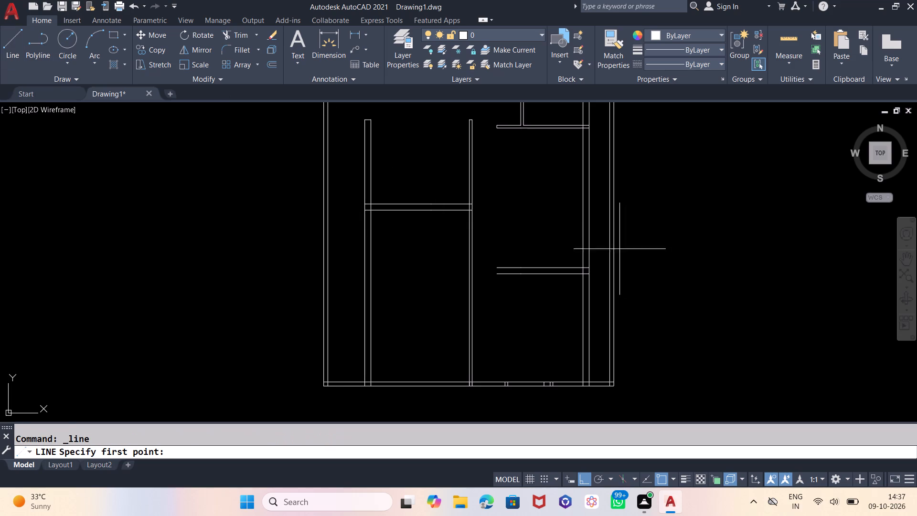
{"action": "left_click", "coordinate": [498, 274]}
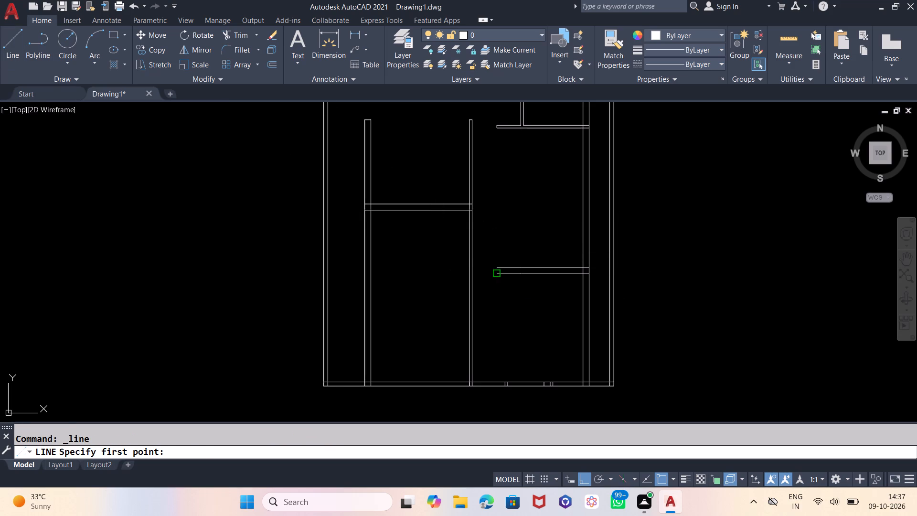
{"action": "left_click", "coordinate": [499, 266]}
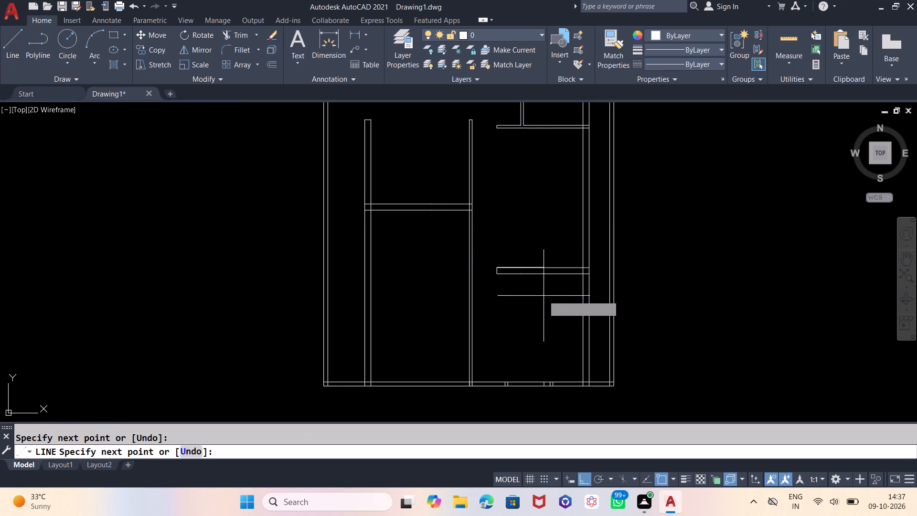
{"action": "key", "text": "Escape"}
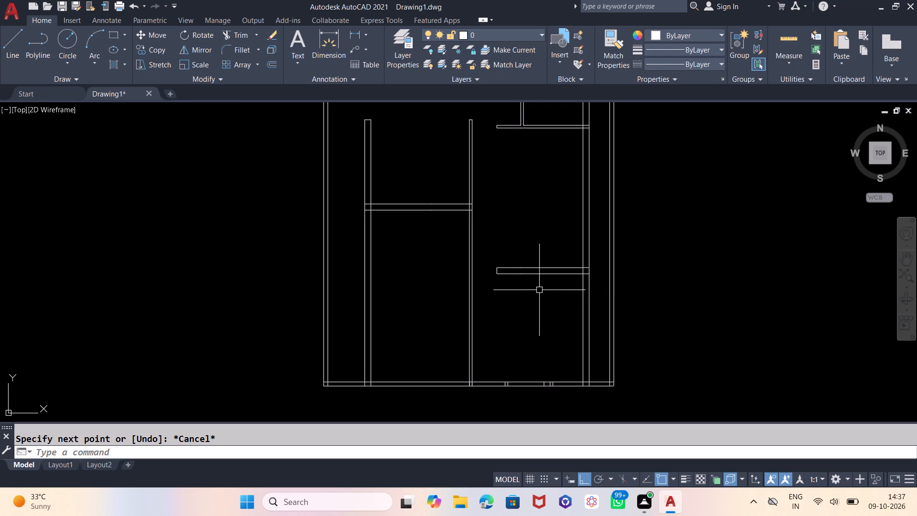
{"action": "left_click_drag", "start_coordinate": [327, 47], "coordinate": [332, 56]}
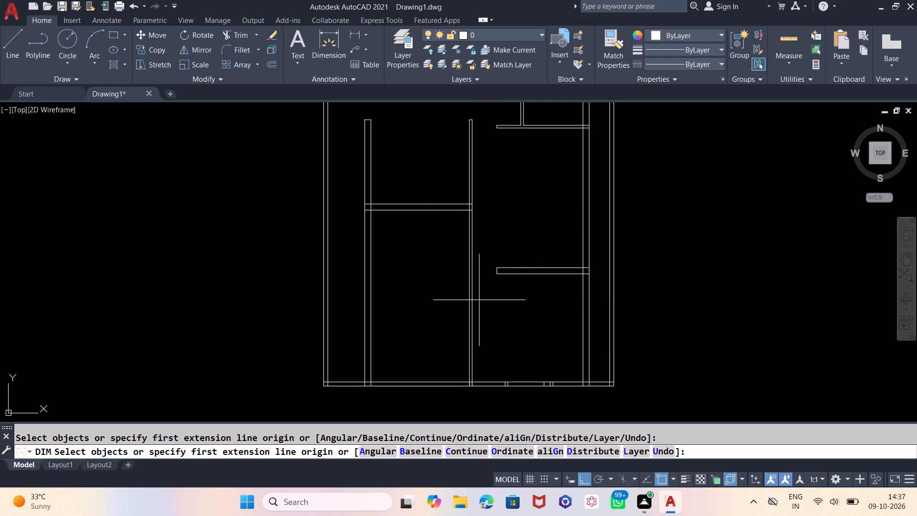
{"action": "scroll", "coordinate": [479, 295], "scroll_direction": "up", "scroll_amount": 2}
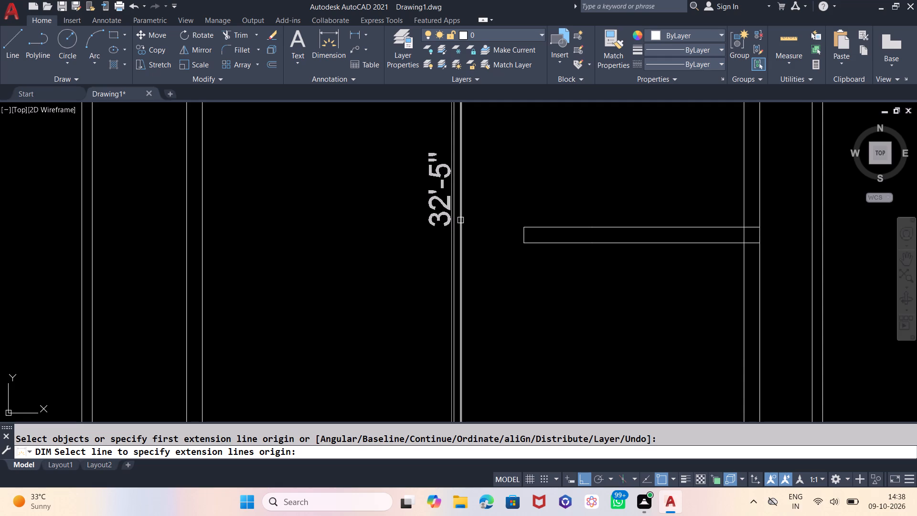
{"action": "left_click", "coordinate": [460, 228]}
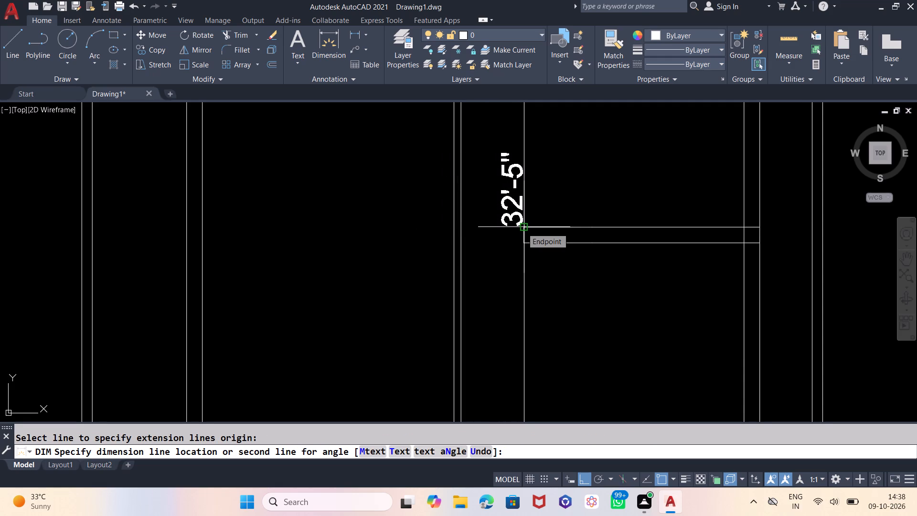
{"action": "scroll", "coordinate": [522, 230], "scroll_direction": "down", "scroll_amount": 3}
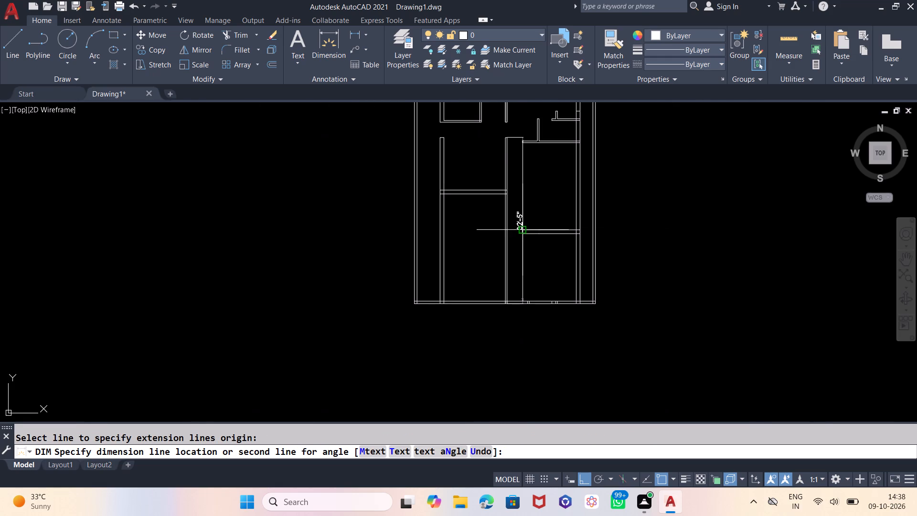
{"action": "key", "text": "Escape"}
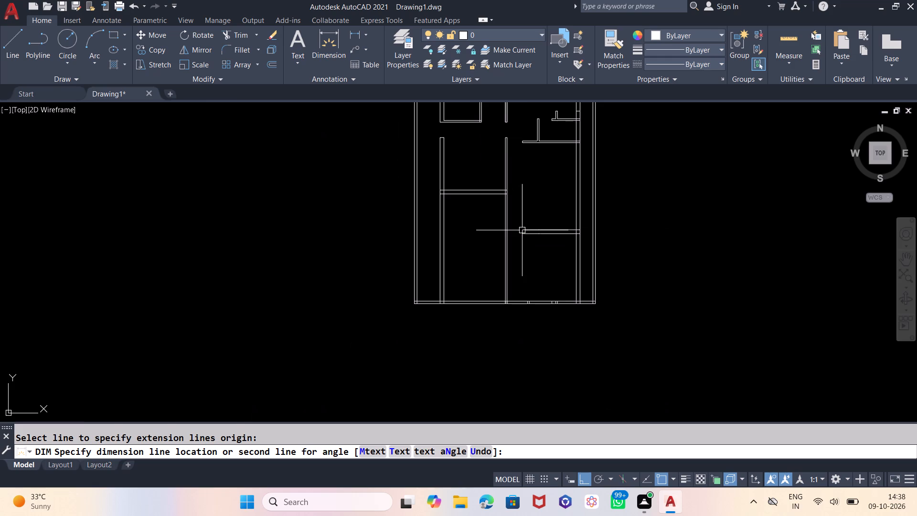
Offset the right line of the central vertical partition 4' to the right, across the 9" wall's left end.
{"action": "scroll", "coordinate": [522, 230], "scroll_direction": "up", "scroll_amount": 4}
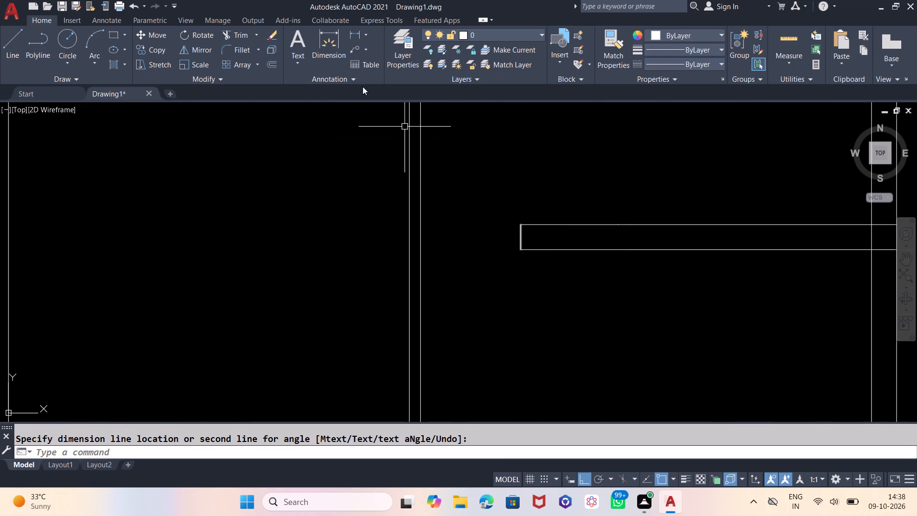
{"action": "key", "text": "o"}
{"action": "key", "text": "Return"}
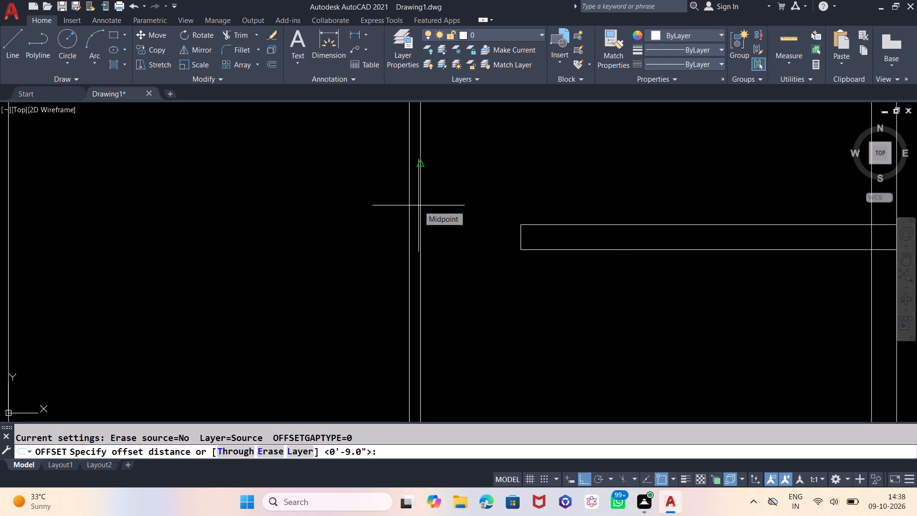
{"action": "type", "text": "4'"}
{"action": "key", "text": "Return"}
{"action": "left_click", "coordinate": [422, 216]}
{"action": "left_click", "coordinate": [453, 216]}
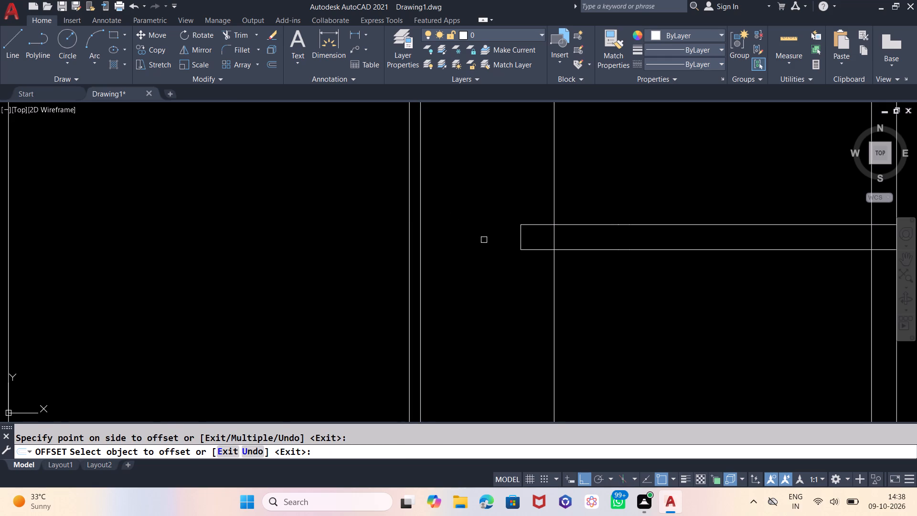
{"action": "key", "text": "Escape"}
Trim the 9" wall's two lines left of the 4' offset line and remove the leftover end line.
{"action": "type", "text": "TR"}
{"action": "key", "text": "Return"}
{"action": "key", "text": "Return"}
{"action": "left_click_drag", "start_coordinate": [533, 197], "coordinate": [535, 203]}
{"action": "left_click", "coordinate": [525, 258]}
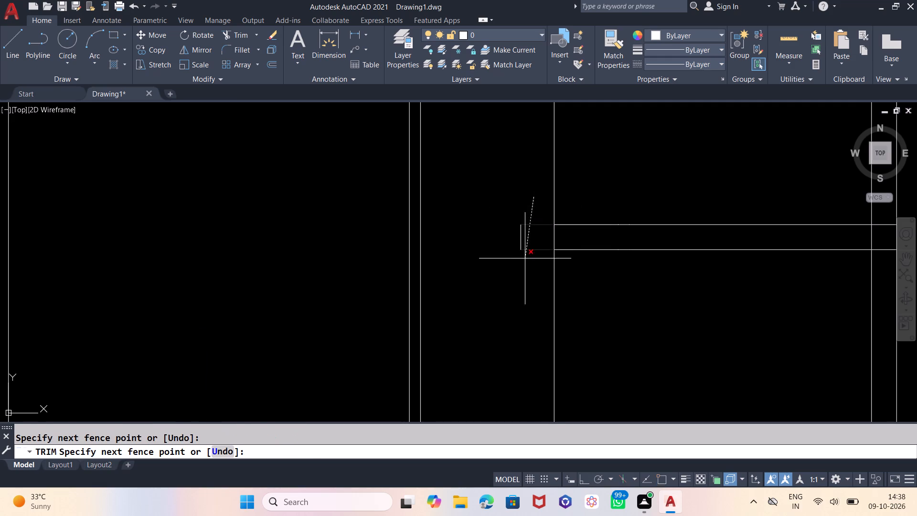
{"action": "left_click", "coordinate": [528, 234]}
{"action": "left_click", "coordinate": [514, 246]}
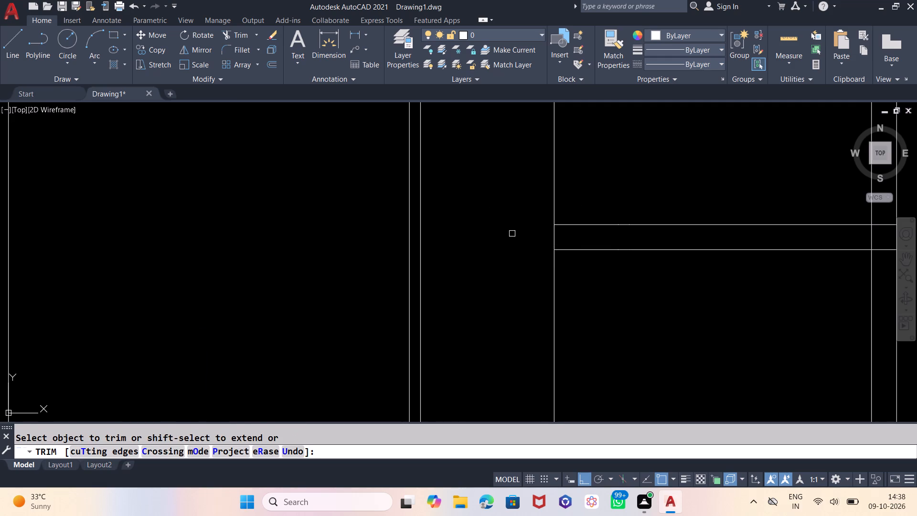
Trim the 4' offset line above and below the 9" wall, keeping only the piece that closes the wall's end.
{"action": "left_click", "coordinate": [566, 181]}
{"action": "left_click", "coordinate": [522, 208]}
{"action": "scroll", "coordinate": [521, 206], "scroll_direction": "down", "scroll_amount": 3}
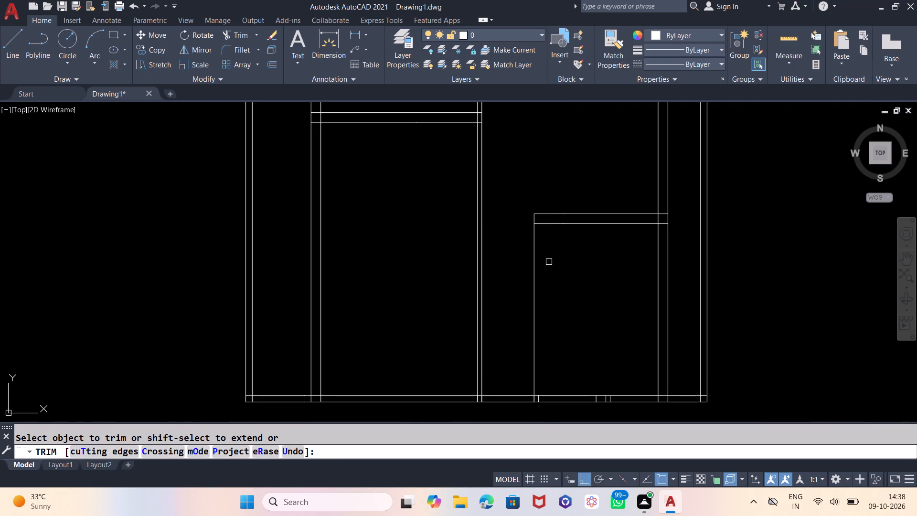
{"action": "left_click_drag", "start_coordinate": [550, 262], "coordinate": [545, 265]}
{"action": "left_click", "coordinate": [511, 279]}
{"action": "scroll", "coordinate": [525, 376], "scroll_direction": "down", "scroll_amount": 2}
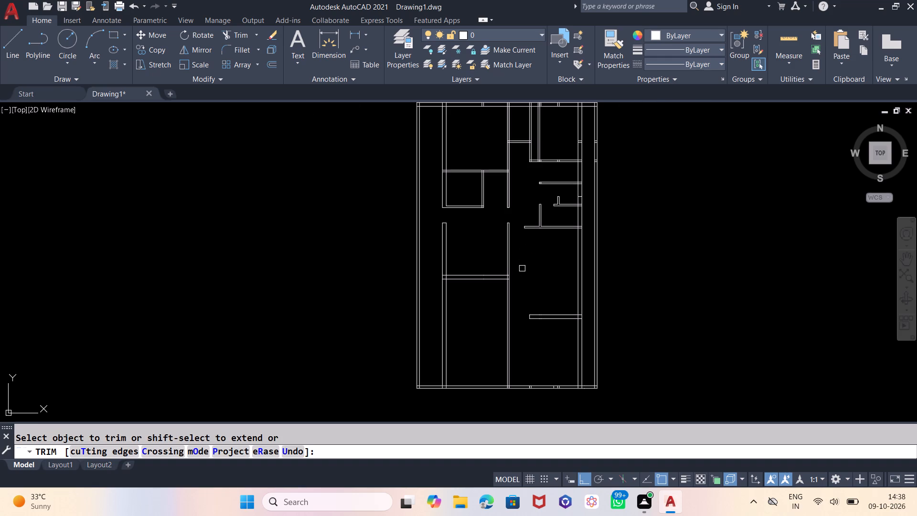
{"action": "middle_click_drag", "start_coordinate": [561, 389], "coordinate": [553, 389]}
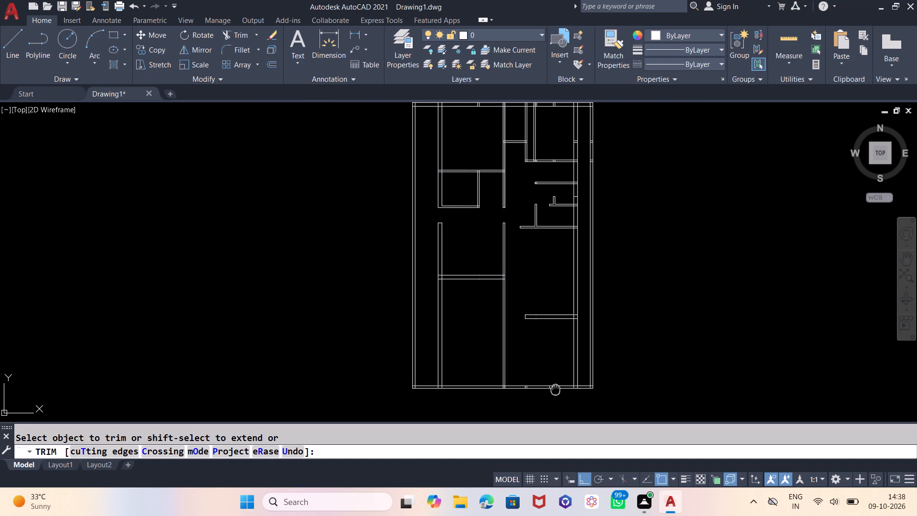
{"action": "middle_click_drag", "start_coordinate": [553, 389], "coordinate": [527, 398]}
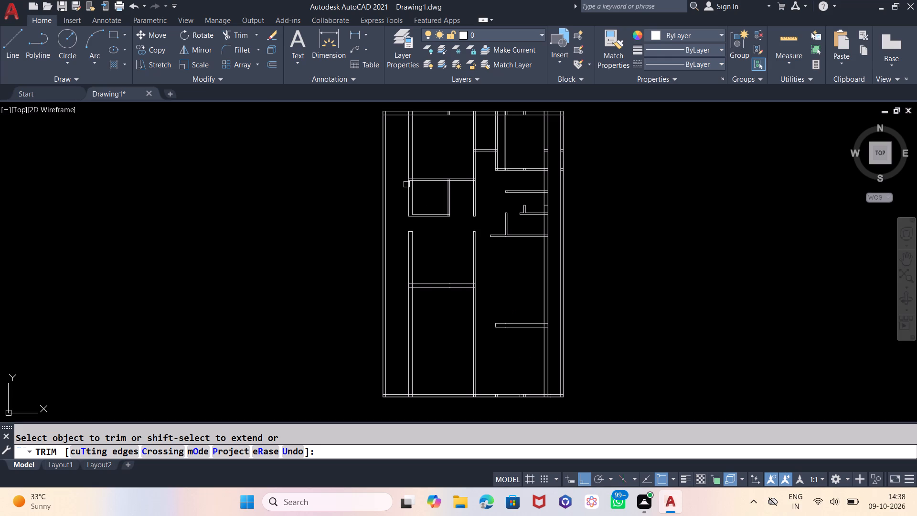
{"action": "key", "text": "Escape"}
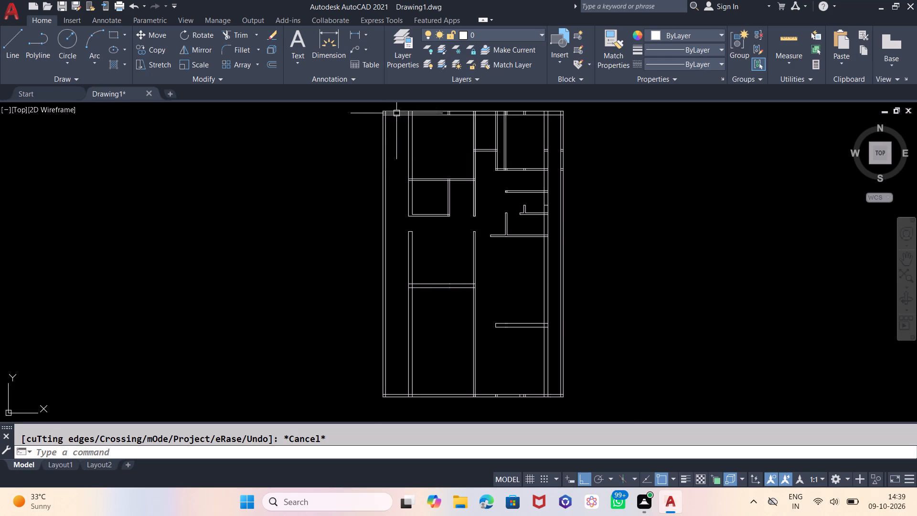
Offset the upper line of the small top middle room's bottom partition 30" upward.
{"action": "scroll", "coordinate": [403, 103], "scroll_direction": "up", "scroll_amount": 1}
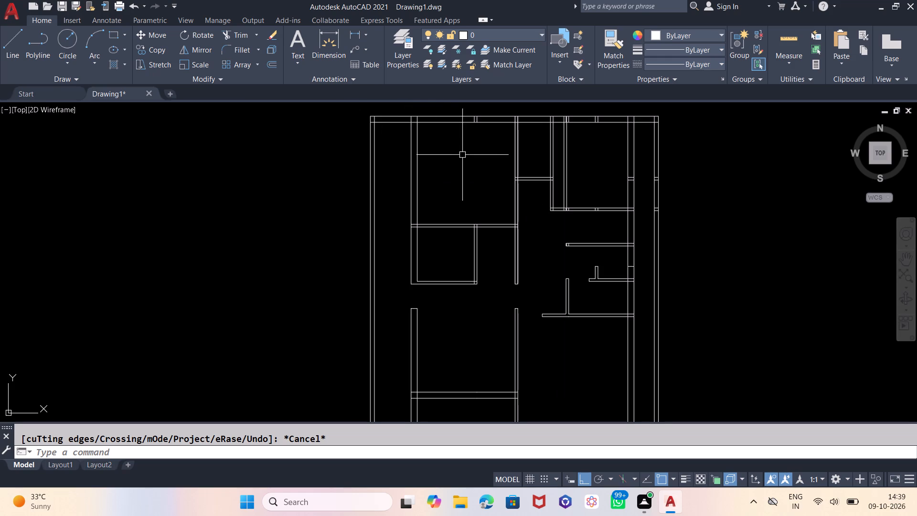
{"action": "scroll", "coordinate": [515, 147], "scroll_direction": "up", "scroll_amount": 1}
{"action": "scroll", "coordinate": [518, 288], "scroll_direction": "down", "scroll_amount": 1}
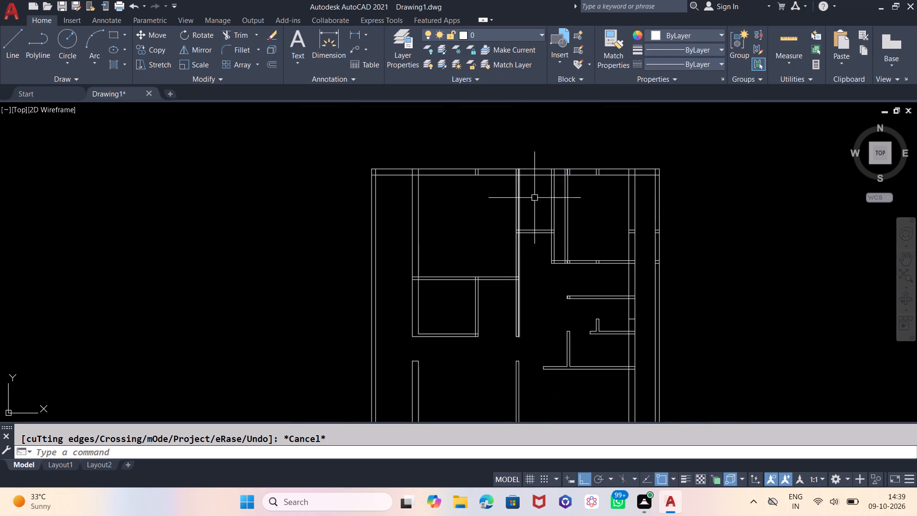
{"action": "scroll", "coordinate": [528, 189], "scroll_direction": "up", "scroll_amount": 1}
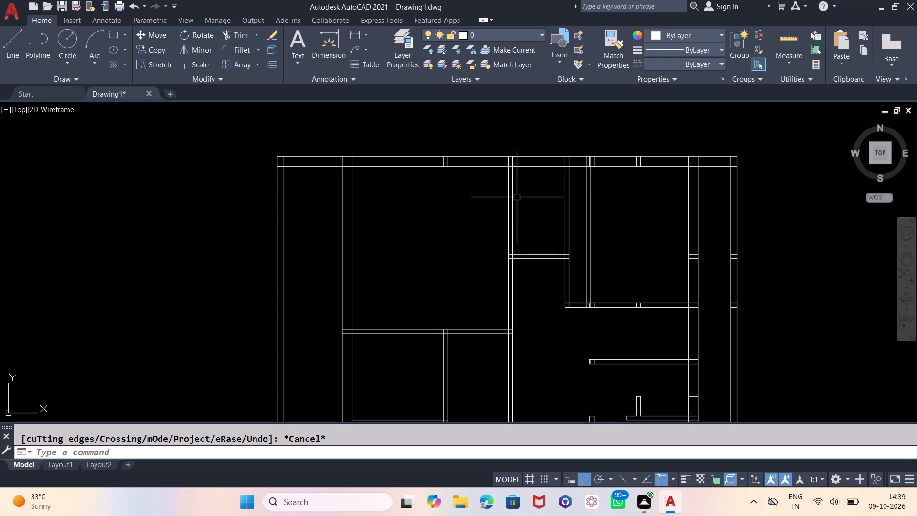
{"action": "key", "text": "o"}
{"action": "key", "text": "Return"}
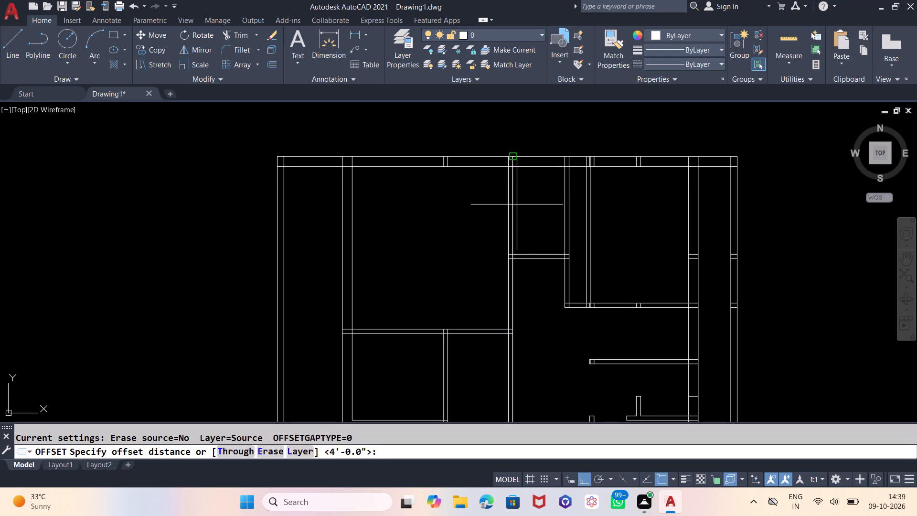
{"action": "scroll", "coordinate": [508, 221], "scroll_direction": "up", "scroll_amount": 3}
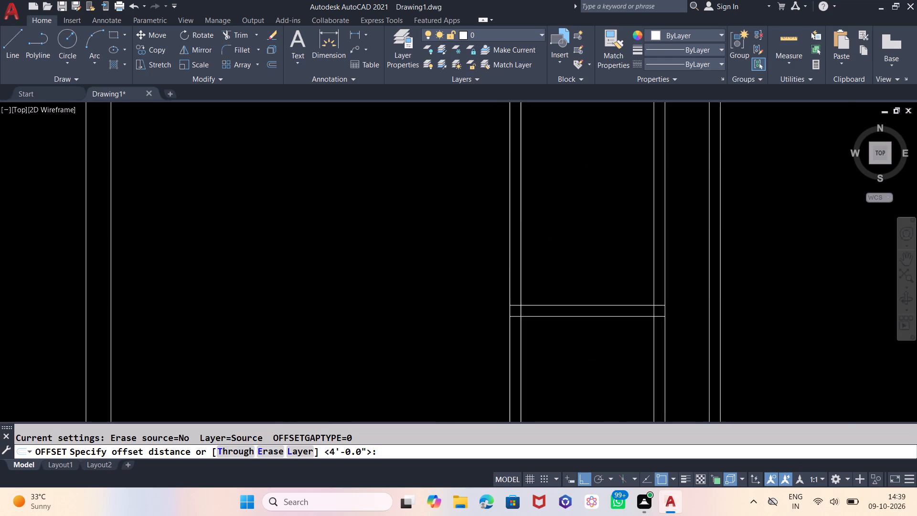
{"action": "scroll", "coordinate": [513, 322], "scroll_direction": "down", "scroll_amount": 1}
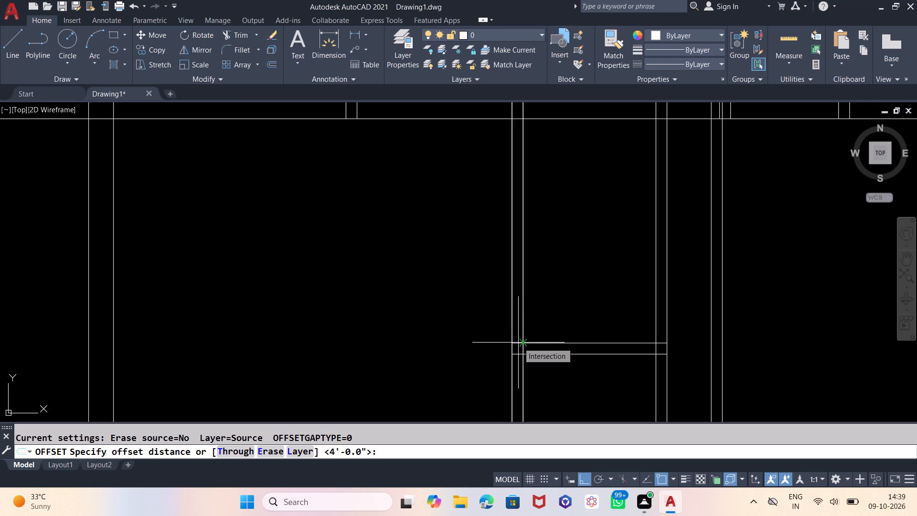
{"action": "type", "text": "30"}
{"action": "key", "text": "Return"}
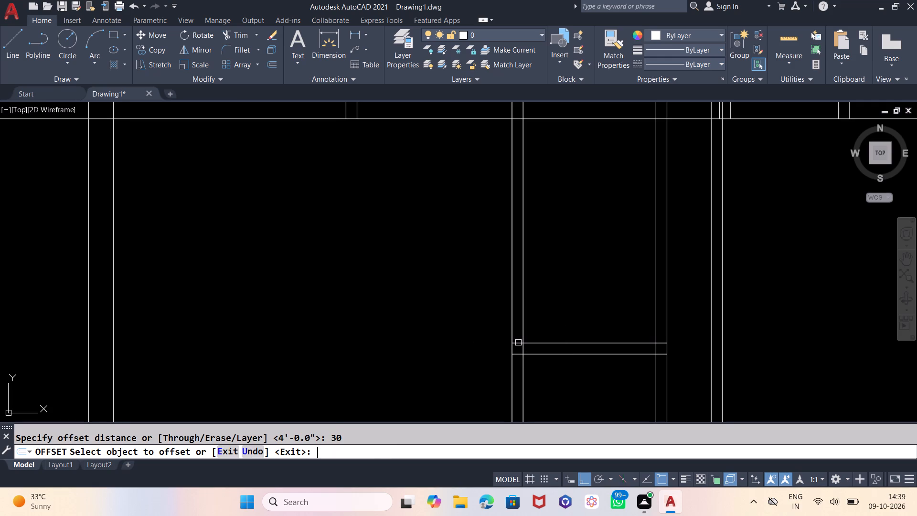
{"action": "left_click", "coordinate": [518, 343]}
{"action": "left_click", "coordinate": [518, 234]}
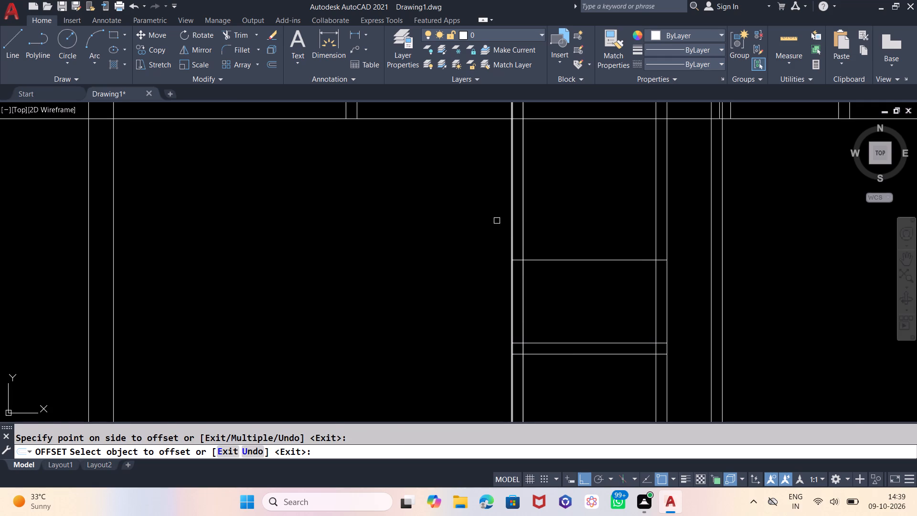
{"action": "scroll", "coordinate": [481, 200], "scroll_direction": "down", "scroll_amount": 1}
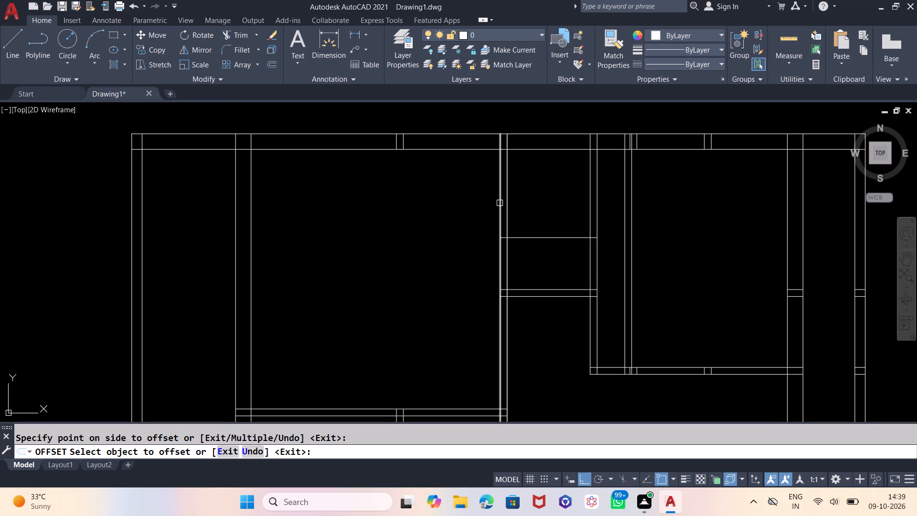
{"action": "key", "text": "Escape"}
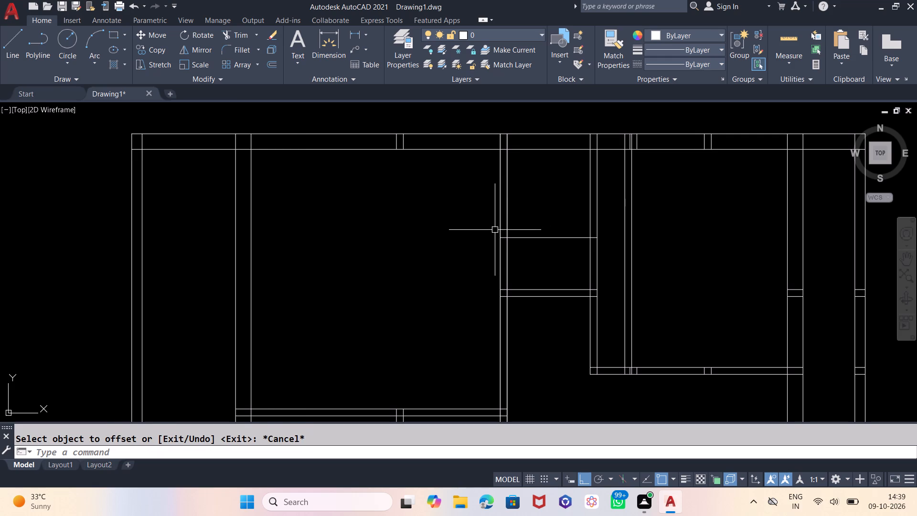
Trim both lines of the vertical partition between the 30" offset line and the small room's bottom partition to open a doorway.
{"action": "type", "text": "TR"}
{"action": "key", "text": "Return"}
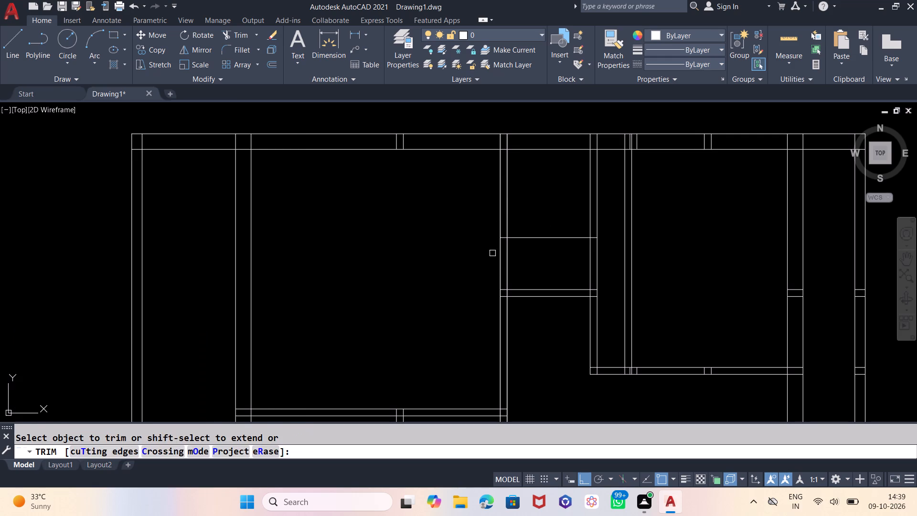
{"action": "key", "text": "Return"}
{"action": "left_click", "coordinate": [494, 261]}
{"action": "left_click", "coordinate": [528, 264]}
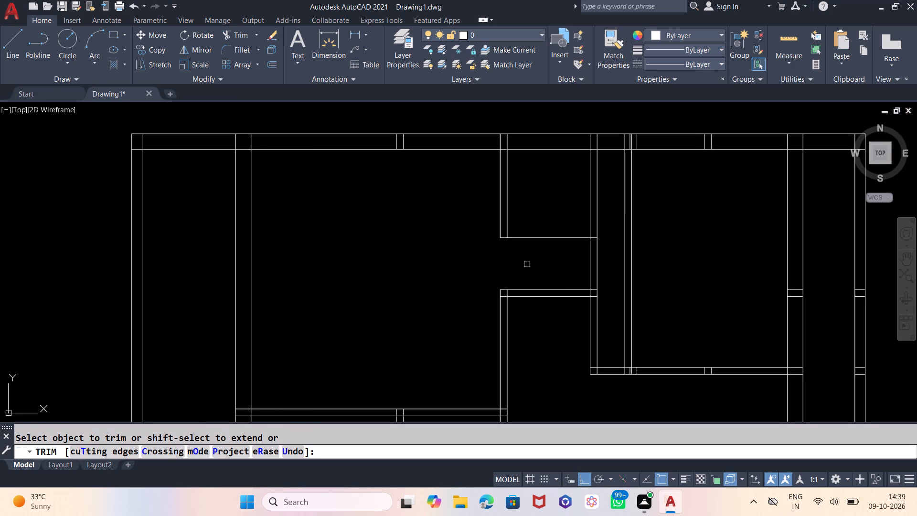
Trim the overlapping line pieces inside the corner where the vertical partition meets the small room's bottom partition.
{"action": "scroll", "coordinate": [506, 292], "scroll_direction": "up", "scroll_amount": 2}
{"action": "left_click", "coordinate": [509, 294]}
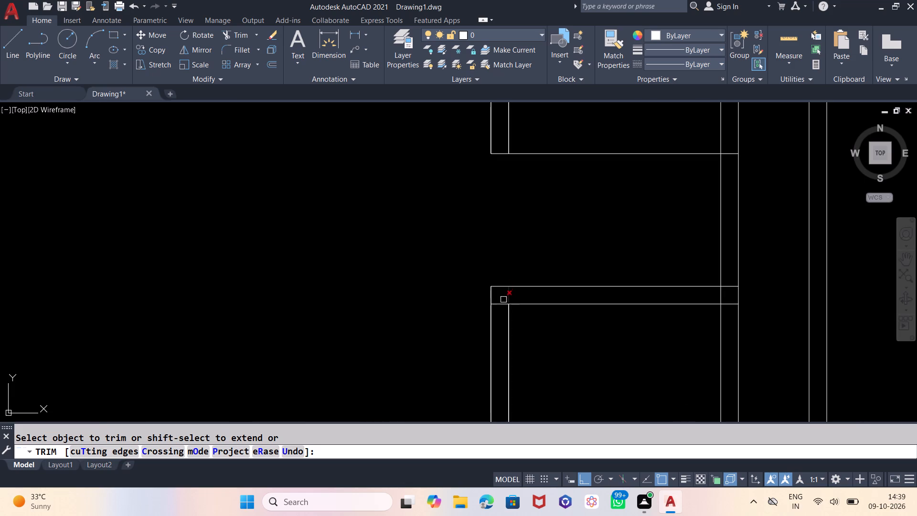
{"action": "left_click", "coordinate": [498, 305]}
{"action": "left_click", "coordinate": [511, 294]}
Trim the 30" offset line across the small top middle room and inside its east partition, keeping only the piece closing the partition end.
{"action": "scroll", "coordinate": [512, 246], "scroll_direction": "down", "scroll_amount": 2}
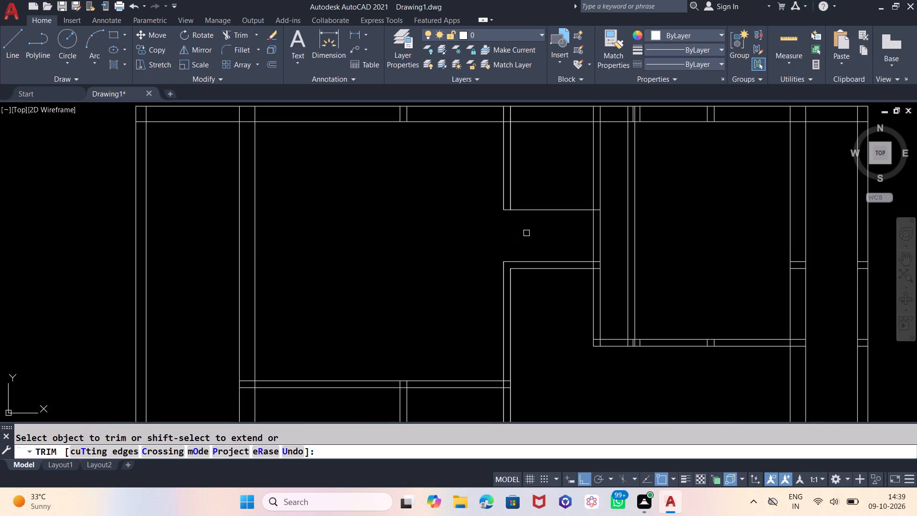
{"action": "left_click", "coordinate": [534, 223]}
{"action": "left_click", "coordinate": [542, 204]}
{"action": "scroll", "coordinate": [593, 204], "scroll_direction": "up", "scroll_amount": 2}
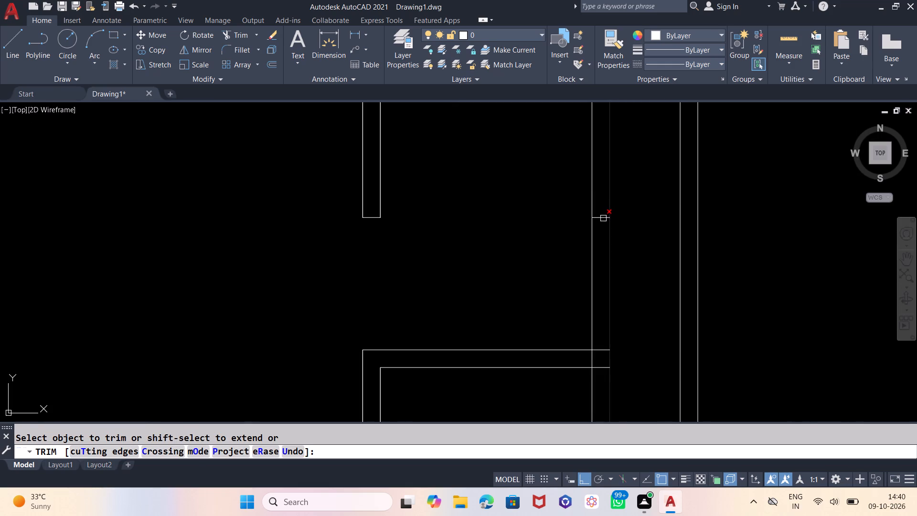
{"action": "left_click", "coordinate": [603, 218]}
{"action": "scroll", "coordinate": [527, 306], "scroll_direction": "down", "scroll_amount": 2}
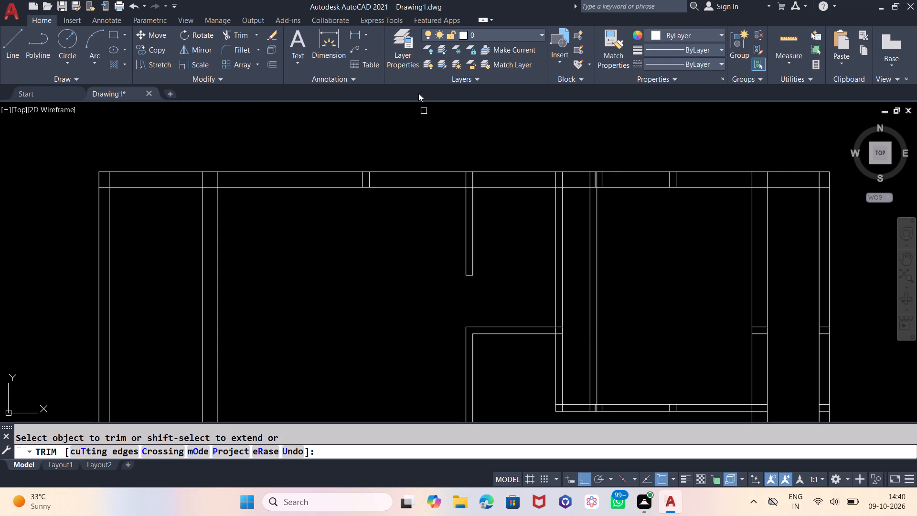
{"action": "scroll", "coordinate": [458, 143], "scroll_direction": "down", "scroll_amount": 1}
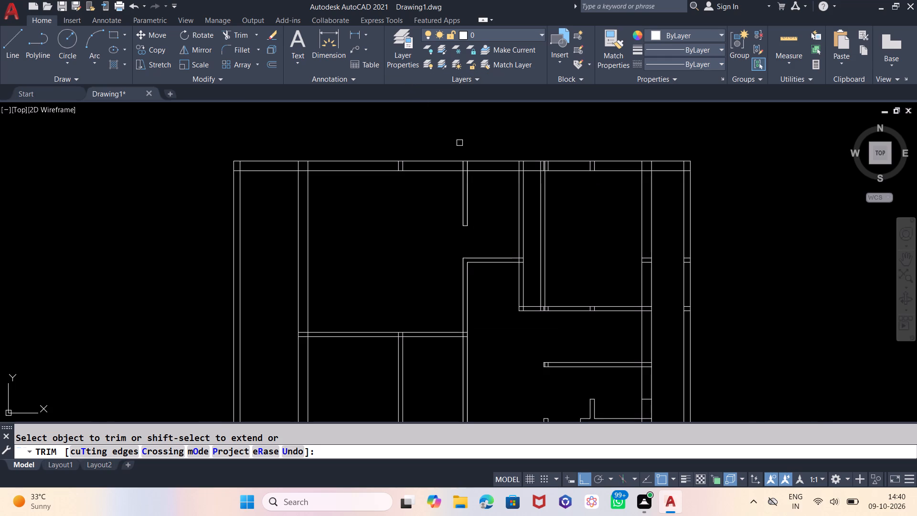
{"action": "key", "text": "Escape"}
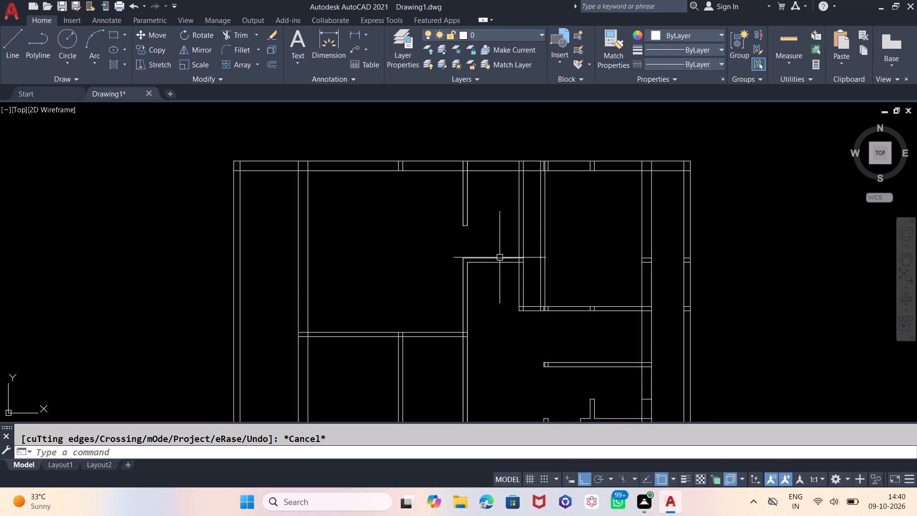
Offset the upper line of the large top room's bottom partition 36" upward.
{"action": "scroll", "coordinate": [489, 203], "scroll_direction": "down", "scroll_amount": 1}
{"action": "scroll", "coordinate": [467, 291], "scroll_direction": "up", "scroll_amount": 2}
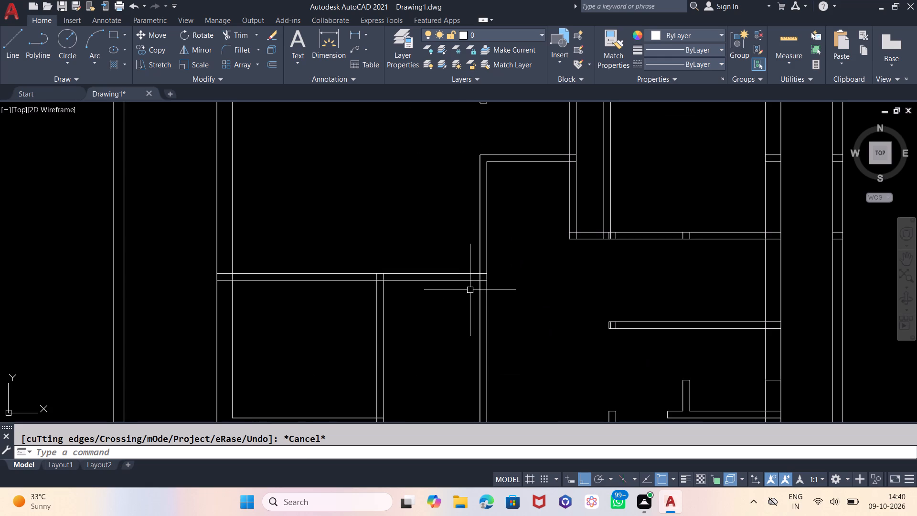
{"action": "key", "text": "o"}
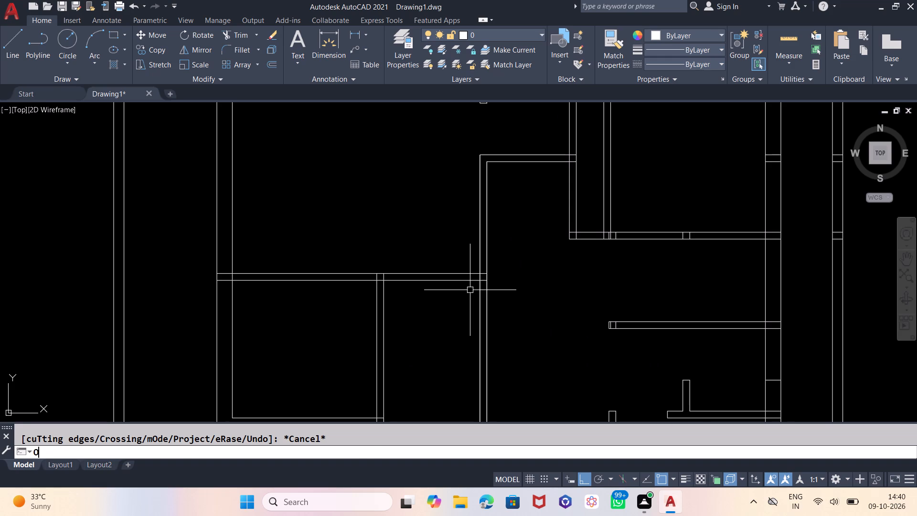
{"action": "key", "text": "Return"}
{"action": "type", "text": "36"}
{"action": "key", "text": "Return"}
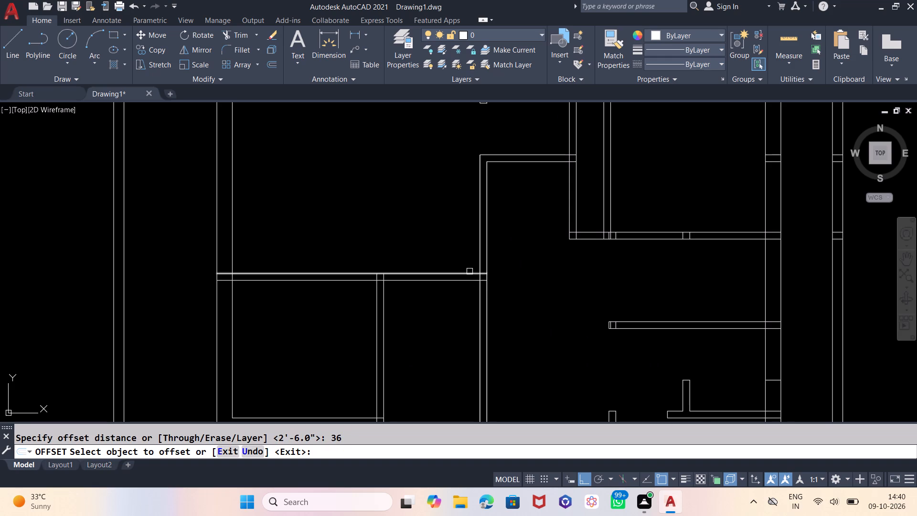
{"action": "left_click", "coordinate": [469, 271]}
{"action": "left_click", "coordinate": [469, 230]}
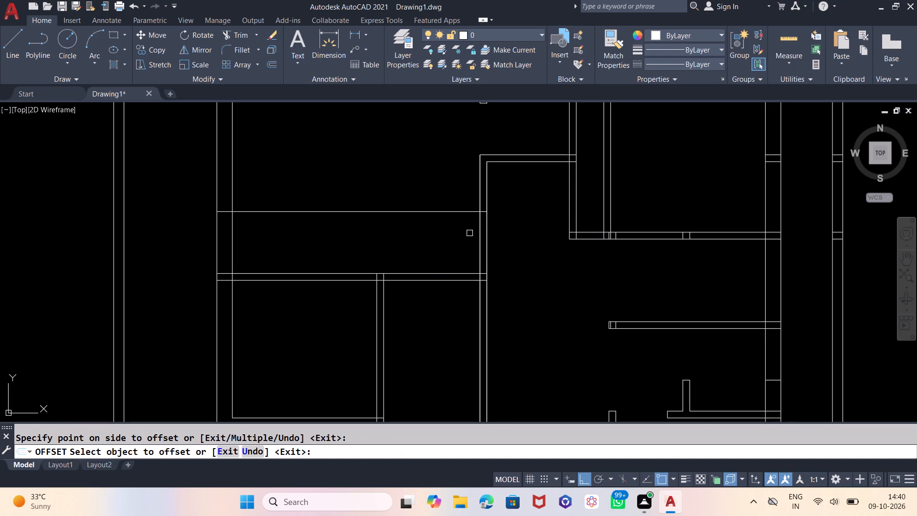
{"action": "key", "text": "Escape"}
Open a doorway in the vertical partition below the 36" offset line, and trim that offset line's stretch across the large top room.
{"action": "type", "text": "TR"}
{"action": "key", "text": "Return"}
{"action": "key", "text": "Return"}
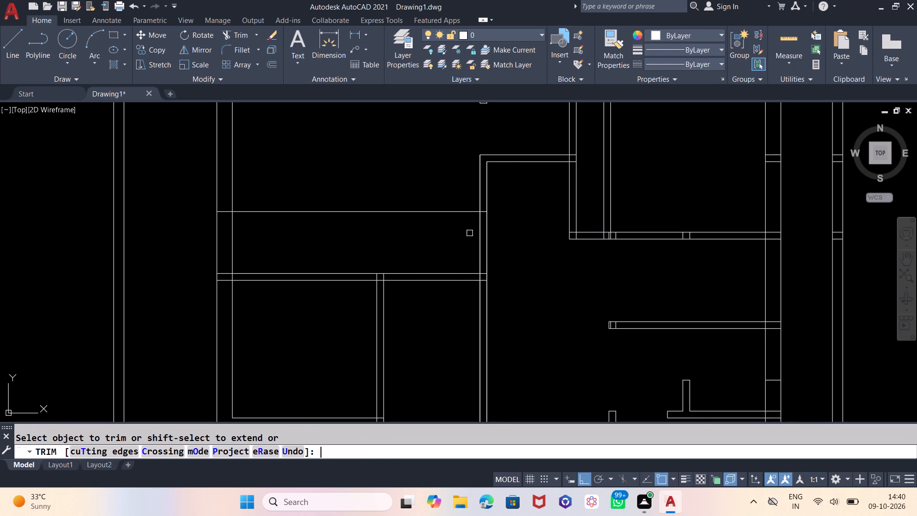
{"action": "left_click", "coordinate": [469, 233]}
{"action": "left_click", "coordinate": [490, 235]}
{"action": "left_click", "coordinate": [459, 224]}
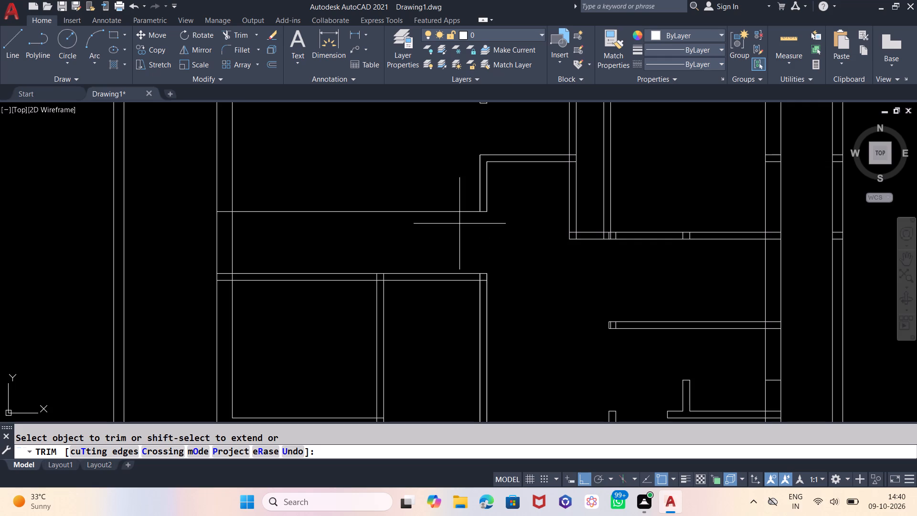
{"action": "left_click", "coordinate": [461, 195]}
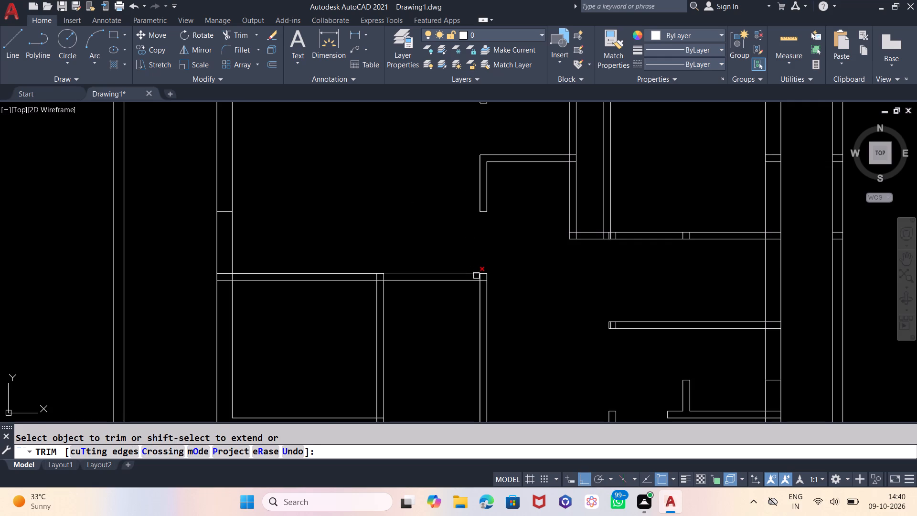
Trim the overlapping line pieces inside the corner where the large top room's bottom partition meets the vertical partition below the new doorway.
{"action": "scroll", "coordinate": [477, 276], "scroll_direction": "up", "scroll_amount": 3}
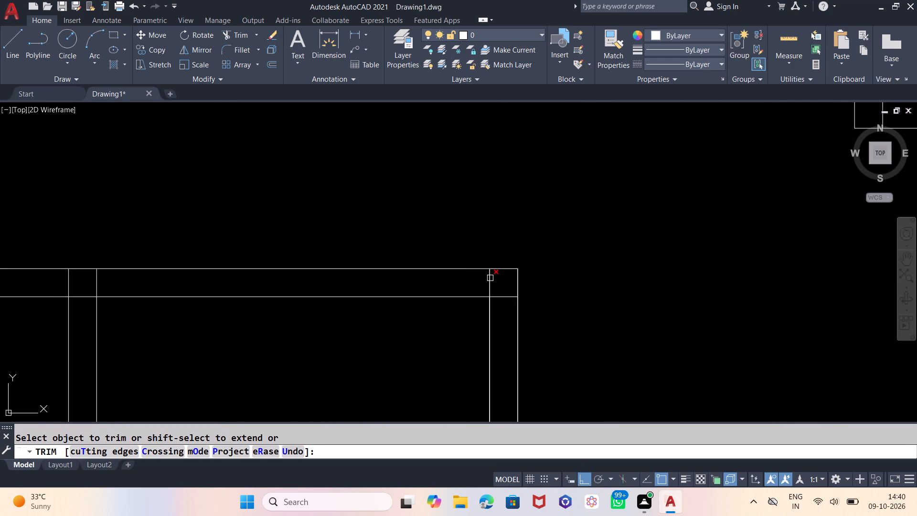
{"action": "left_click", "coordinate": [490, 278]}
{"action": "left_click", "coordinate": [501, 297]}
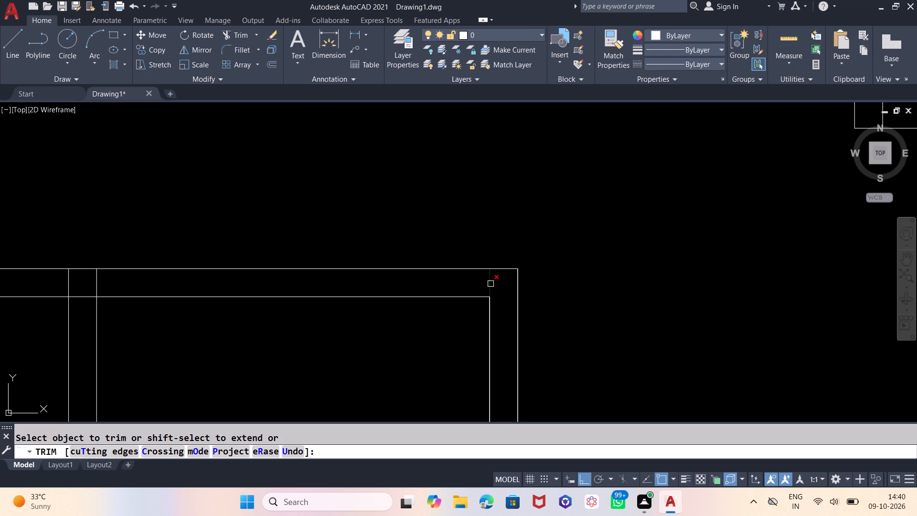
{"action": "left_click", "coordinate": [490, 284]}
{"action": "scroll", "coordinate": [533, 236], "scroll_direction": "down", "scroll_amount": 2}
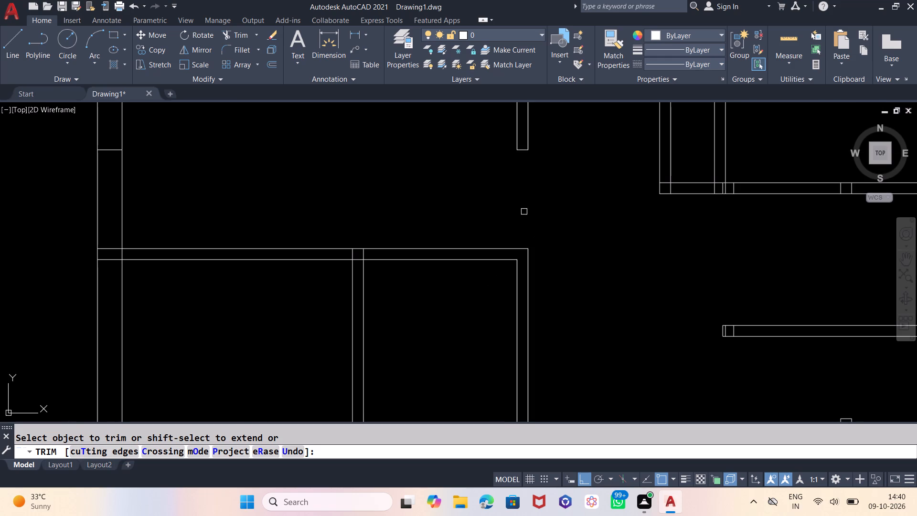
{"action": "scroll", "coordinate": [389, 246], "scroll_direction": "down", "scroll_amount": 2}
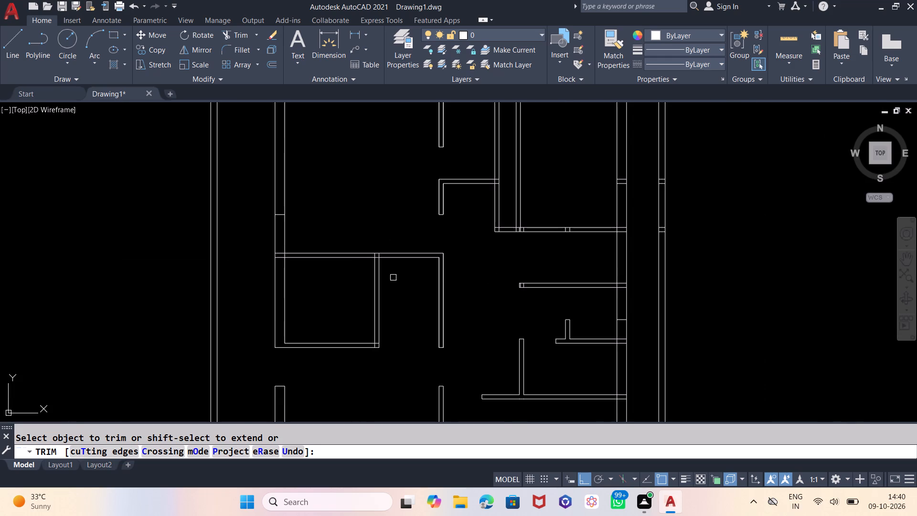
{"action": "scroll", "coordinate": [475, 328], "scroll_direction": "down", "scroll_amount": 1}
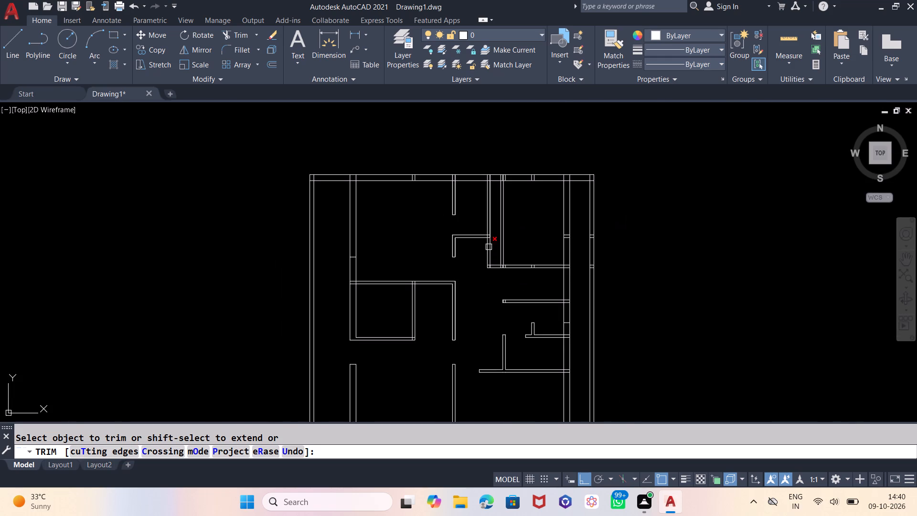
{"action": "scroll", "coordinate": [489, 236], "scroll_direction": "up", "scroll_amount": 2}
{"action": "key", "text": "Escape"}
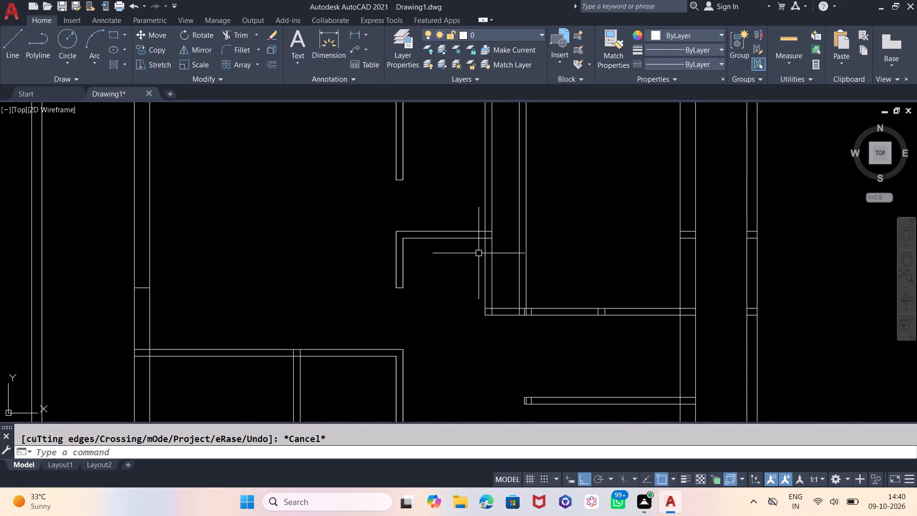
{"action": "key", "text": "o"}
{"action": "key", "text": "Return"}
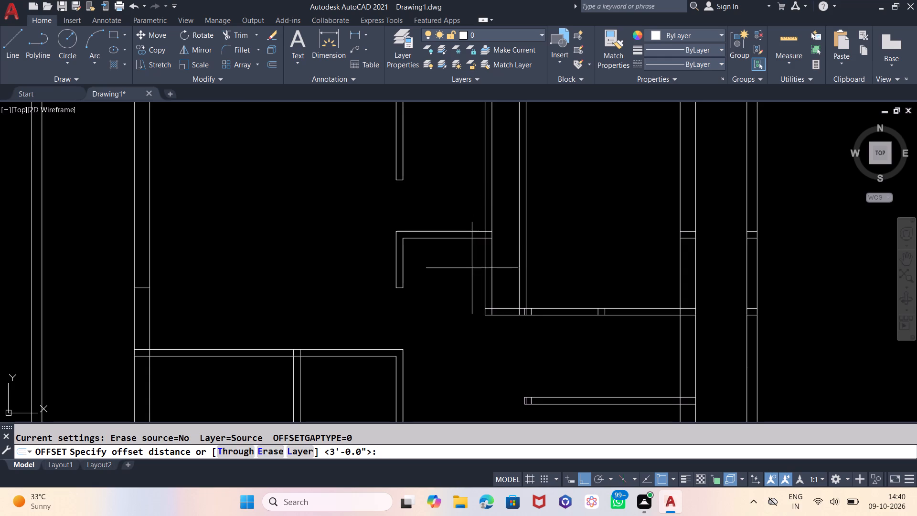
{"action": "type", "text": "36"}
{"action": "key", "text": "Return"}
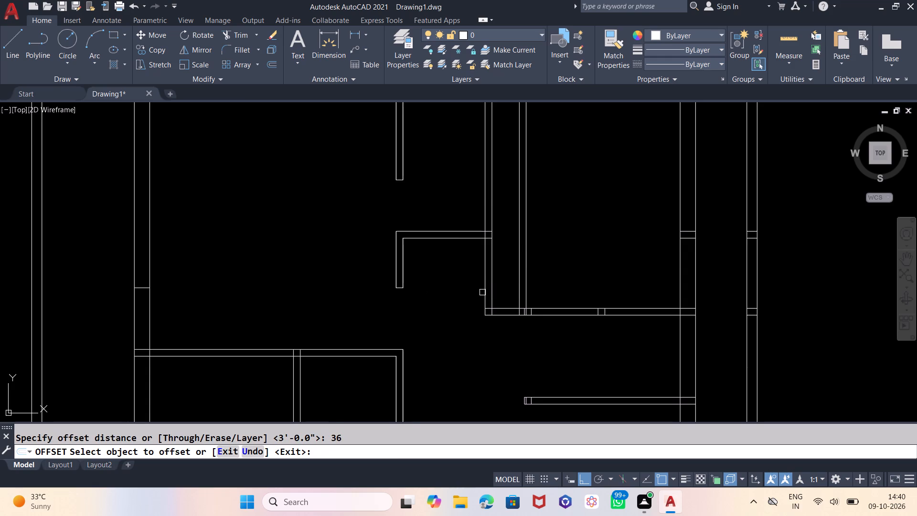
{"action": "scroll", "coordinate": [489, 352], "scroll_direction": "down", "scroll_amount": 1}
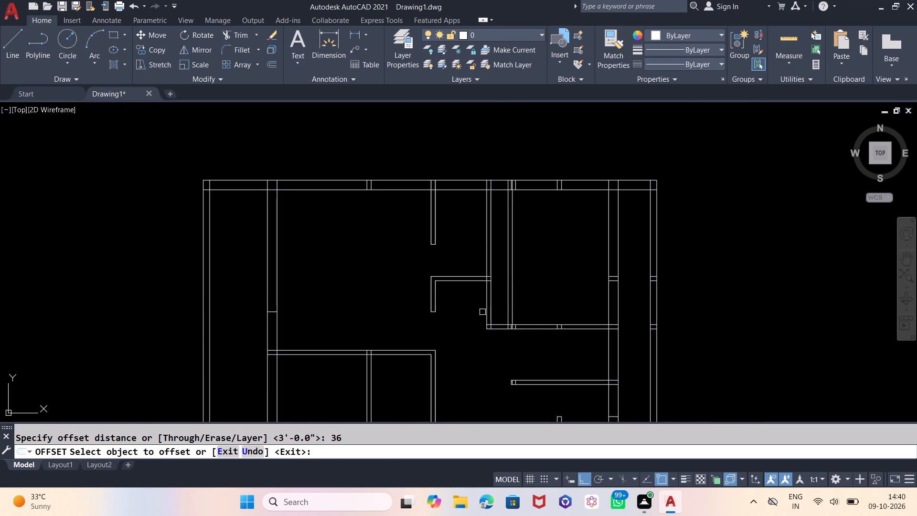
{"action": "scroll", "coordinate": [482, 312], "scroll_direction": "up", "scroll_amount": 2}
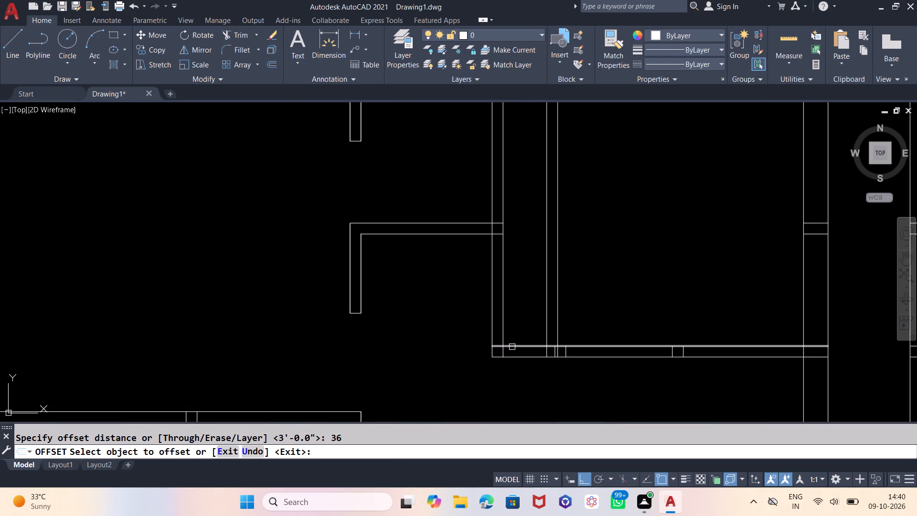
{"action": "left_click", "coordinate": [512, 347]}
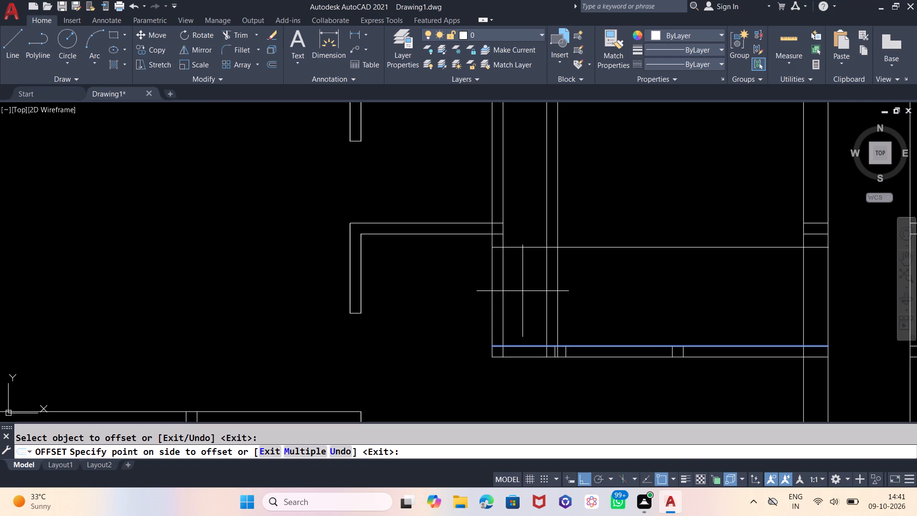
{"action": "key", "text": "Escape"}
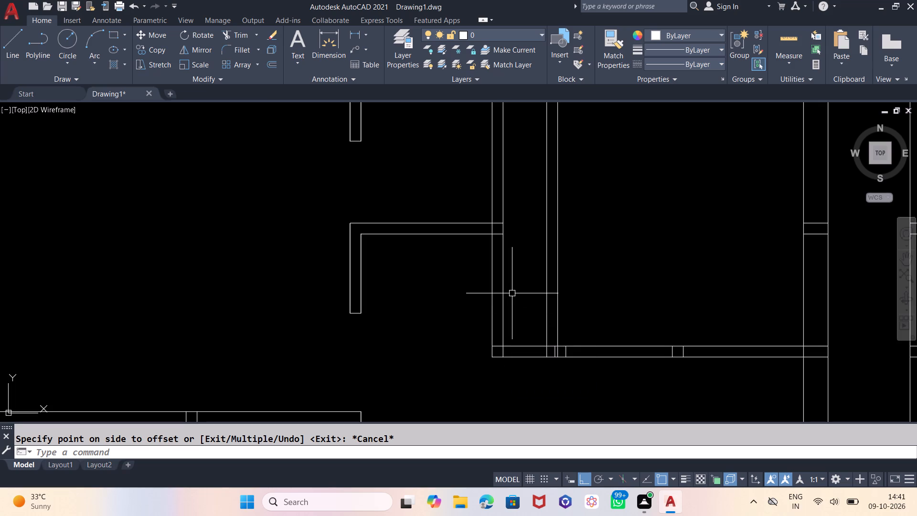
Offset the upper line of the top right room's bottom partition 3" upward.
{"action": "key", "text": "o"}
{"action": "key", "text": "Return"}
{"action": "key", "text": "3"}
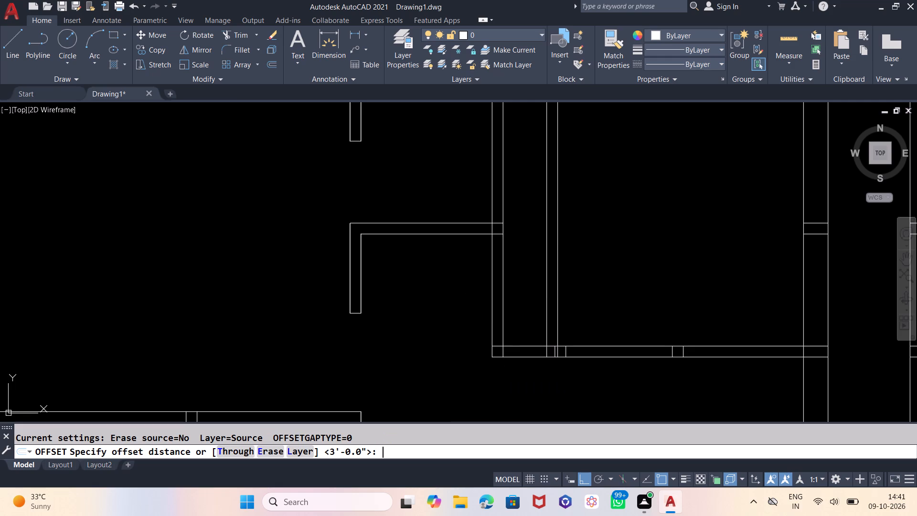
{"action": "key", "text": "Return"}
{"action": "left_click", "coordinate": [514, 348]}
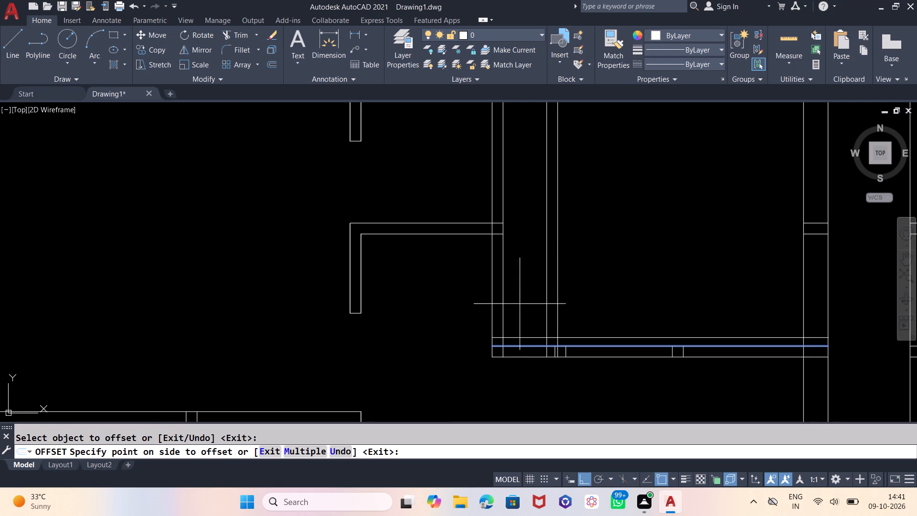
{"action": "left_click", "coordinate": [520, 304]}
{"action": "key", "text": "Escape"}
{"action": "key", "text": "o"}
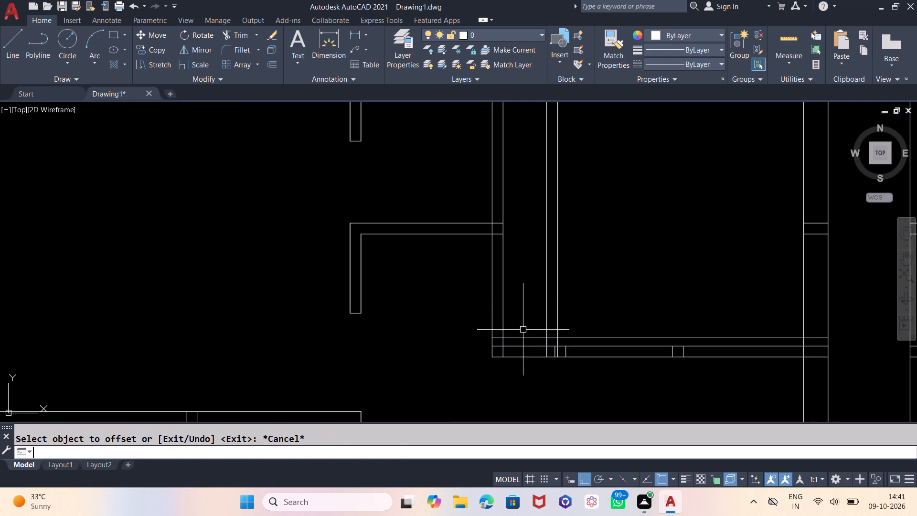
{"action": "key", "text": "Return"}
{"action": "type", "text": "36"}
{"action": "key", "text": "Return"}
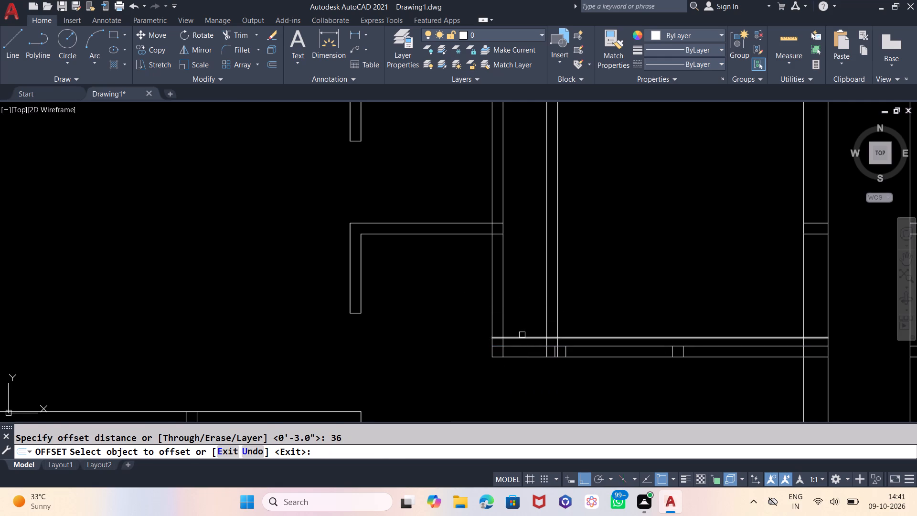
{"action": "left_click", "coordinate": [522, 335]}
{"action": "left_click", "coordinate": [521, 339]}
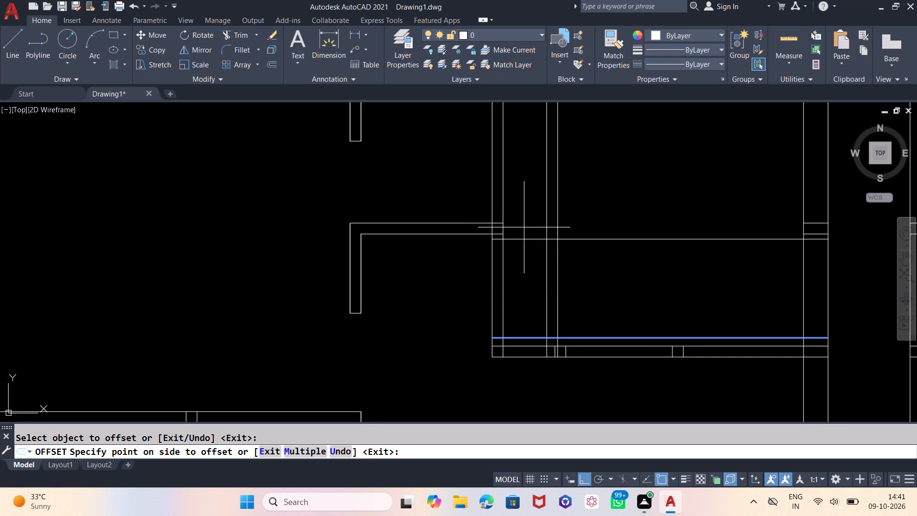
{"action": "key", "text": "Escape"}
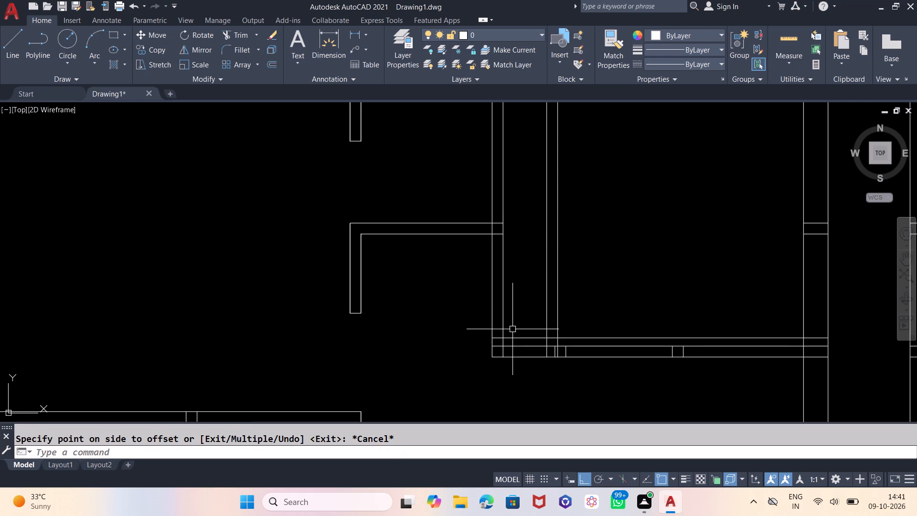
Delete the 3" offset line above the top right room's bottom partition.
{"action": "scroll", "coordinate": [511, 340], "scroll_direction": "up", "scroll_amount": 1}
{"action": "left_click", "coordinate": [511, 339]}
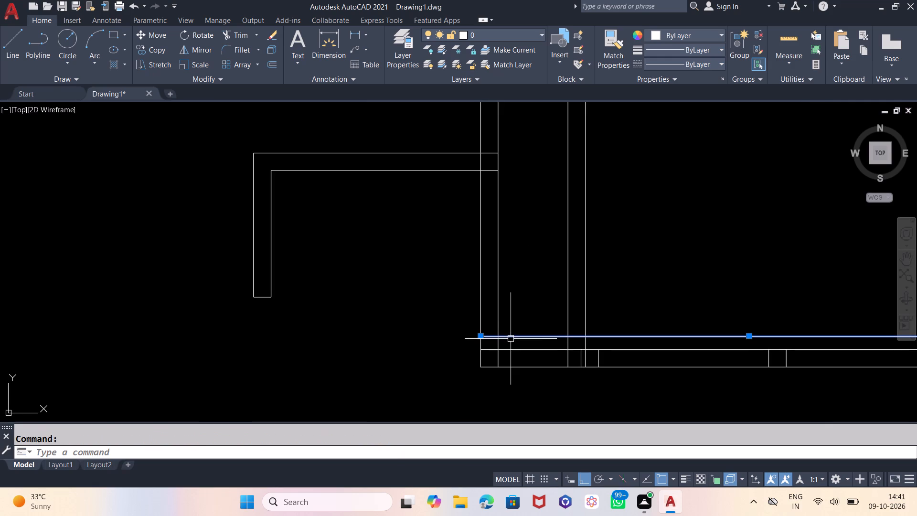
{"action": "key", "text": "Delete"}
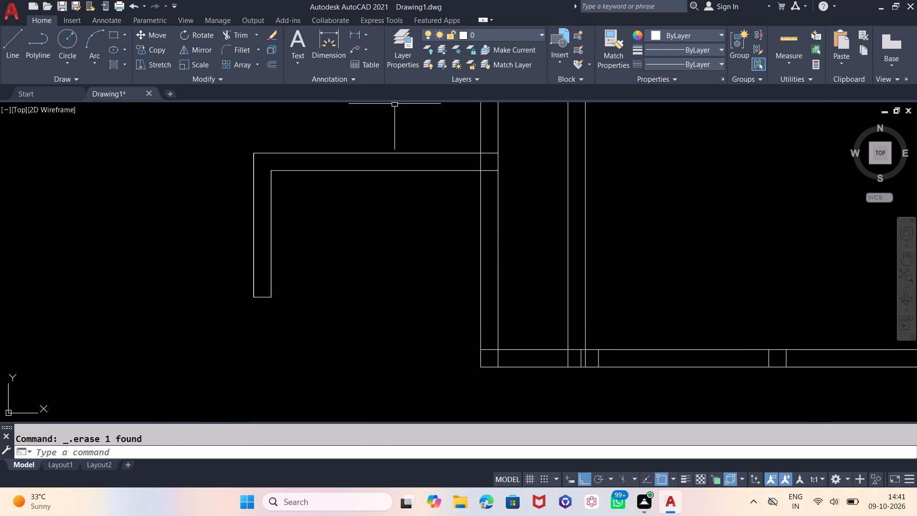
Measure the vertical gap along the partition between the stepped partition's lower line and the top right room's bottom partition.
{"action": "left_click", "coordinate": [341, 49]}
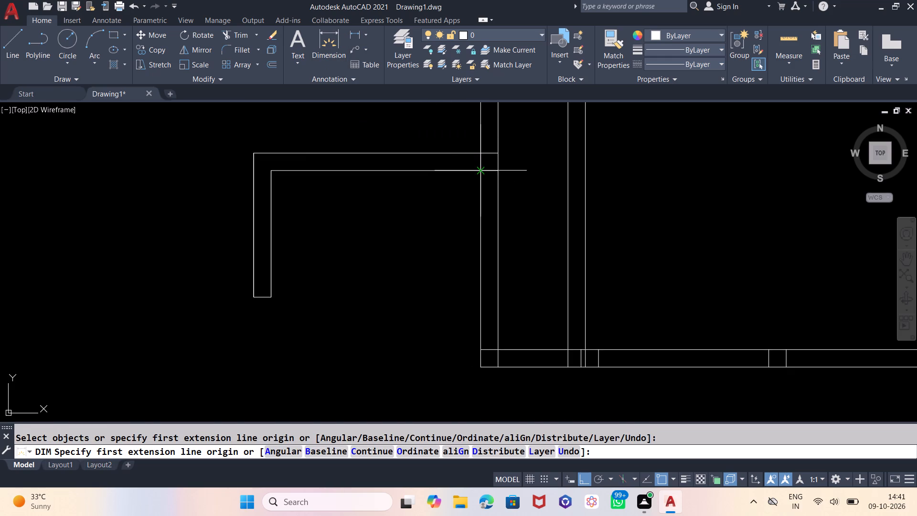
{"action": "left_click", "coordinate": [480, 171]}
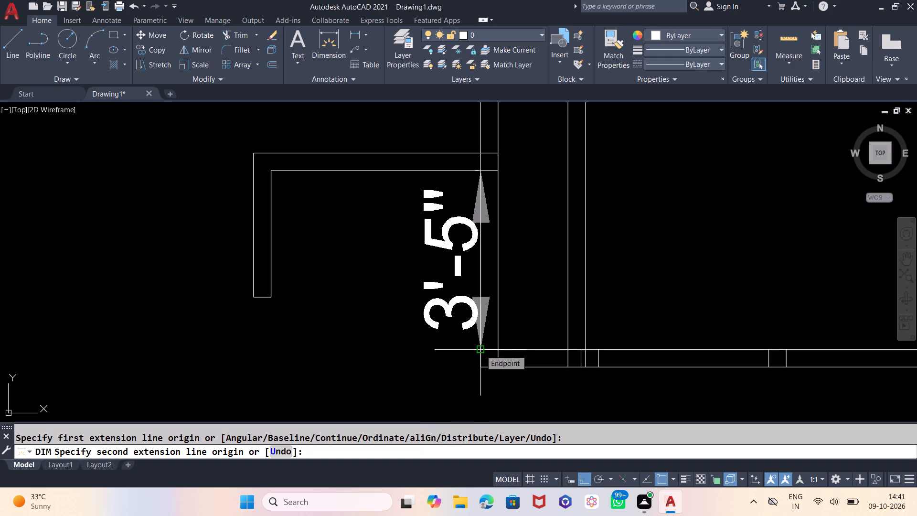
{"action": "key", "text": "Escape"}
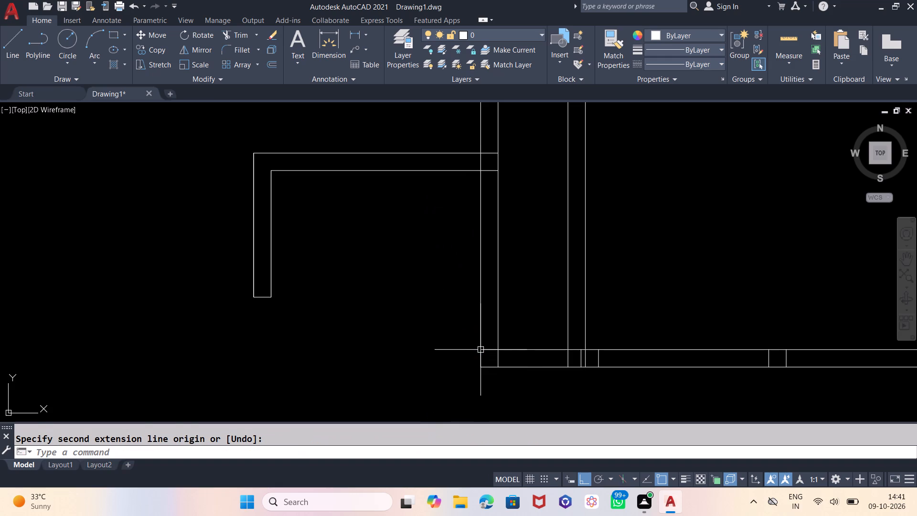
Offset the upper line of the top right room's bottom partition 5" upward.
{"action": "key", "text": "o"}
{"action": "key", "text": "Return"}
{"action": "key", "text": "5"}
{"action": "key", "text": "Return"}
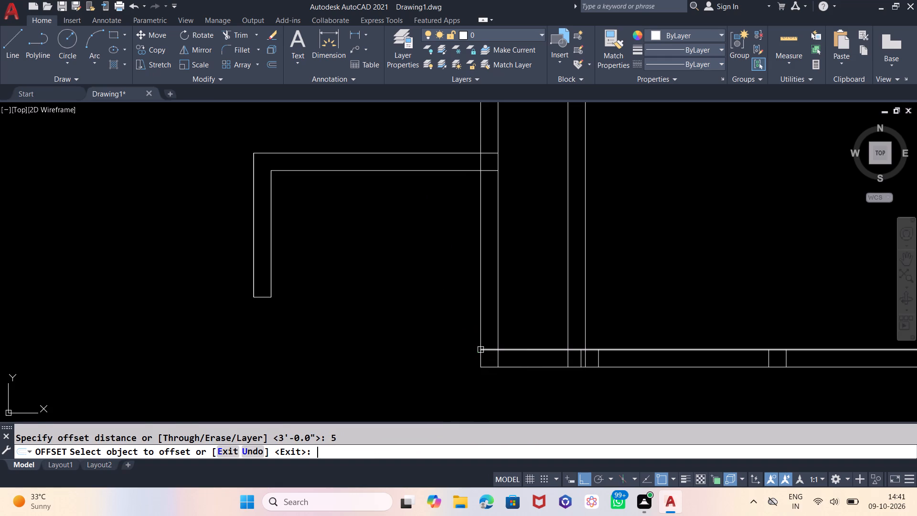
{"action": "left_click", "coordinate": [486, 349]}
{"action": "left_click", "coordinate": [489, 315]}
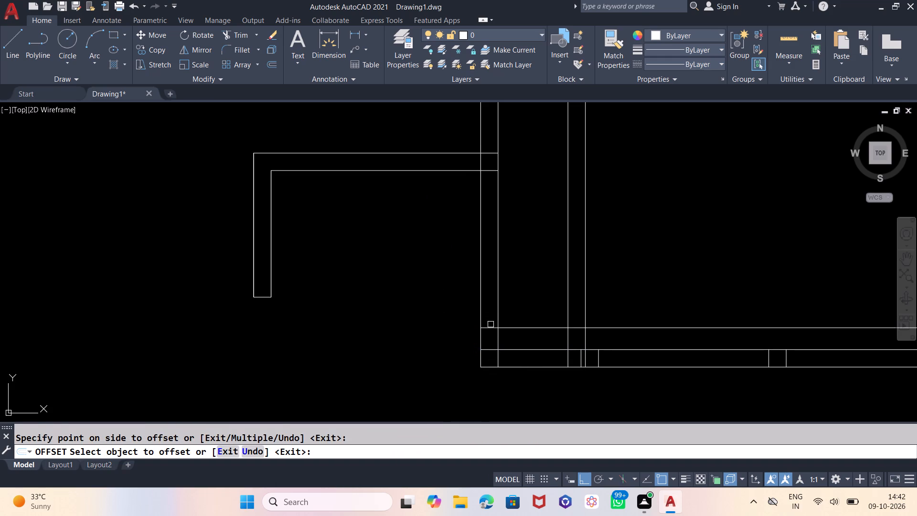
{"action": "key", "text": "Escape"}
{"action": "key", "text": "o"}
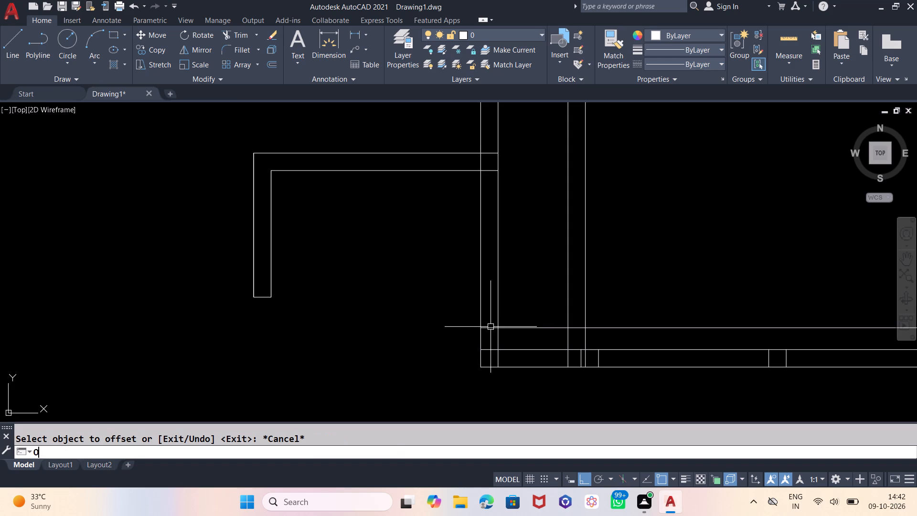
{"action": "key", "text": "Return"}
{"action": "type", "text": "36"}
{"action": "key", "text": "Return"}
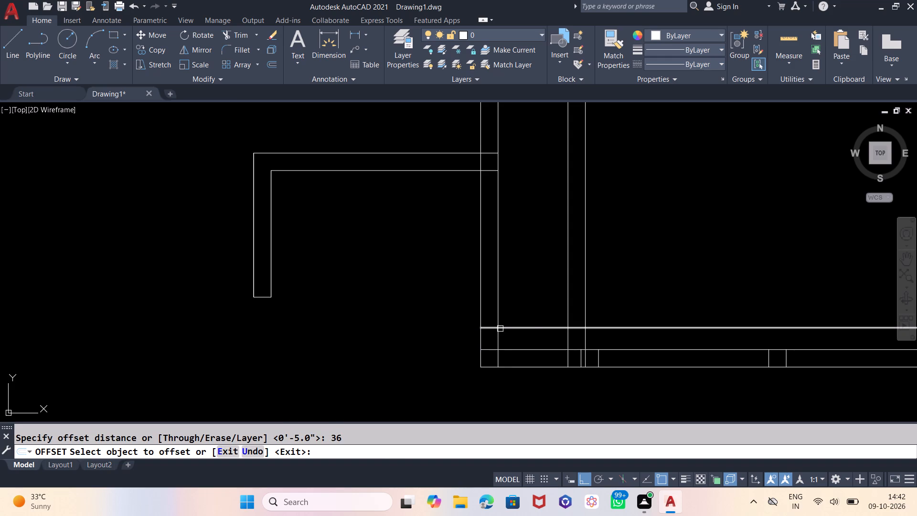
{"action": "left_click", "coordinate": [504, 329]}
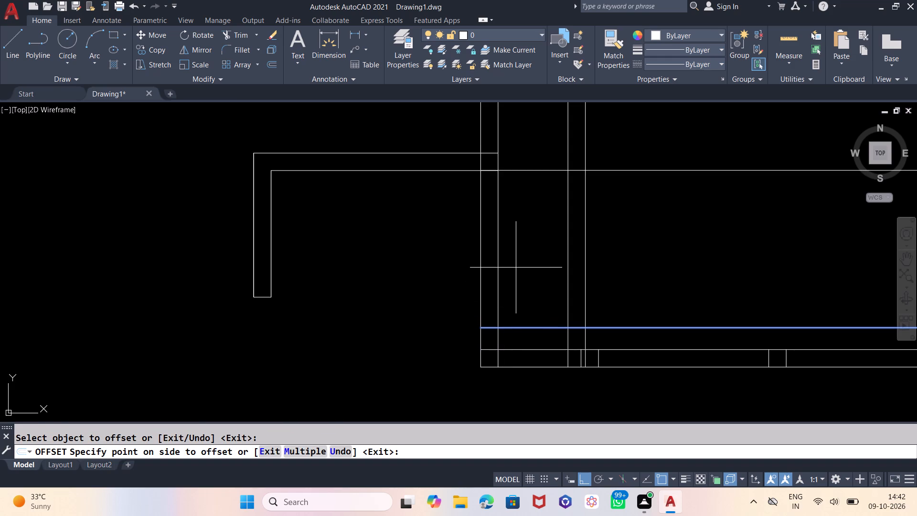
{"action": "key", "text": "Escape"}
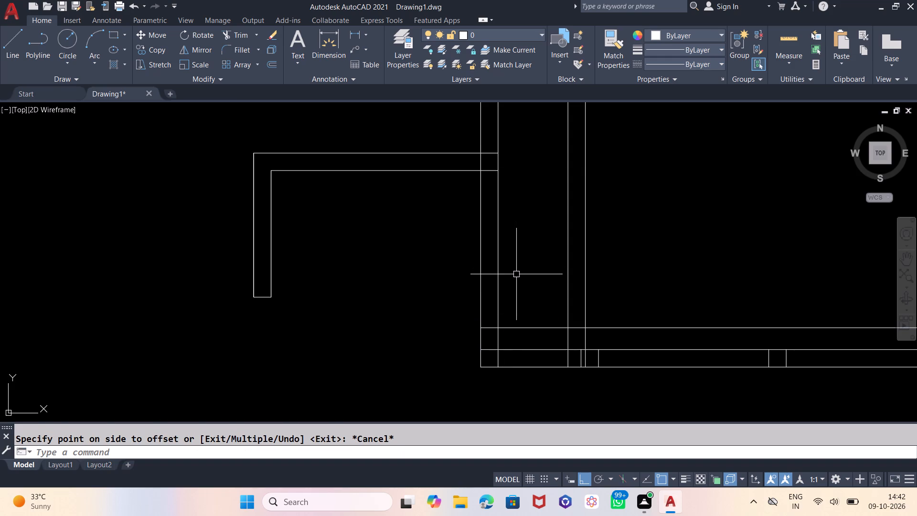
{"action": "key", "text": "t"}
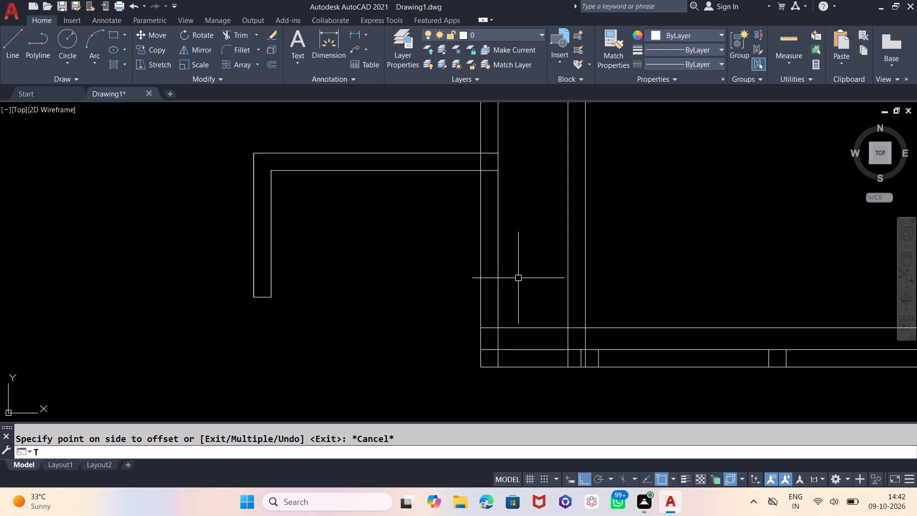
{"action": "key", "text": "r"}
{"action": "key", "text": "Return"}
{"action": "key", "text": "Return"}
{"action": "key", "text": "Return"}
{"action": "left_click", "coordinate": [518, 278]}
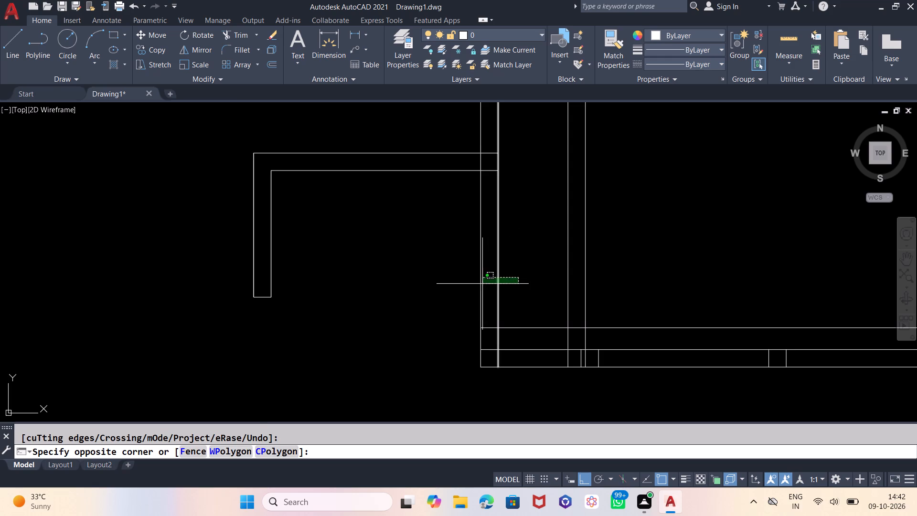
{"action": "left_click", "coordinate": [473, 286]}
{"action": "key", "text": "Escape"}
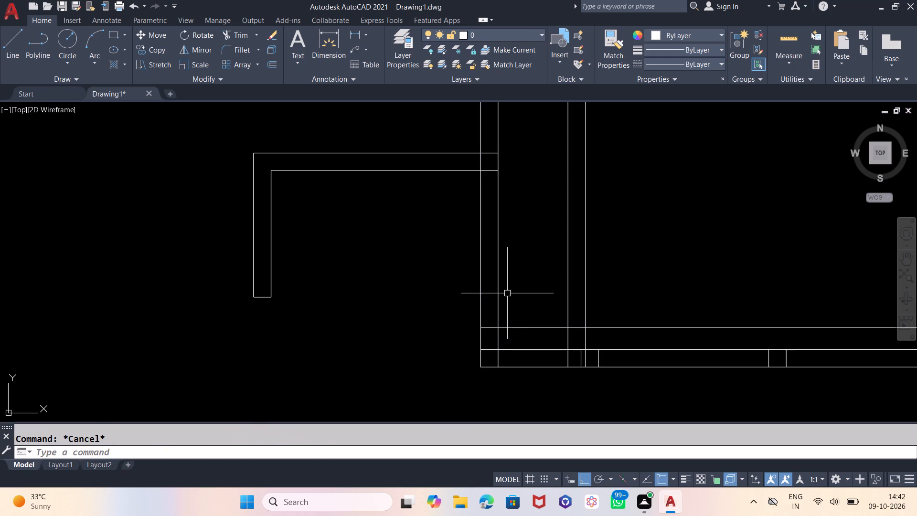
Trim the vertical partition open above the 5" offset line, and clean up the overlapping lines at the short wall stub and corner below.
{"action": "type", "text": "TR"}
{"action": "key", "text": "Return"}
{"action": "key", "text": "Return"}
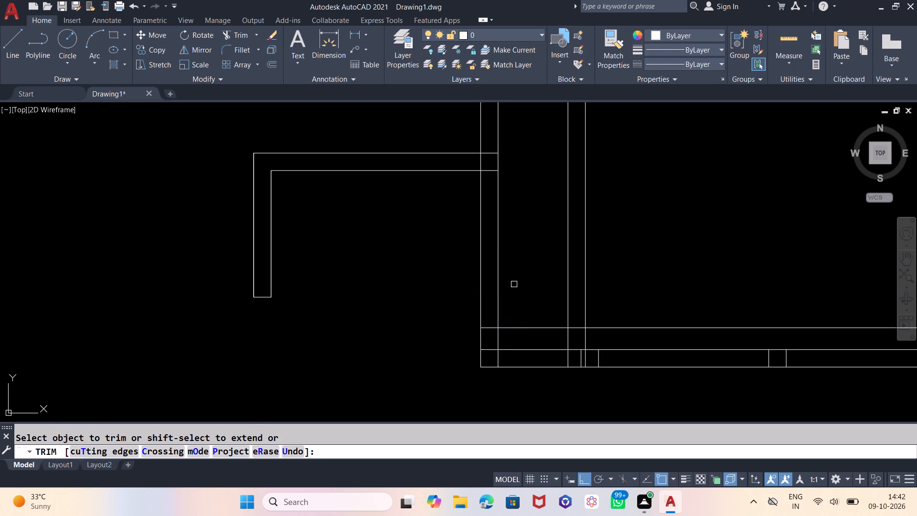
{"action": "left_click", "coordinate": [514, 284]}
{"action": "left_click", "coordinate": [452, 286]}
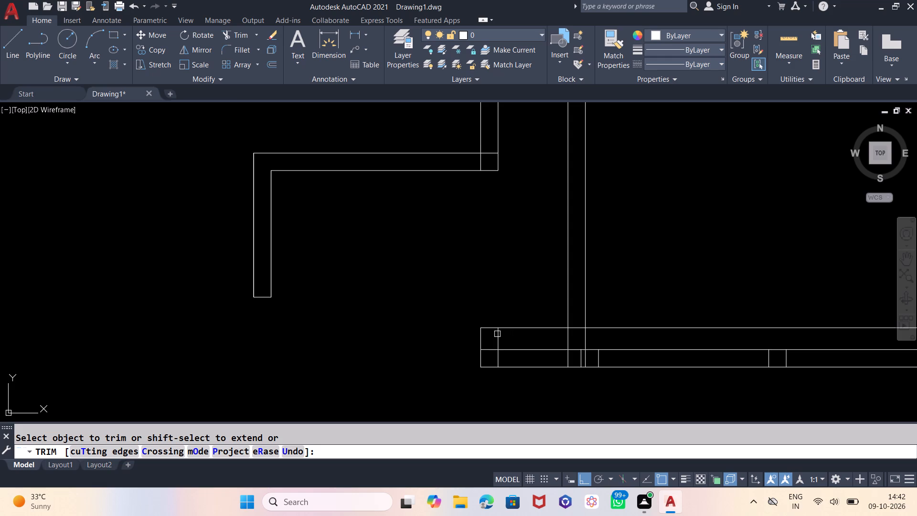
{"action": "left_click", "coordinate": [491, 351]}
{"action": "left_click", "coordinate": [519, 328]}
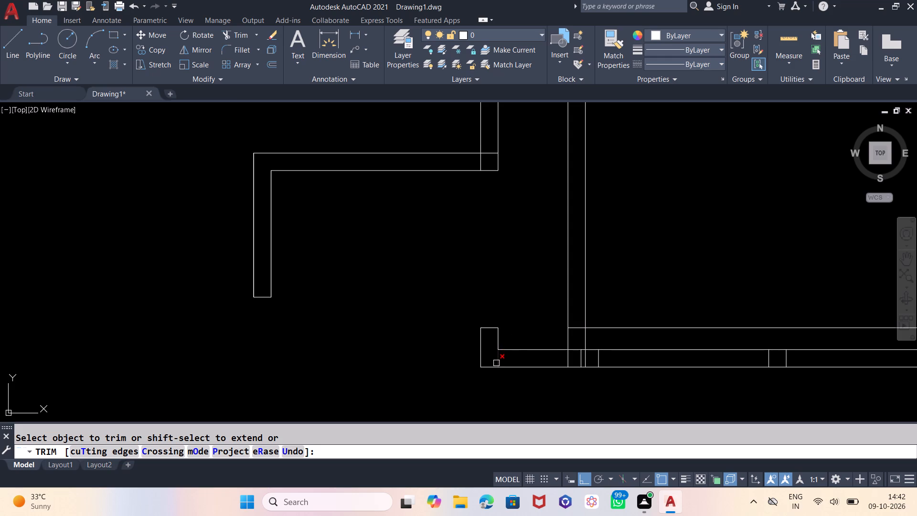
{"action": "left_click", "coordinate": [497, 361]}
Trim away the pair of vertical lines running down through the top right room from the top wall.
{"action": "scroll", "coordinate": [414, 234], "scroll_direction": "down", "scroll_amount": 1}
{"action": "scroll", "coordinate": [556, 197], "scroll_direction": "down", "scroll_amount": 3}
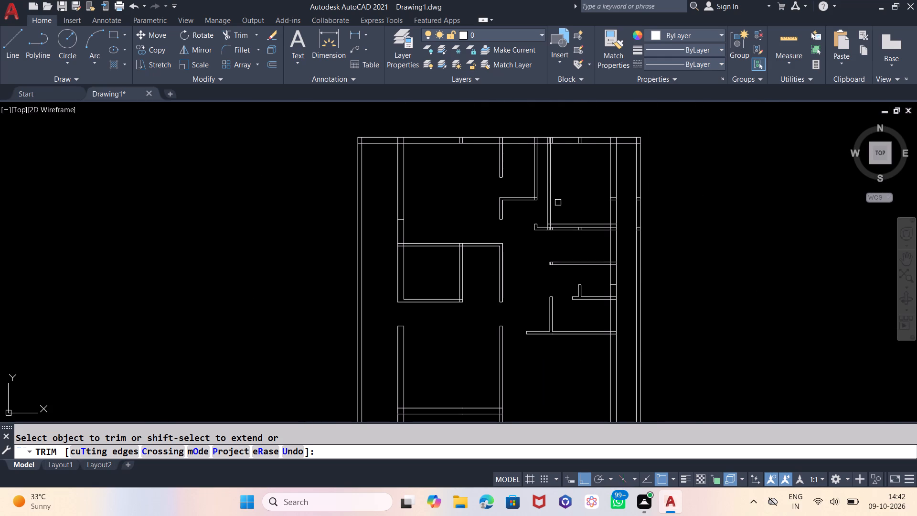
{"action": "left_click", "coordinate": [554, 184]}
{"action": "left_click", "coordinate": [545, 205]}
Trim the rest of the 5" offset line across the top right room and the two short vertical pieces above its bottom partition.
{"action": "scroll", "coordinate": [551, 230], "scroll_direction": "up", "scroll_amount": 3}
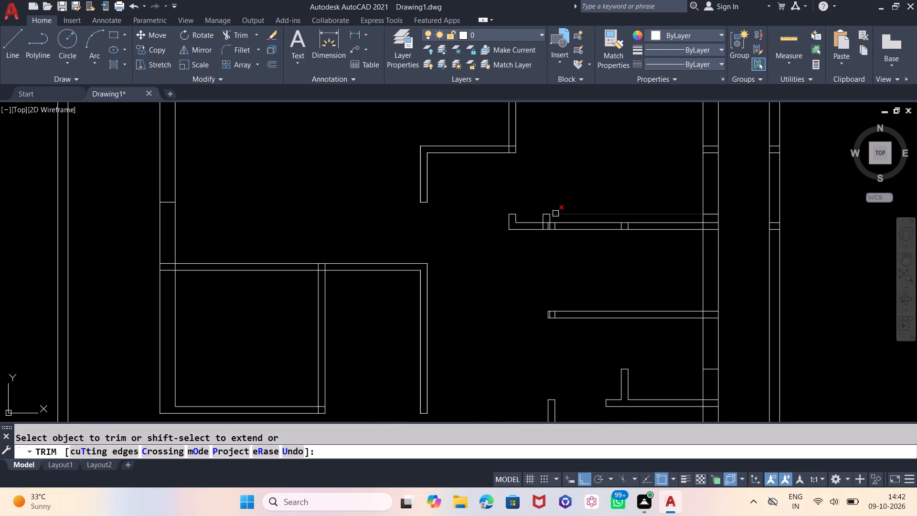
{"action": "left_click", "coordinate": [556, 214]}
{"action": "left_click", "coordinate": [548, 214]}
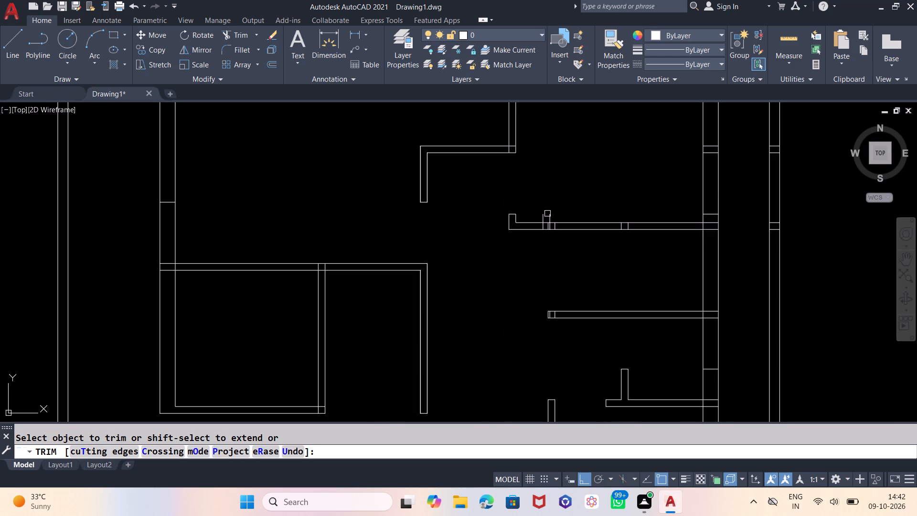
{"action": "left_click", "coordinate": [543, 216]}
{"action": "left_click", "coordinate": [547, 216]}
{"action": "scroll", "coordinate": [579, 201], "scroll_direction": "down", "scroll_amount": 2}
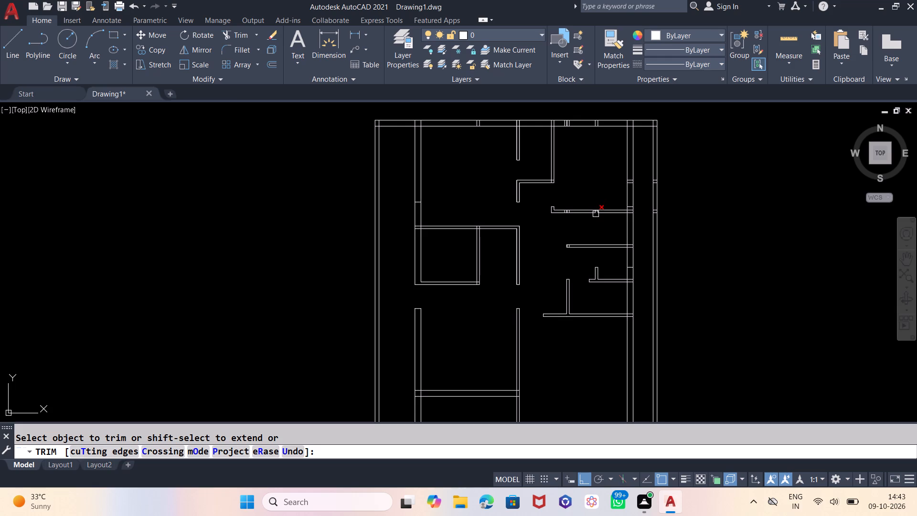
{"action": "key", "text": "Escape"}
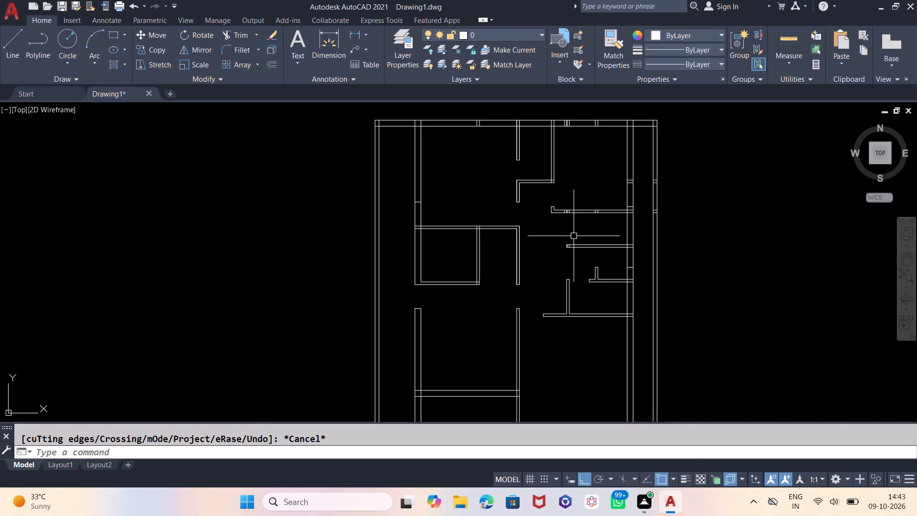
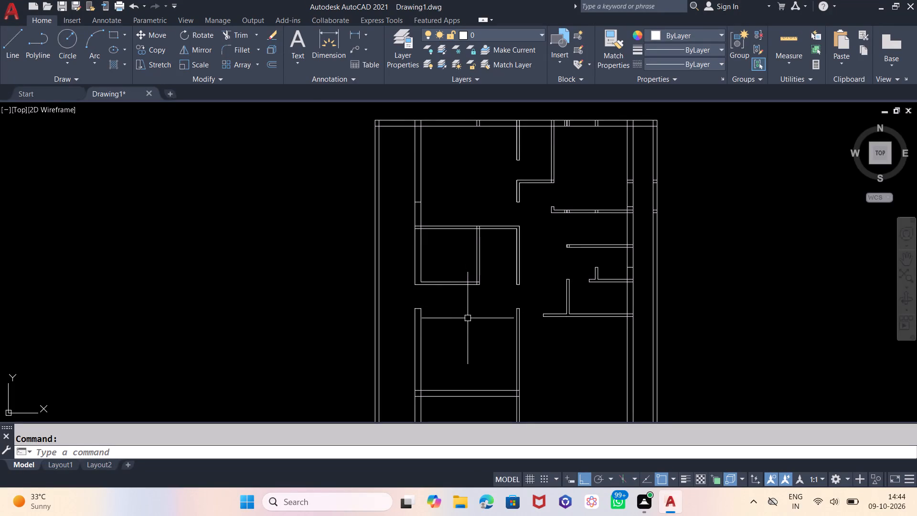
Offset the left line of the short vertical partition in the small middle-left room 30" to the left.
{"action": "key", "text": "o"}
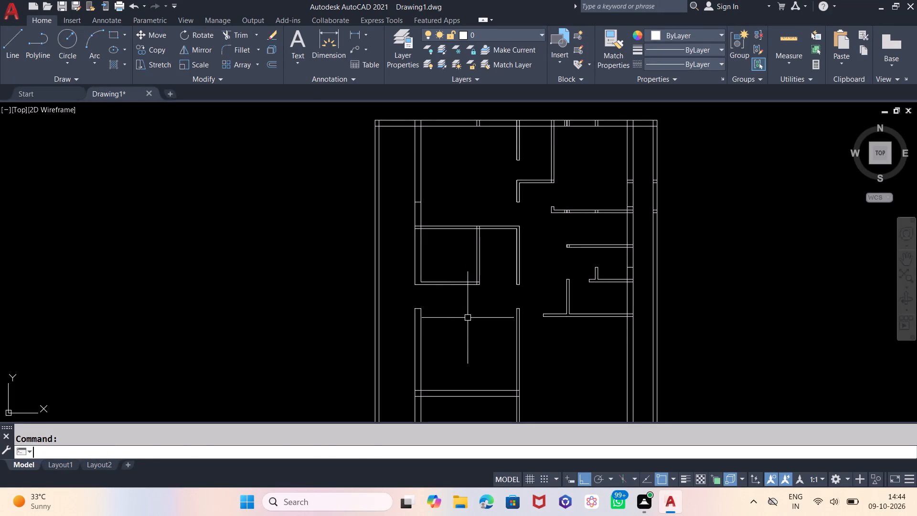
{"action": "key", "text": "Return"}
{"action": "type", "text": "30"}
{"action": "key", "text": "Return"}
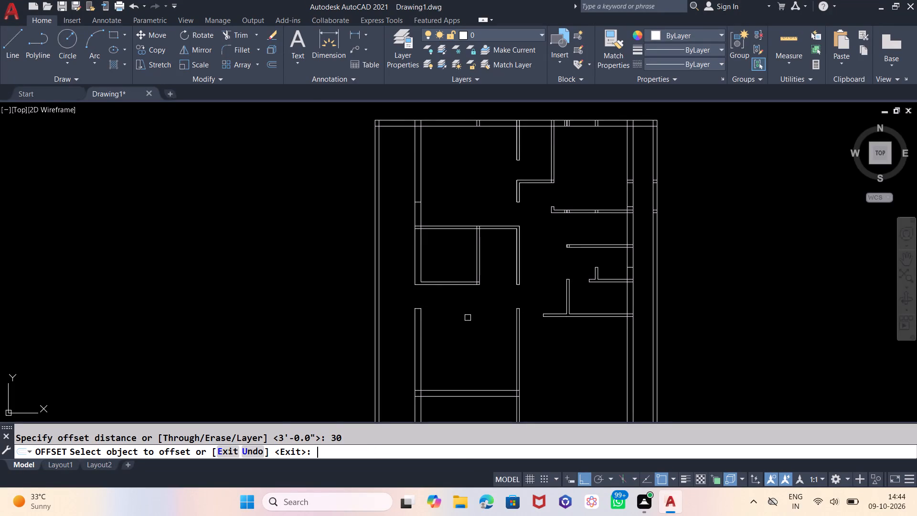
{"action": "scroll", "coordinate": [472, 280], "scroll_direction": "up", "scroll_amount": 1}
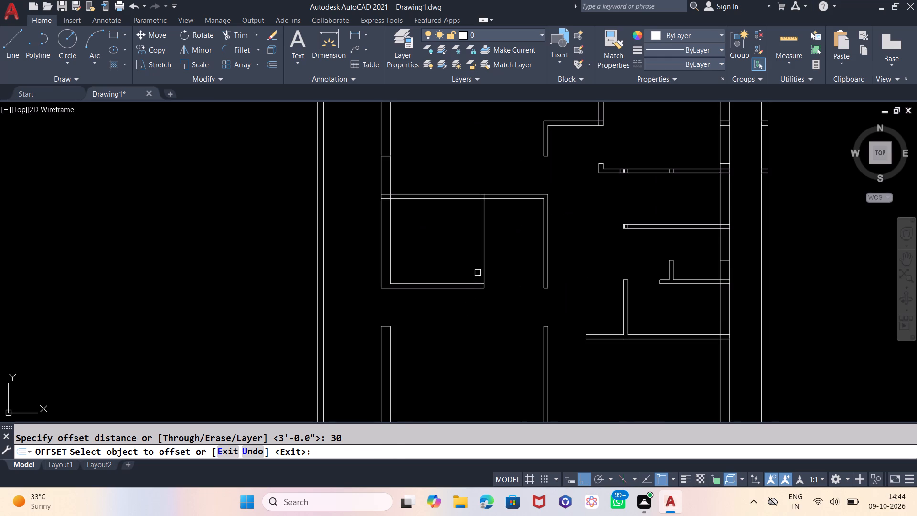
{"action": "left_click", "coordinate": [478, 273]}
{"action": "left_click", "coordinate": [433, 270]}
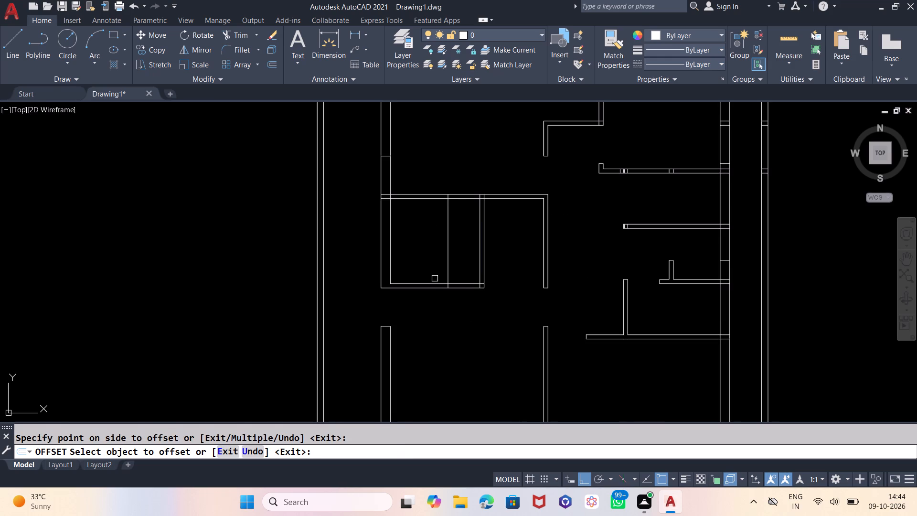
{"action": "key", "text": "Escape"}
Trim a door opening in the small room's bottom partition between the offset line and the vertical partition, and trim the offset line inside the room.
{"action": "type", "text": "TR"}
{"action": "key", "text": "Return"}
{"action": "key", "text": "Return"}
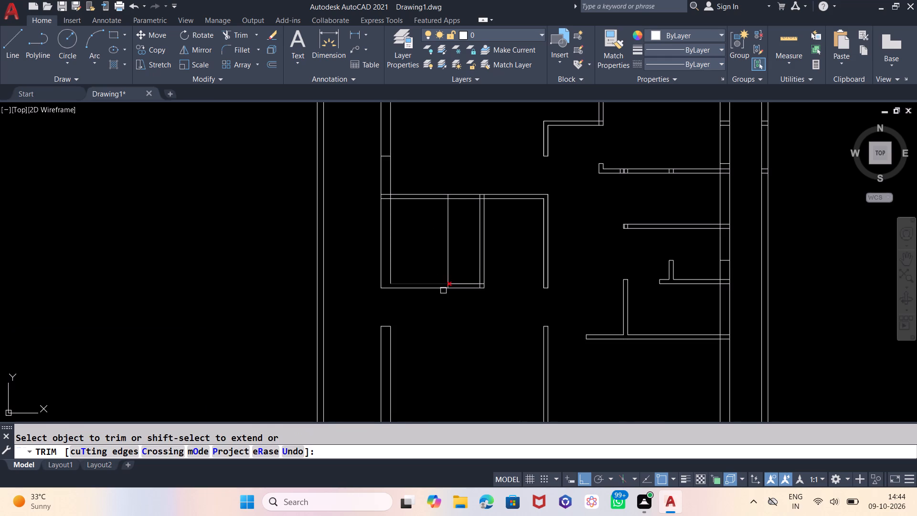
{"action": "left_click", "coordinate": [463, 297]}
{"action": "left_click", "coordinate": [463, 273]}
{"action": "left_click", "coordinate": [459, 261]}
{"action": "left_click", "coordinate": [433, 262]}
{"action": "scroll", "coordinate": [464, 285], "scroll_direction": "up", "scroll_amount": 1}
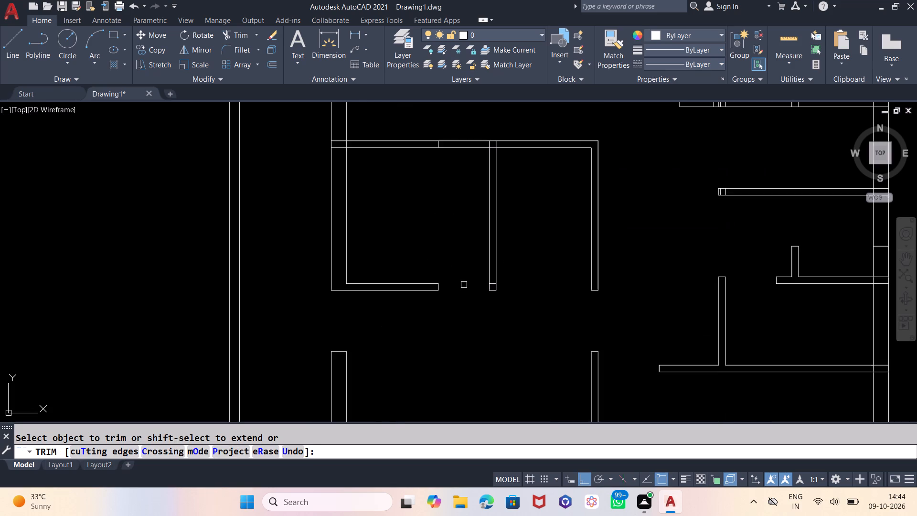
{"action": "scroll", "coordinate": [425, 236], "scroll_direction": "down", "scroll_amount": 2}
{"action": "scroll", "coordinate": [429, 287], "scroll_direction": "down", "scroll_amount": 1}
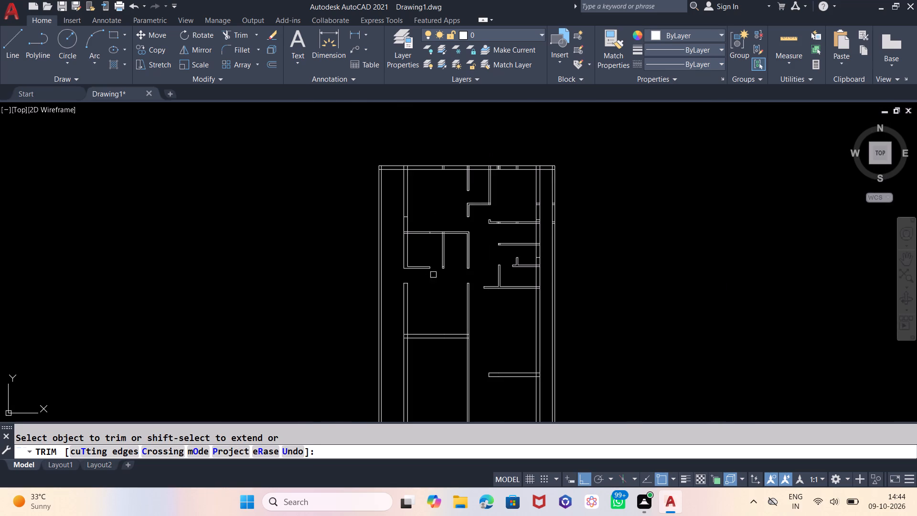
{"action": "key", "text": "Escape"}
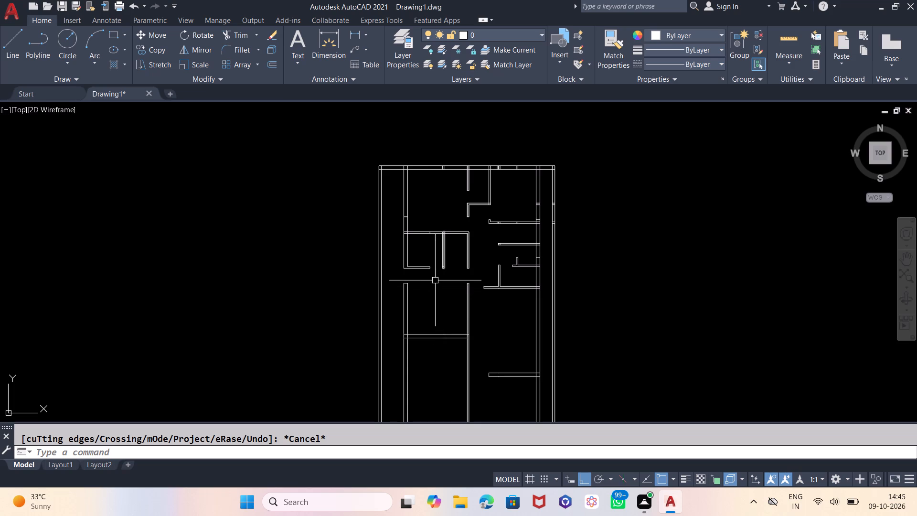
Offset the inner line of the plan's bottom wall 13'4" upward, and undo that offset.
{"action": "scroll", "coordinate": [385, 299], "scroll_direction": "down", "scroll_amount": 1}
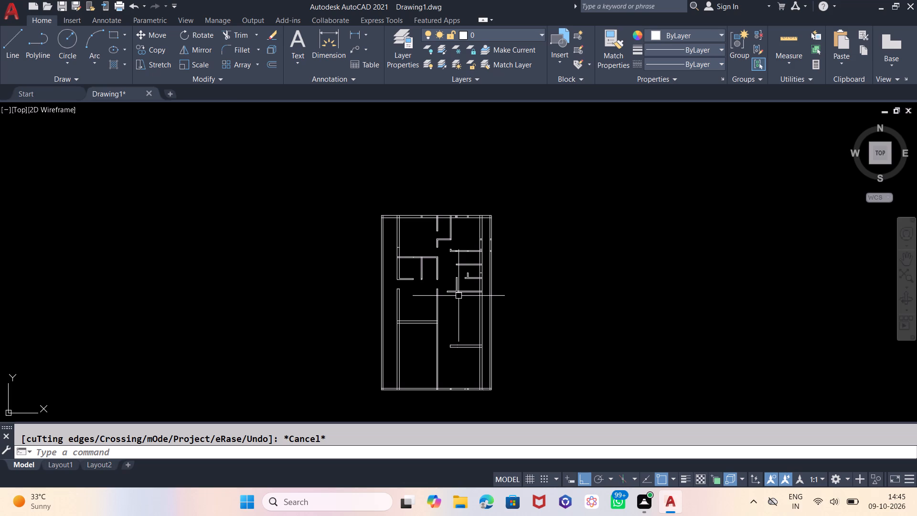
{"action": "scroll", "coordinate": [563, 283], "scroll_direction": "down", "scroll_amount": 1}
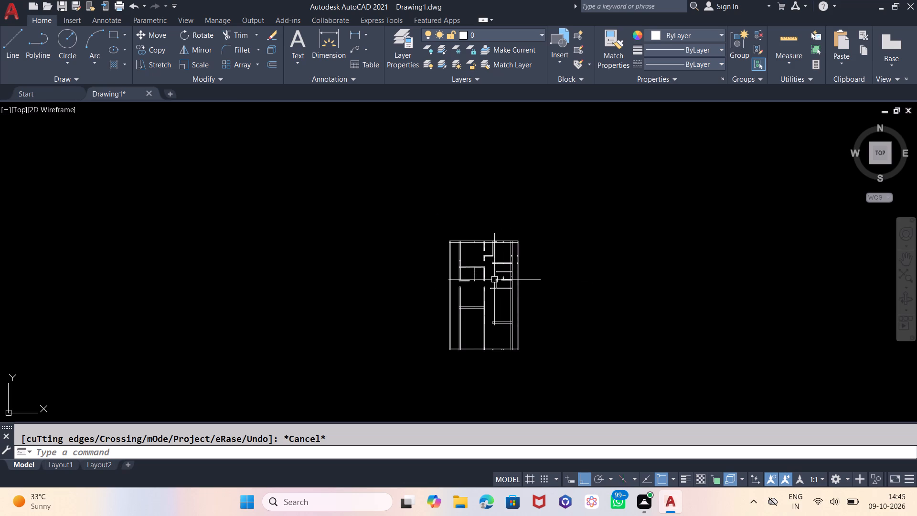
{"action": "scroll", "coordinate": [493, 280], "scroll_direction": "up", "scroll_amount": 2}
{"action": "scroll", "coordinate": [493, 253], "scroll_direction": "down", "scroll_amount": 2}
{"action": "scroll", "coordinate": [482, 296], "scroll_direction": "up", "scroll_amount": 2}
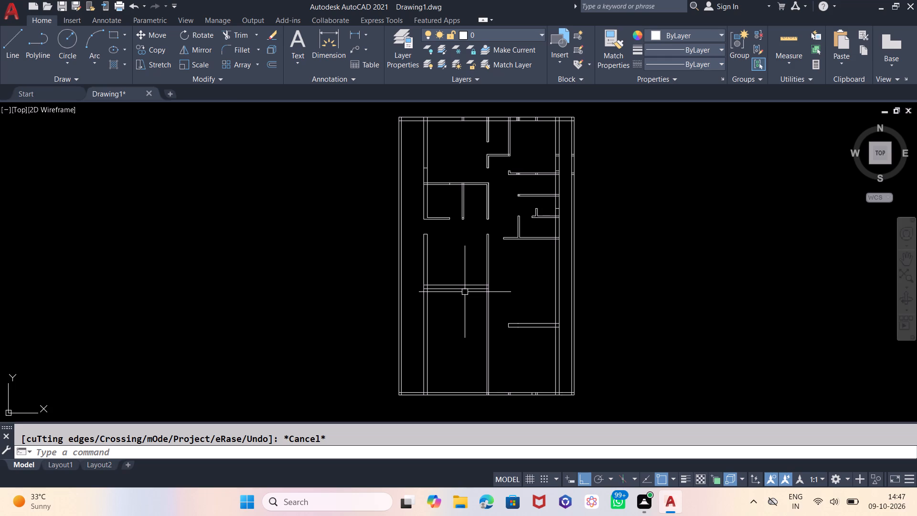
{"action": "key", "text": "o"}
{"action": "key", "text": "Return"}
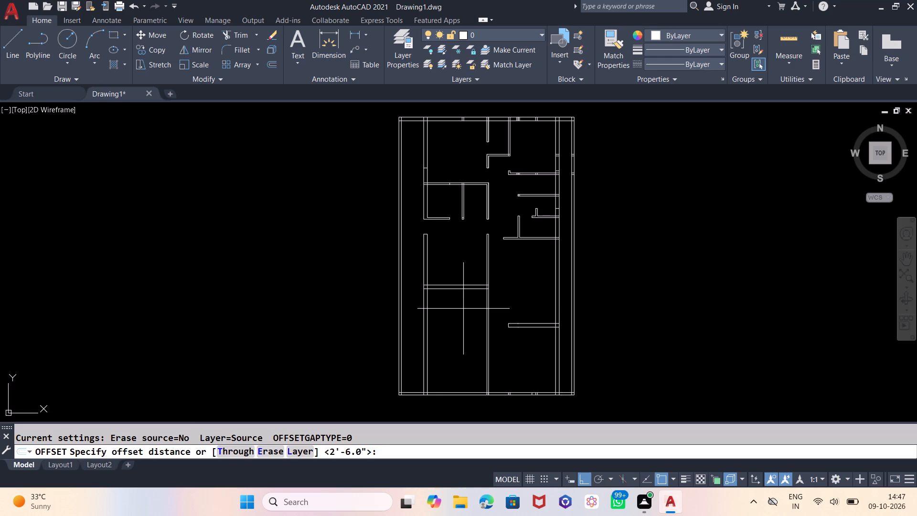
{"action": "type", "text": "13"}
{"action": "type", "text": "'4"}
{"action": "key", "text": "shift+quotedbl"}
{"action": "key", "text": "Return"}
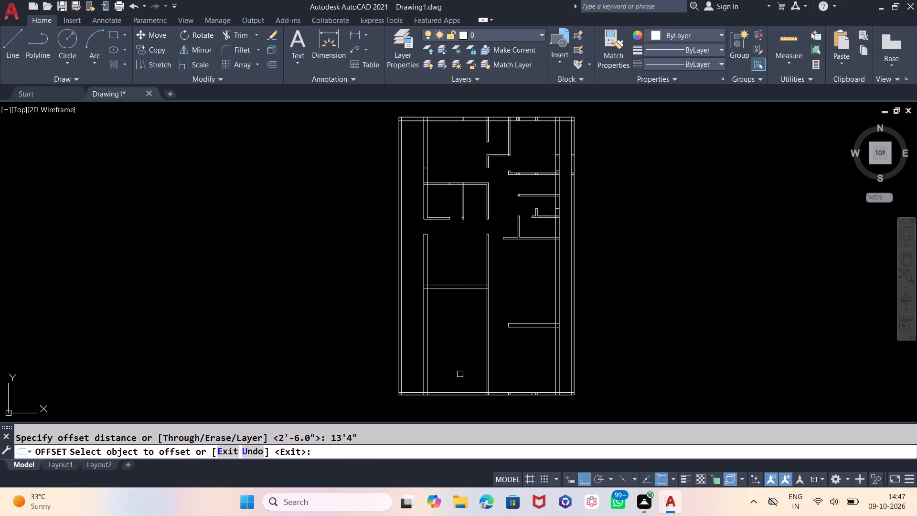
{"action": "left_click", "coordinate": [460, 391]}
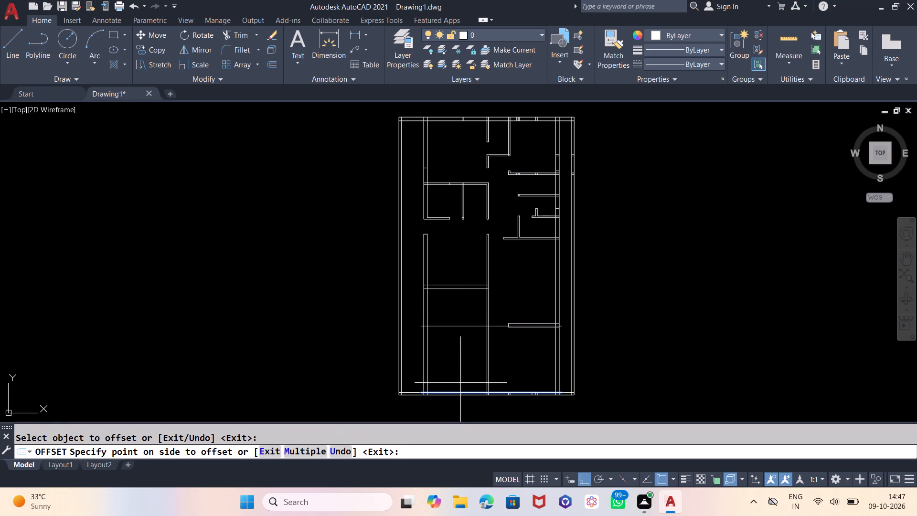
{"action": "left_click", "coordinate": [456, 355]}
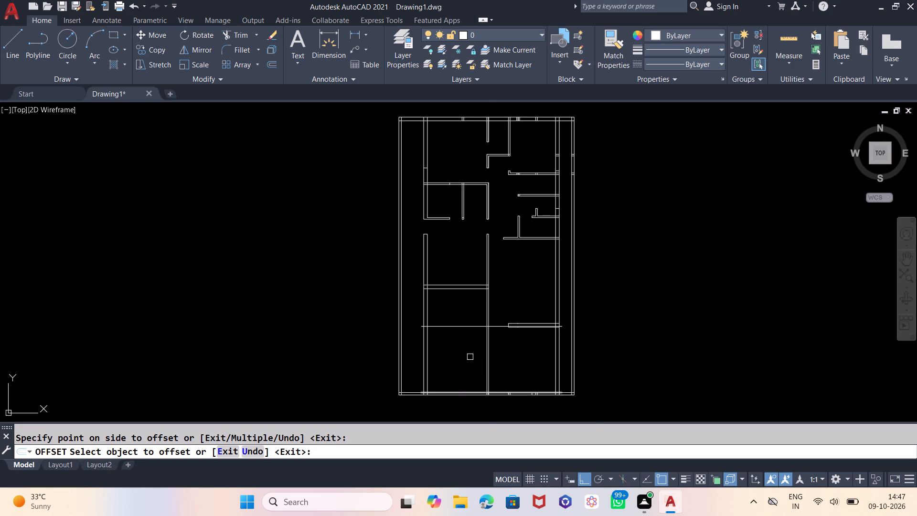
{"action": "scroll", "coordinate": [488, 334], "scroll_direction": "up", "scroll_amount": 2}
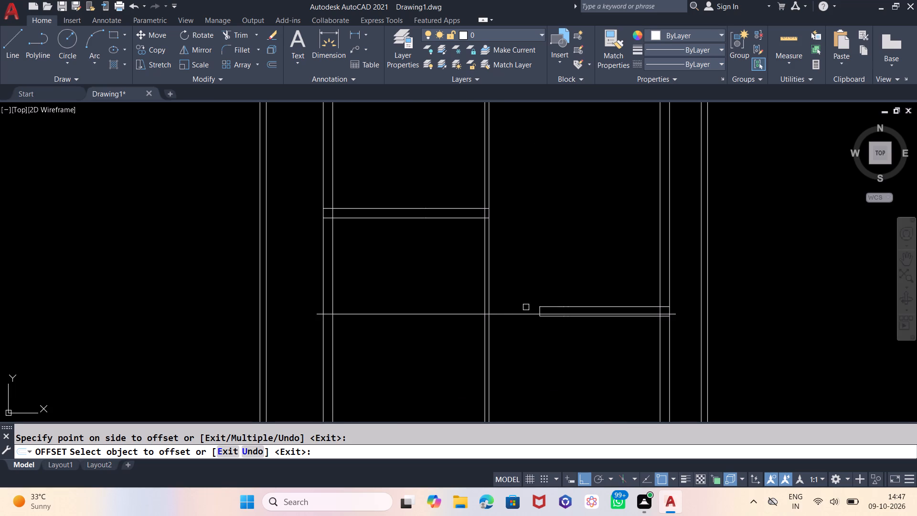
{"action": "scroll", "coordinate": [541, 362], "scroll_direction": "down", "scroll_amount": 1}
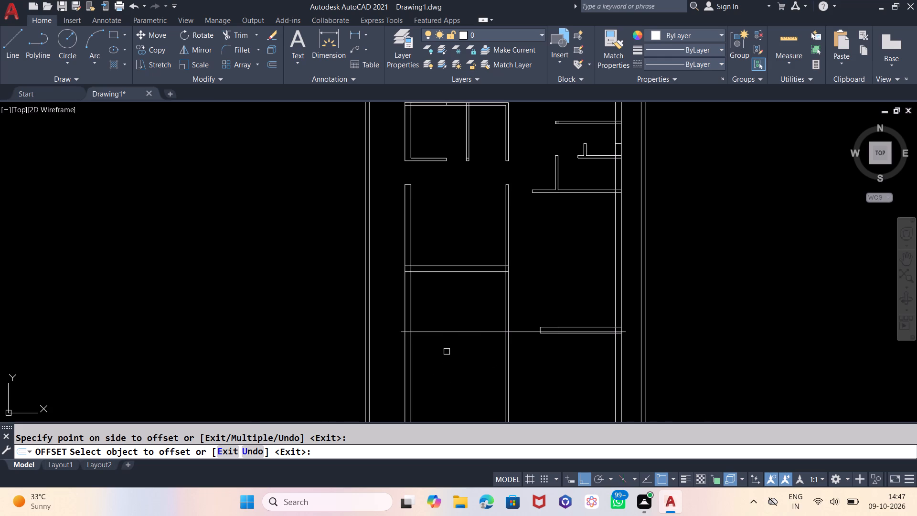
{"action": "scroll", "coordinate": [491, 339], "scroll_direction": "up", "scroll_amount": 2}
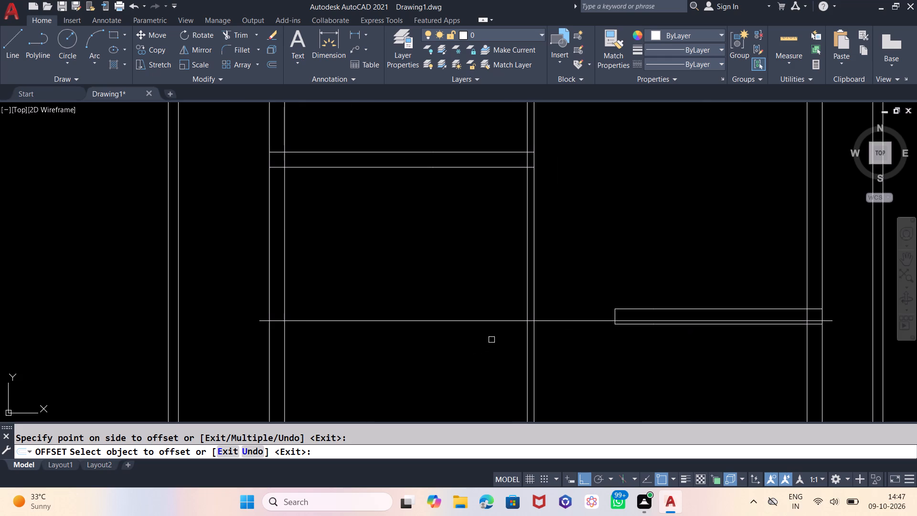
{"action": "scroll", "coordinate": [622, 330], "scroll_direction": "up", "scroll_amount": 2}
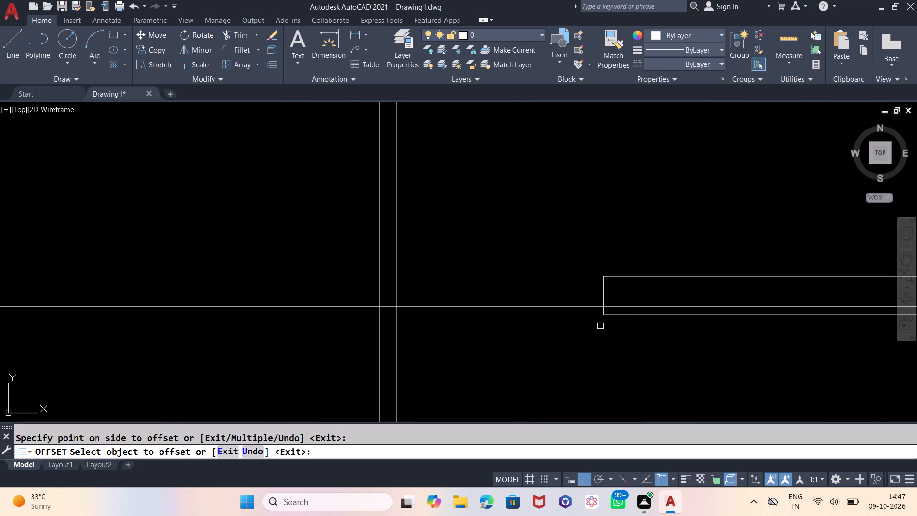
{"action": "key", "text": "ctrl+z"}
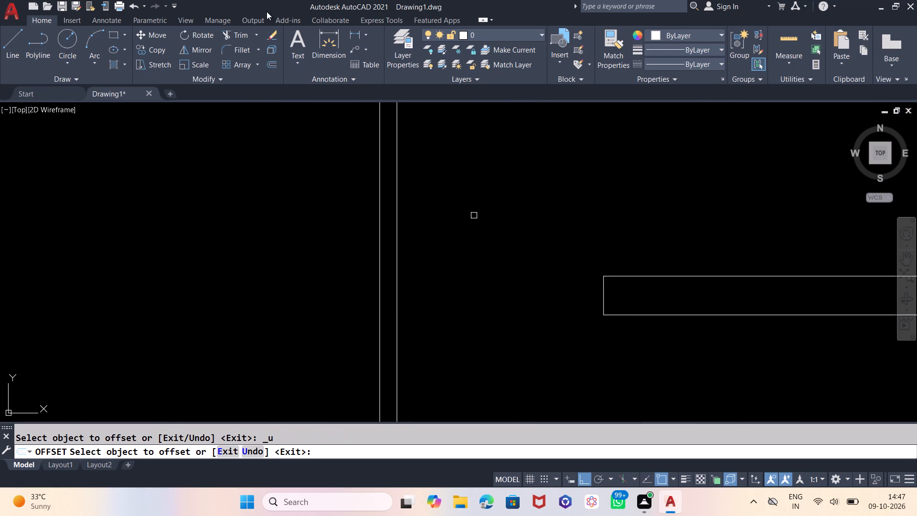
Draw a horizontal line from the lower left corner of the lower right wall stub leftward past the outer left wall.
{"action": "left_click", "coordinate": [10, 41]}
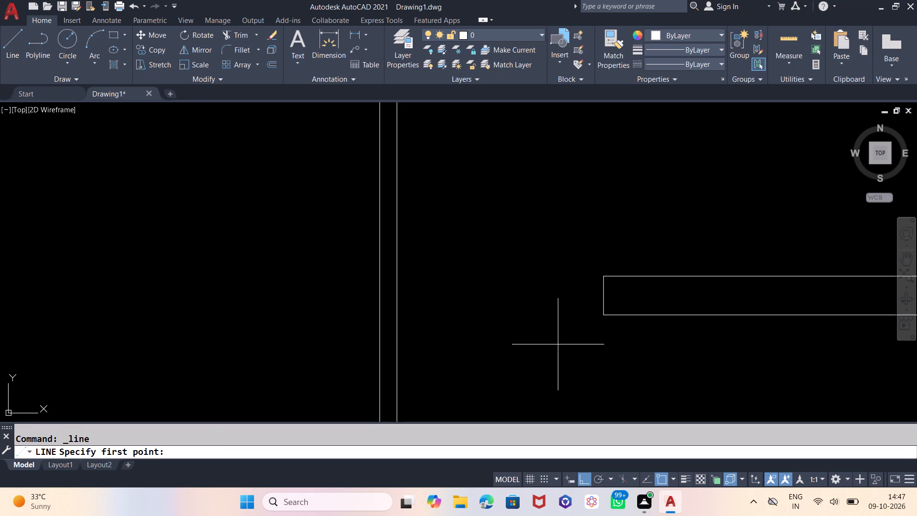
{"action": "left_click", "coordinate": [601, 315]}
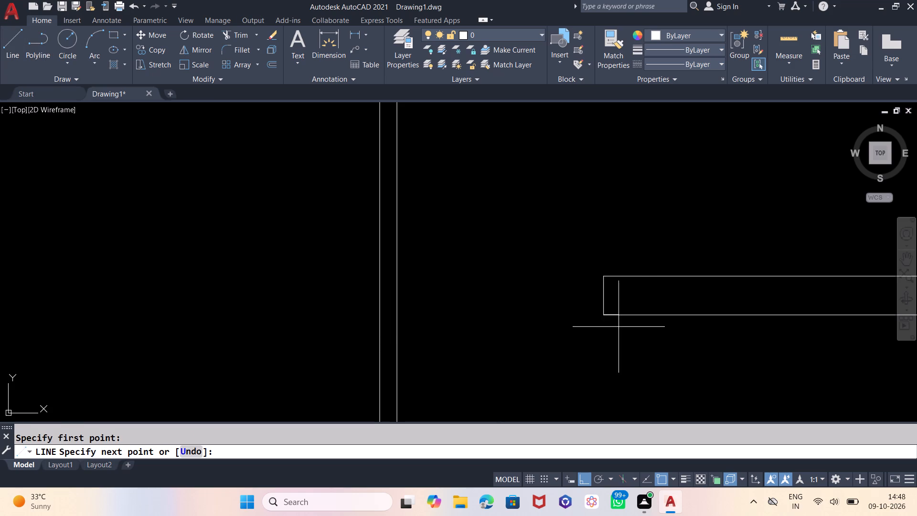
{"action": "scroll", "coordinate": [729, 322], "scroll_direction": "down", "scroll_amount": 2}
{"action": "scroll", "coordinate": [683, 338], "scroll_direction": "down", "scroll_amount": 2}
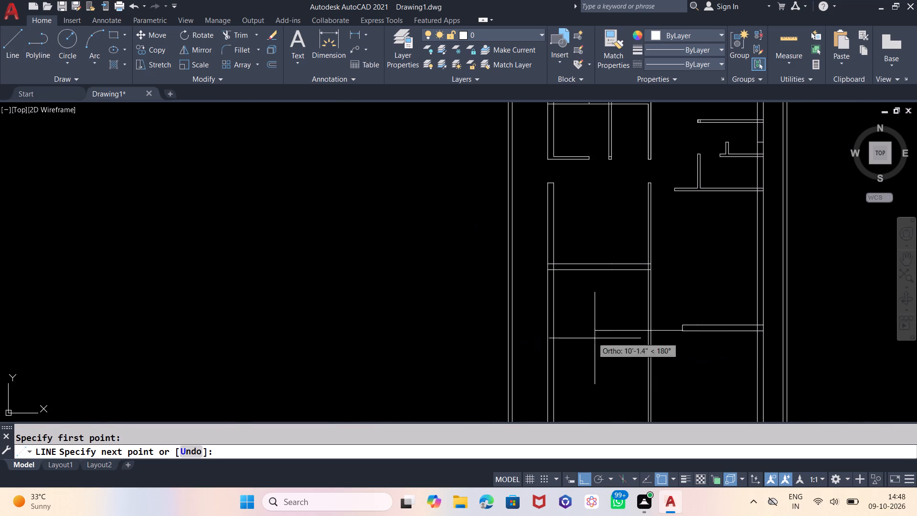
{"action": "left_click", "coordinate": [462, 336]}
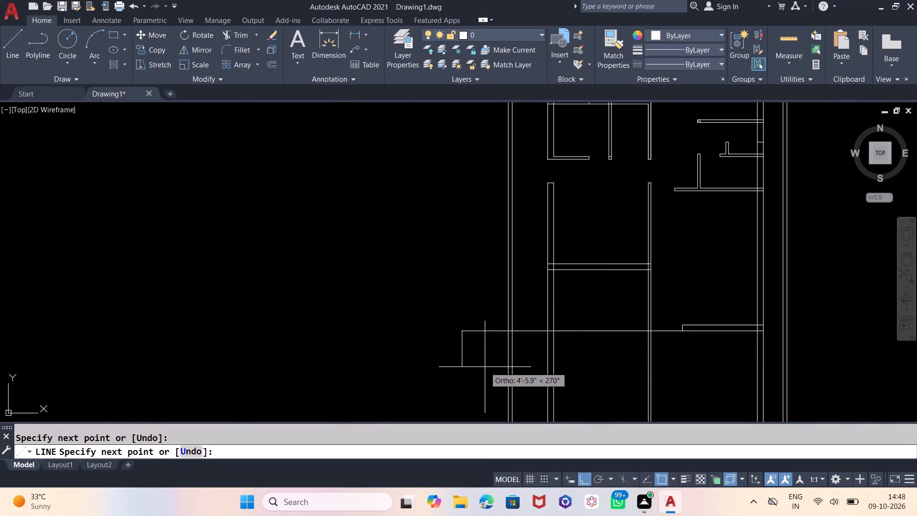
{"action": "key", "text": "Escape"}
Draw a parallel horizontal line from the same stub's upper left corner leftward past the outer left wall.
{"action": "scroll", "coordinate": [641, 333], "scroll_direction": "up", "scroll_amount": 2}
{"action": "key", "text": "l"}
{"action": "key", "text": "Return"}
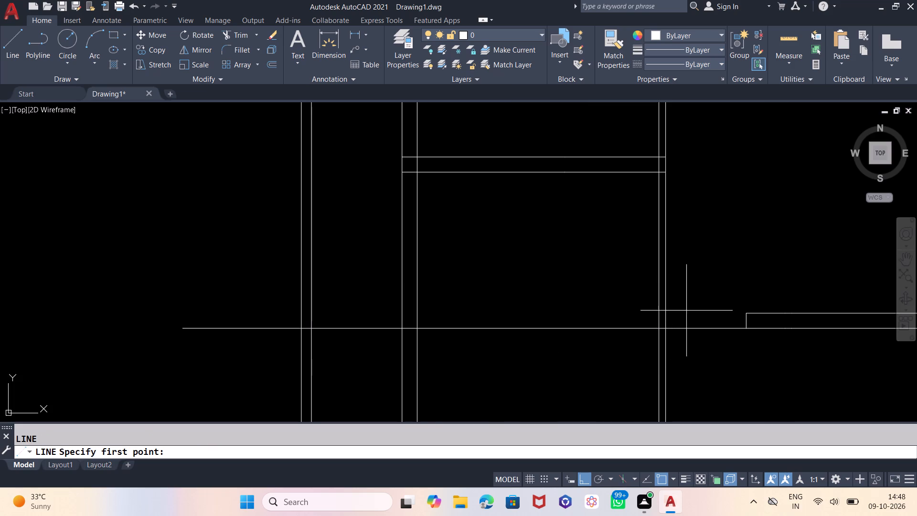
{"action": "left_click", "coordinate": [748, 313]}
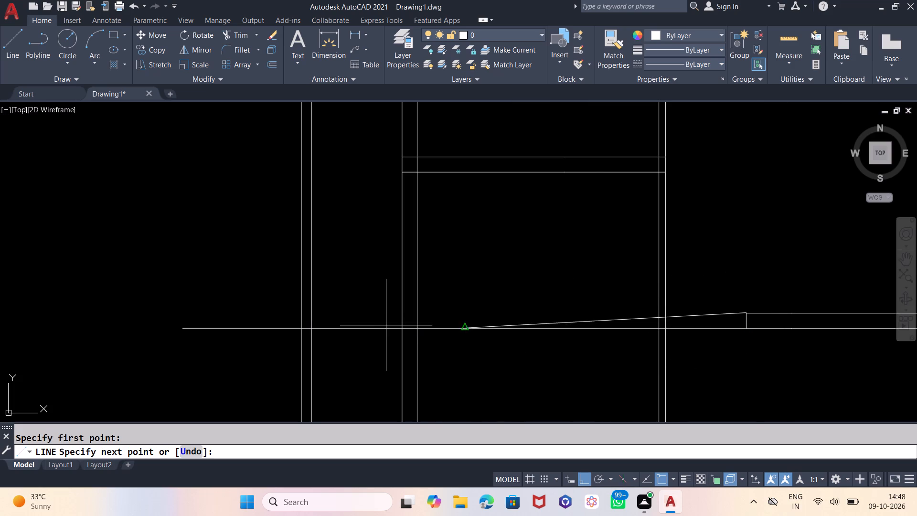
{"action": "scroll", "coordinate": [452, 306], "scroll_direction": "down", "scroll_amount": 1}
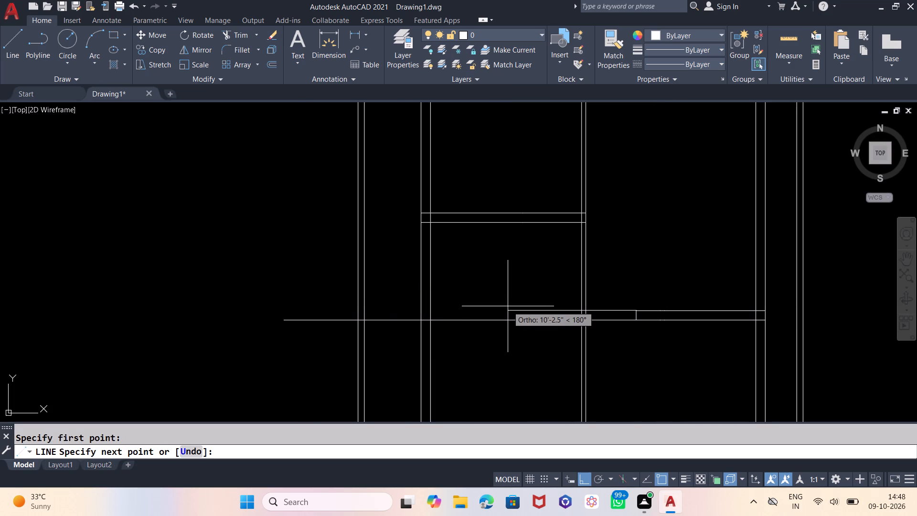
{"action": "scroll", "coordinate": [508, 306], "scroll_direction": "down", "scroll_amount": 1}
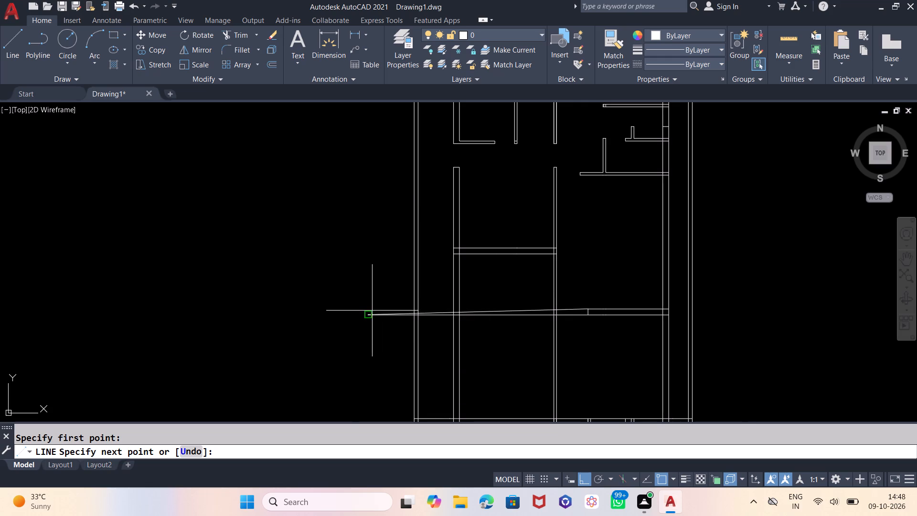
{"action": "left_click", "coordinate": [367, 309]}
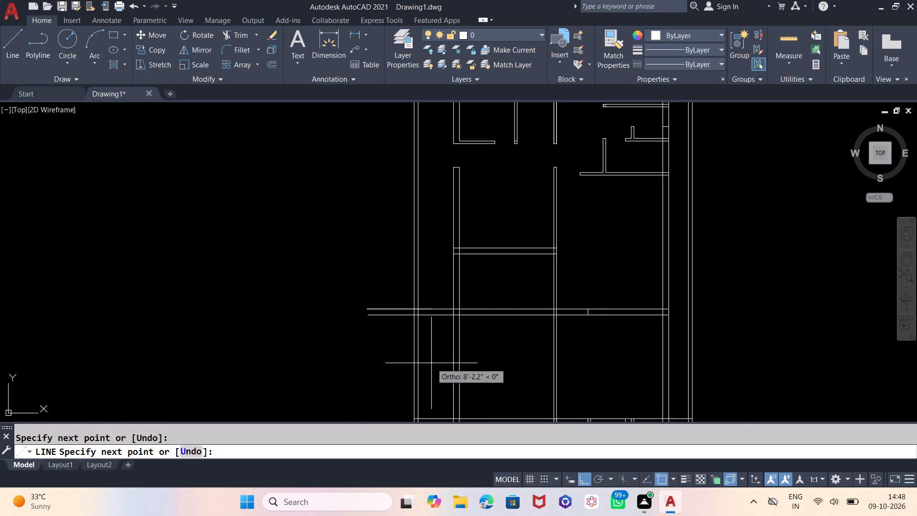
{"action": "key", "text": "Escape"}
Trim both new horizontal lines in the gap between the long central vertical partition and the lower right wall stub.
{"action": "scroll", "coordinate": [594, 290], "scroll_direction": "up", "scroll_amount": 1}
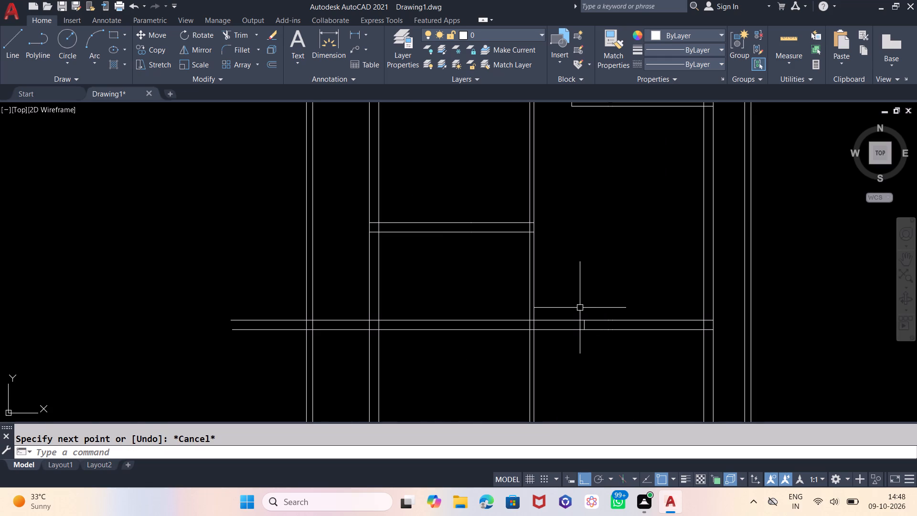
{"action": "type", "text": "TR"}
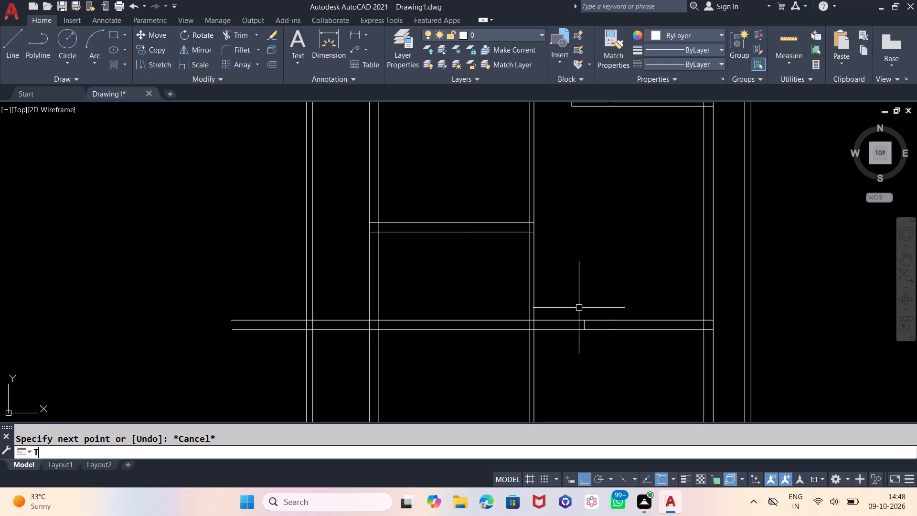
{"action": "key", "text": "Return"}
{"action": "key", "text": "Return"}
{"action": "left_click", "coordinate": [550, 307]}
{"action": "left_click", "coordinate": [557, 337]}
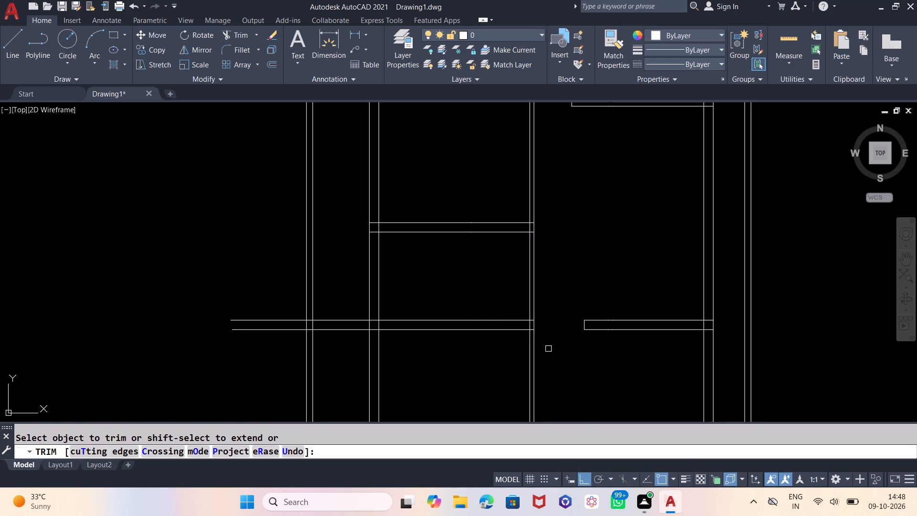
Trim both lines of the long central vertical partition below the new lower-left cross wall.
{"action": "left_click", "coordinate": [548, 349]}
{"action": "left_click", "coordinate": [497, 364]}
{"action": "scroll", "coordinate": [520, 304], "scroll_direction": "down", "scroll_amount": 2}
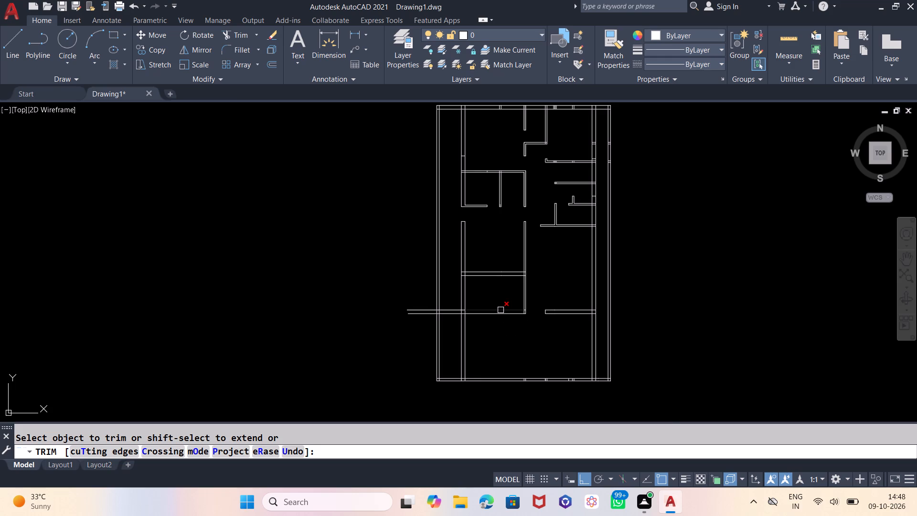
{"action": "scroll", "coordinate": [501, 310], "scroll_direction": "up", "scroll_amount": 2}
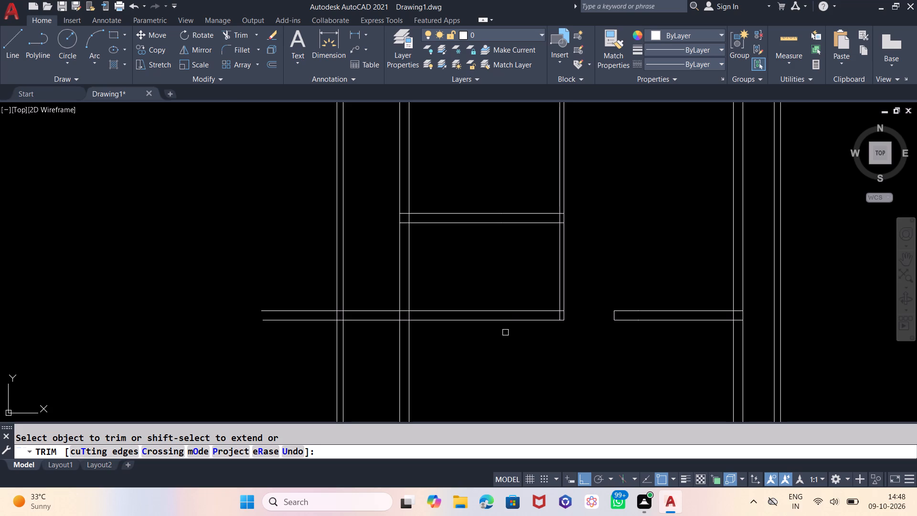
{"action": "key", "text": "Escape"}
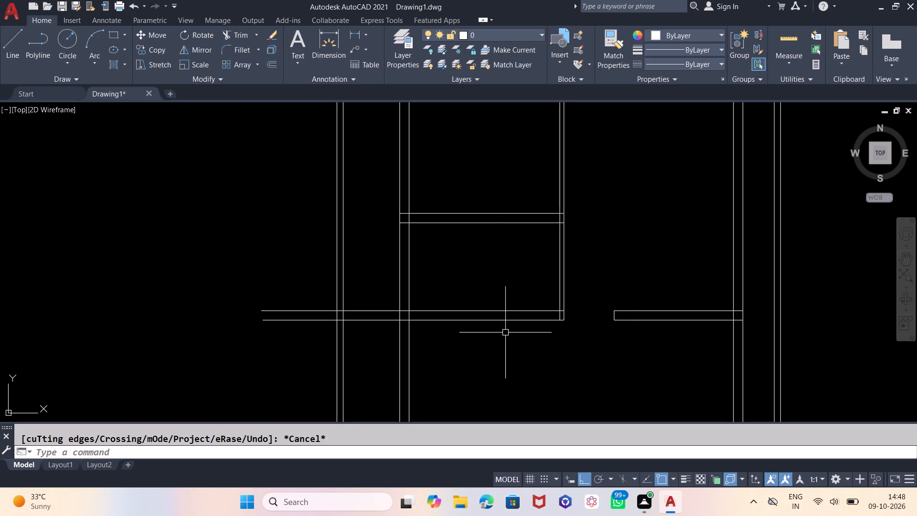
Trim both lines of the inner left vertical wall below the new lower-left cross wall.
{"action": "scroll", "coordinate": [516, 345], "scroll_direction": "down", "scroll_amount": 2}
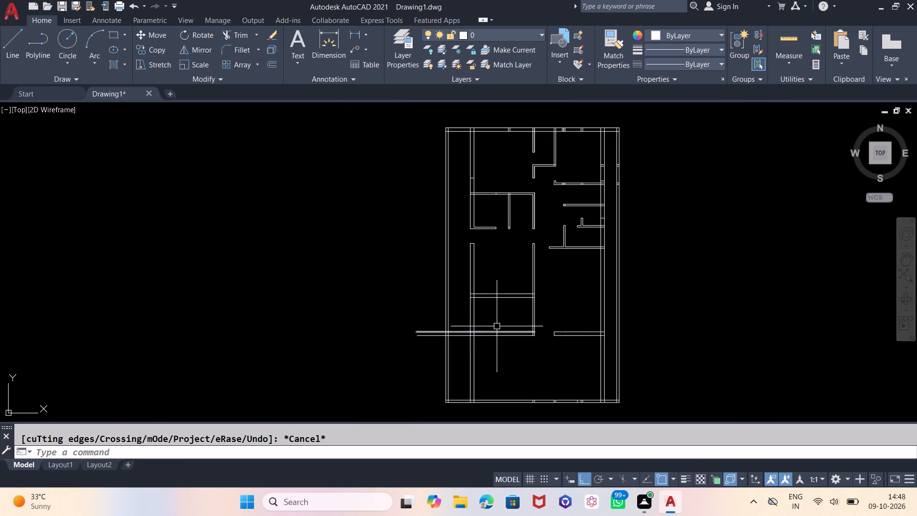
{"action": "scroll", "coordinate": [497, 326], "scroll_direction": "up", "scroll_amount": 2}
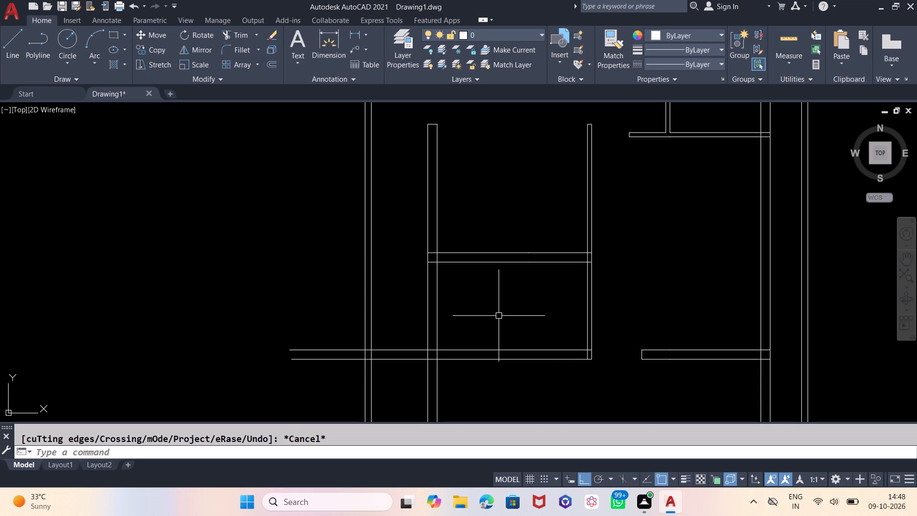
{"action": "scroll", "coordinate": [493, 278], "scroll_direction": "down", "scroll_amount": 1}
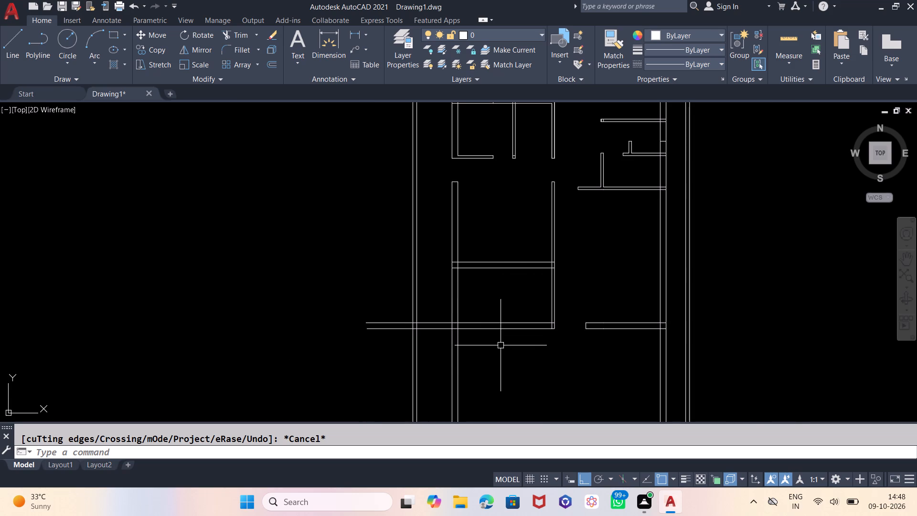
{"action": "scroll", "coordinate": [501, 345], "scroll_direction": "up", "scroll_amount": 1}
{"action": "scroll", "coordinate": [498, 322], "scroll_direction": "down", "scroll_amount": 1}
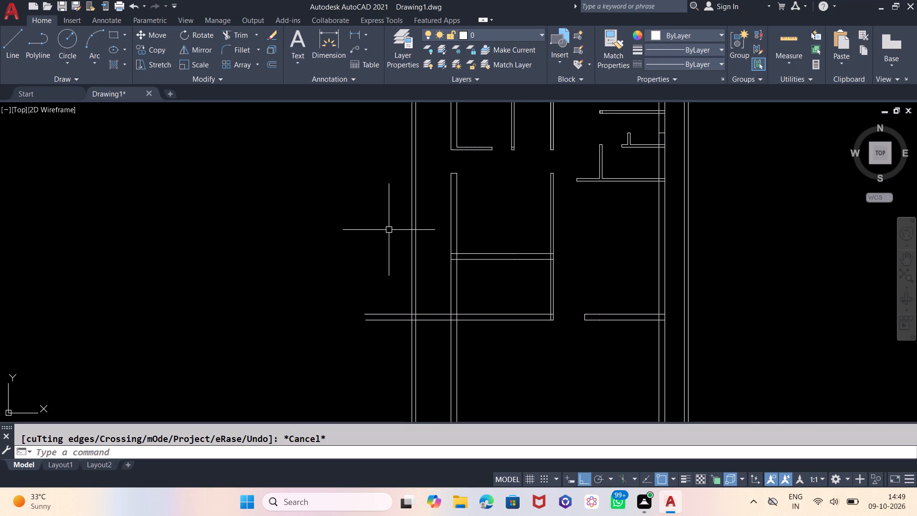
{"action": "scroll", "coordinate": [386, 230], "scroll_direction": "down", "scroll_amount": 1}
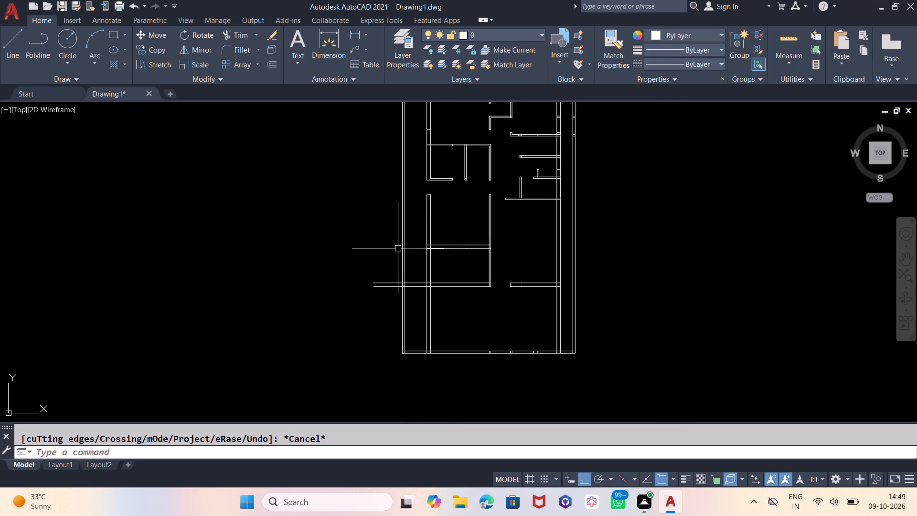
{"action": "type", "text": "TR"}
{"action": "key", "text": "Return"}
{"action": "key", "text": "Return"}
{"action": "left_click", "coordinate": [446, 301]}
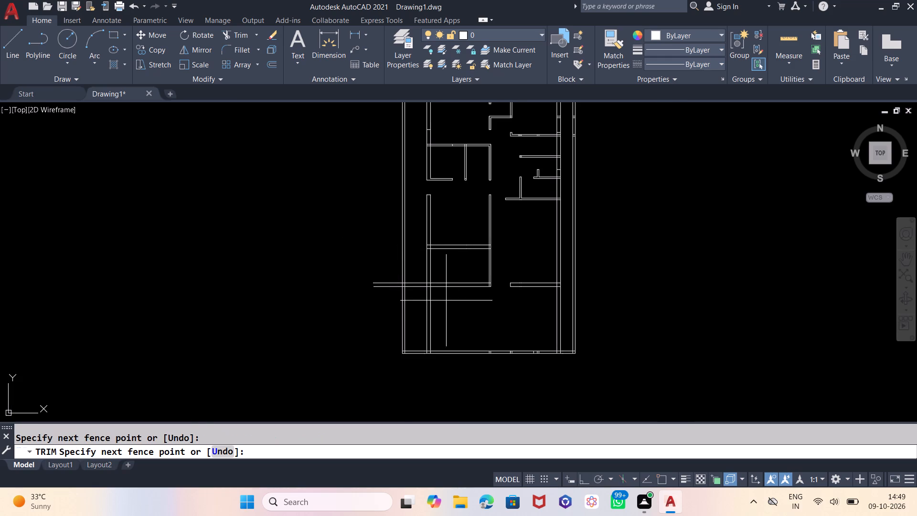
{"action": "left_click", "coordinate": [419, 320]}
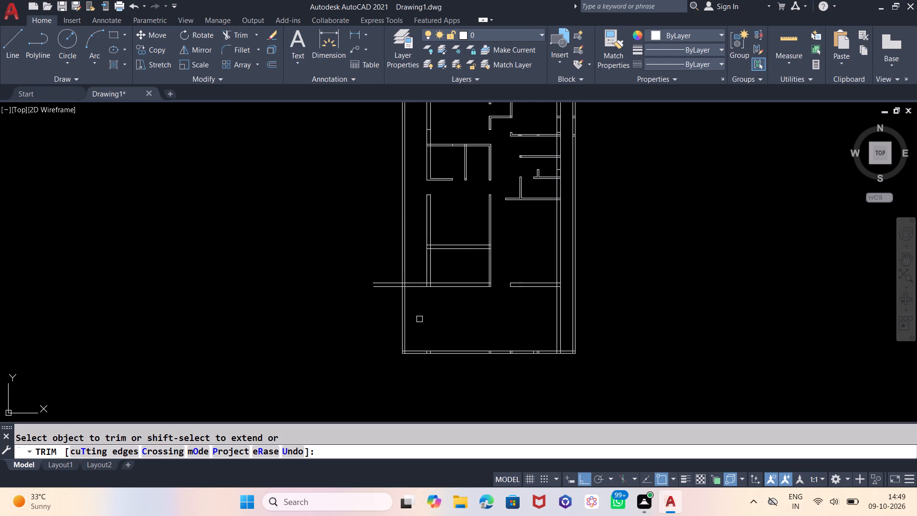
Trim the two ends of the lower-left cross wall that overhang beyond the outer left wall.
{"action": "left_click", "coordinate": [391, 294]}
{"action": "left_click", "coordinate": [389, 267]}
{"action": "key", "text": "Escape"}
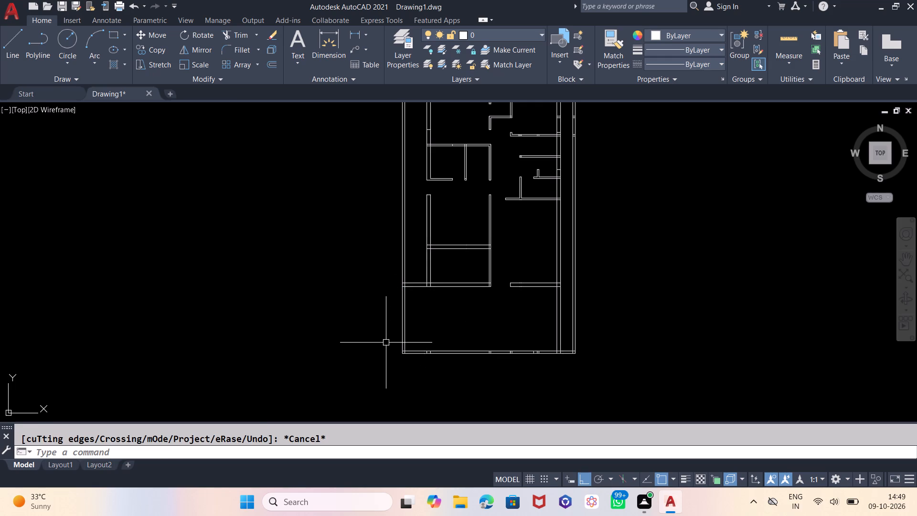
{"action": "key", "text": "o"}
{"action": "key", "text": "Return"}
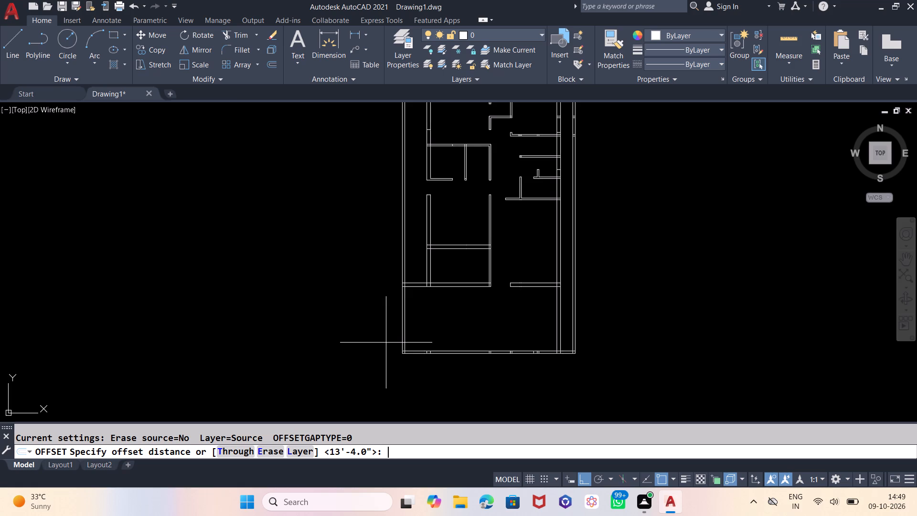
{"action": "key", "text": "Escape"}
Offset the inner line of the outer left wall 12'11" to the right, into the plan.
{"action": "scroll", "coordinate": [436, 270], "scroll_direction": "up", "scroll_amount": 2}
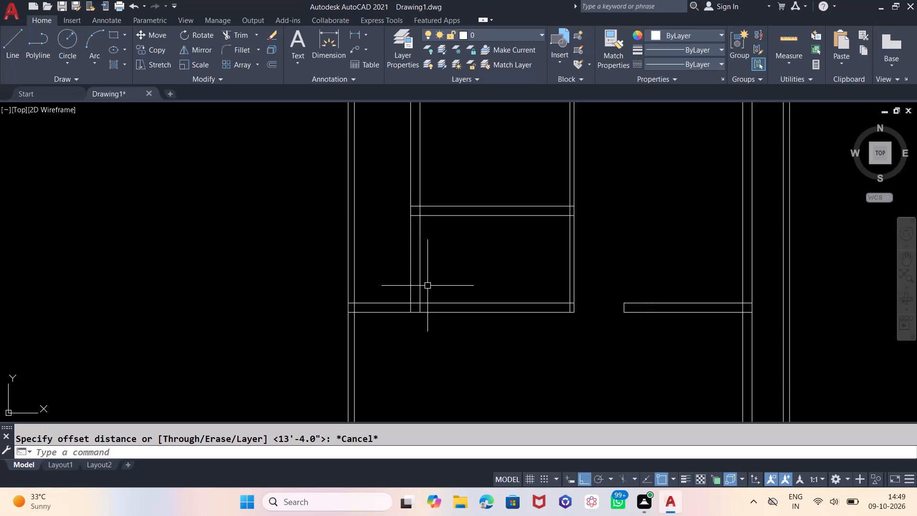
{"action": "scroll", "coordinate": [412, 447], "scroll_direction": "up", "scroll_amount": 2}
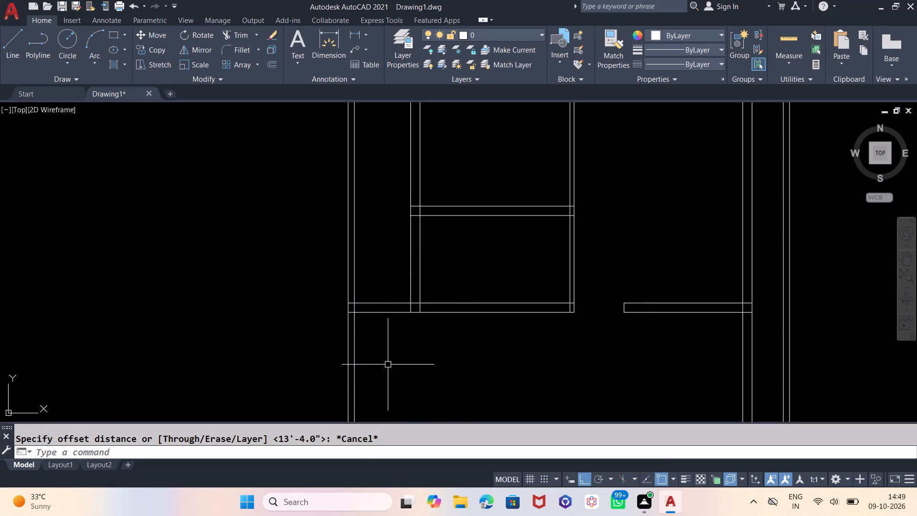
{"action": "key", "text": "o"}
{"action": "key", "text": "Return"}
{"action": "type", "text": "12'"}
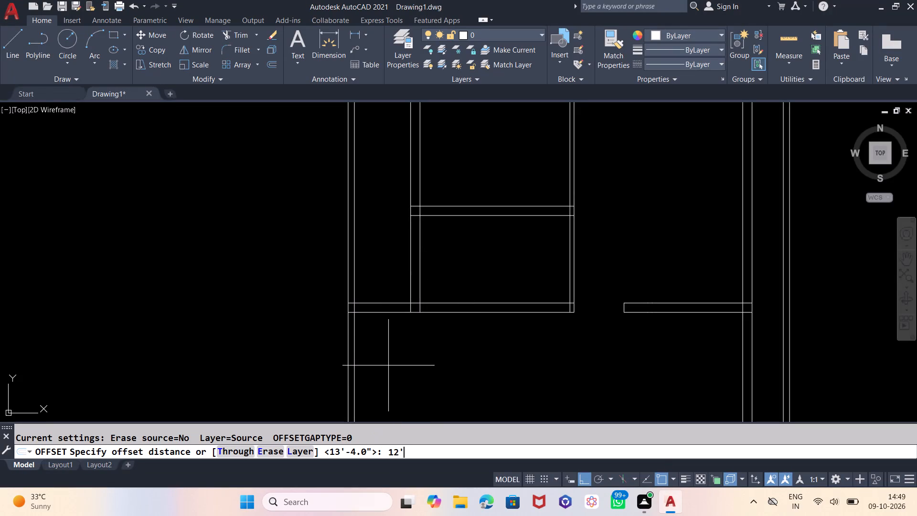
{"action": "type", "text": "11"}
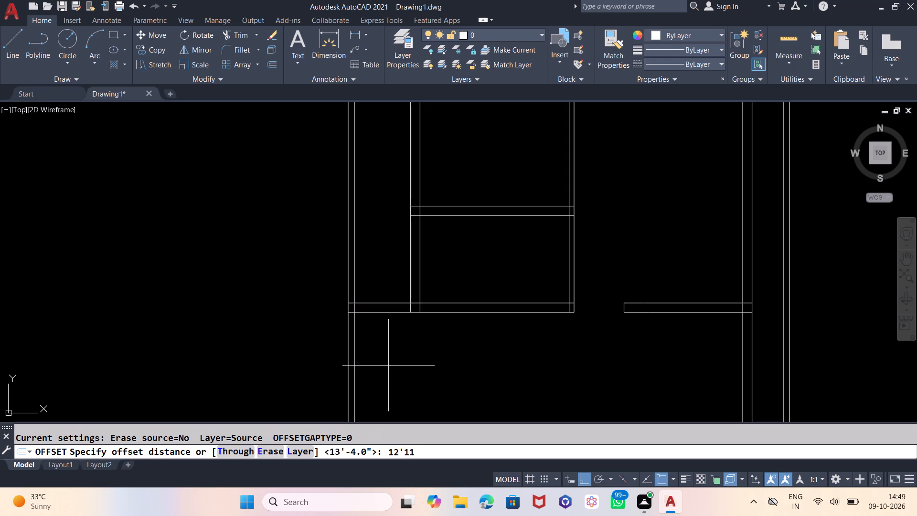
{"action": "key", "text": "shift+quotedbl"}
{"action": "key", "text": "Return"}
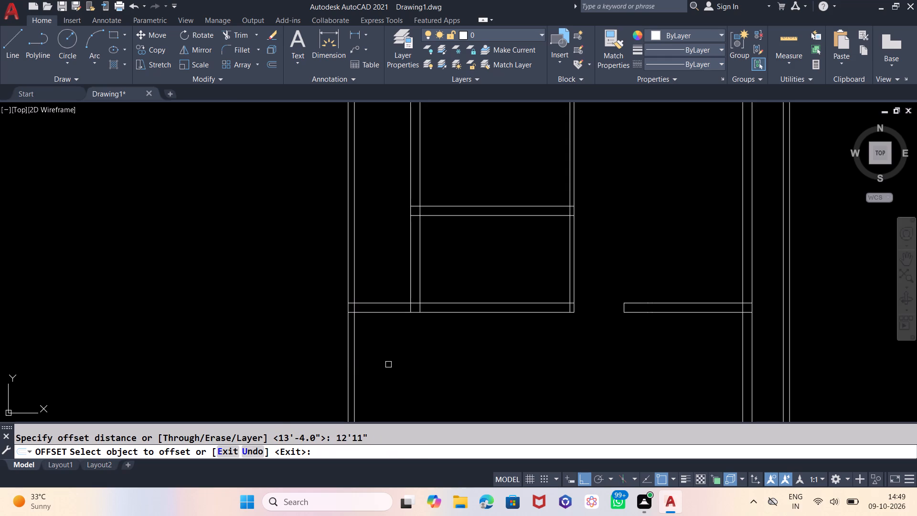
{"action": "left_click", "coordinate": [355, 344]}
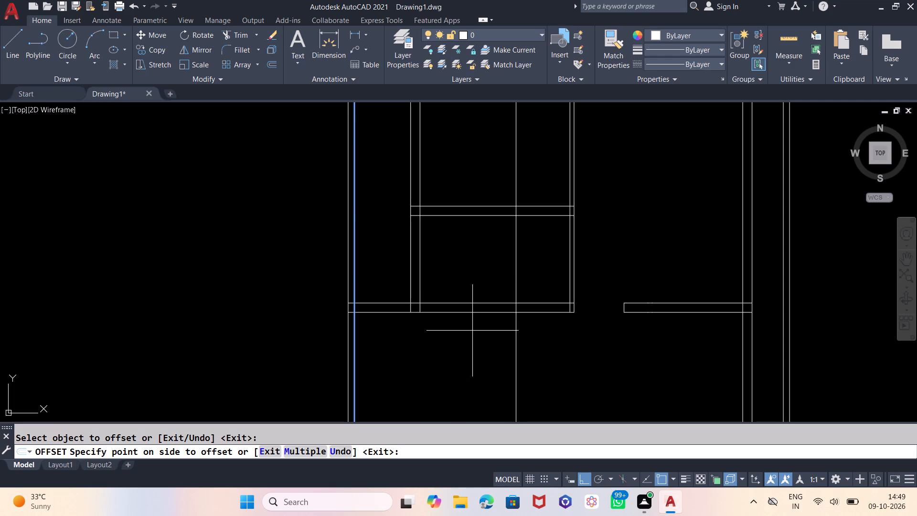
{"action": "left_click", "coordinate": [472, 331]}
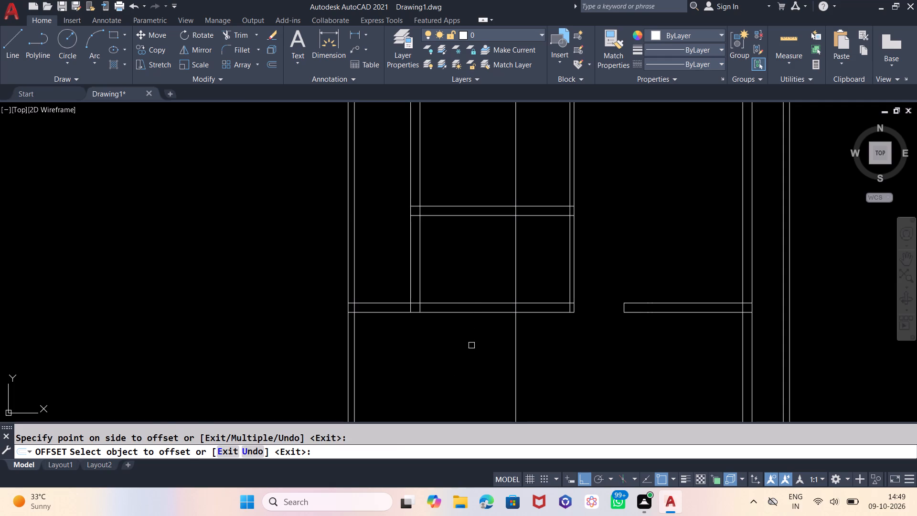
{"action": "key", "text": "Escape"}
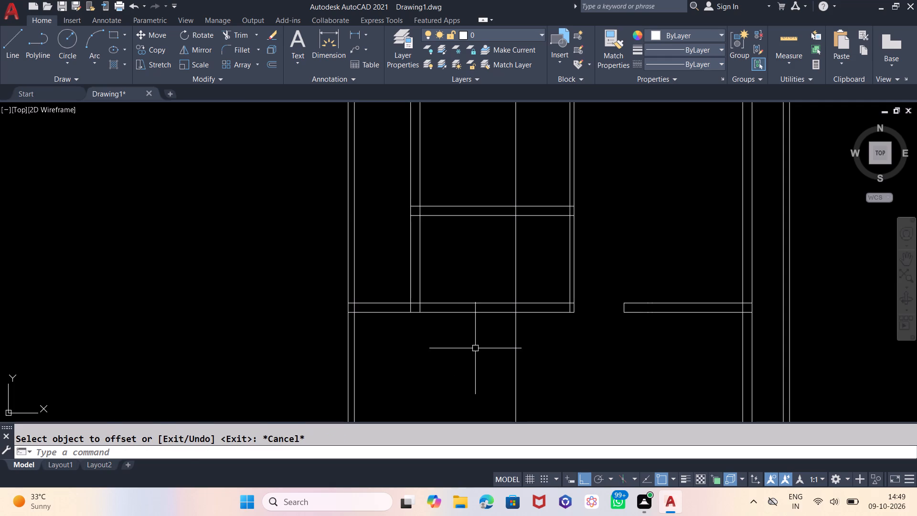
Trim the lower-left cross wall lines between the new vertical line and the central partition, including the piece crossing the partition's end.
{"action": "type", "text": "TR"}
{"action": "key", "text": "Return"}
{"action": "key", "text": "Return"}
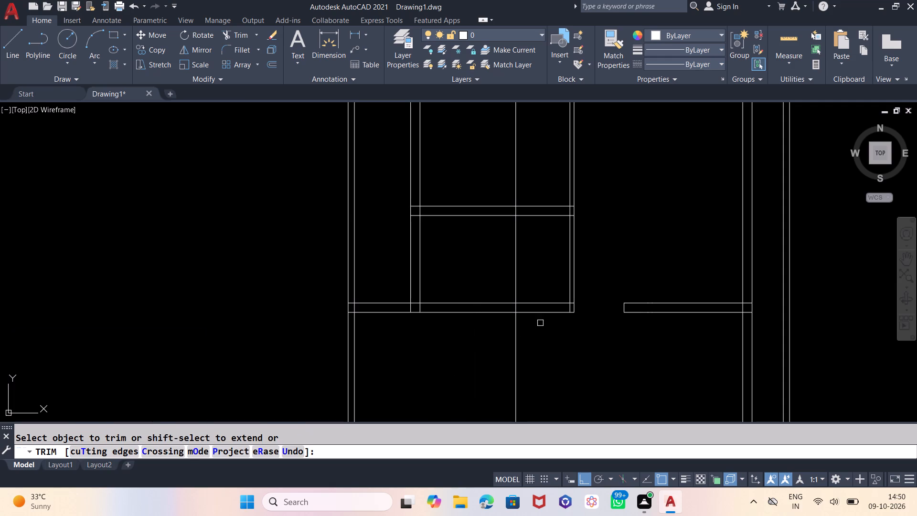
{"action": "left_click", "coordinate": [541, 322]}
{"action": "left_click", "coordinate": [539, 289]}
{"action": "scroll", "coordinate": [571, 308], "scroll_direction": "up", "scroll_amount": 4}
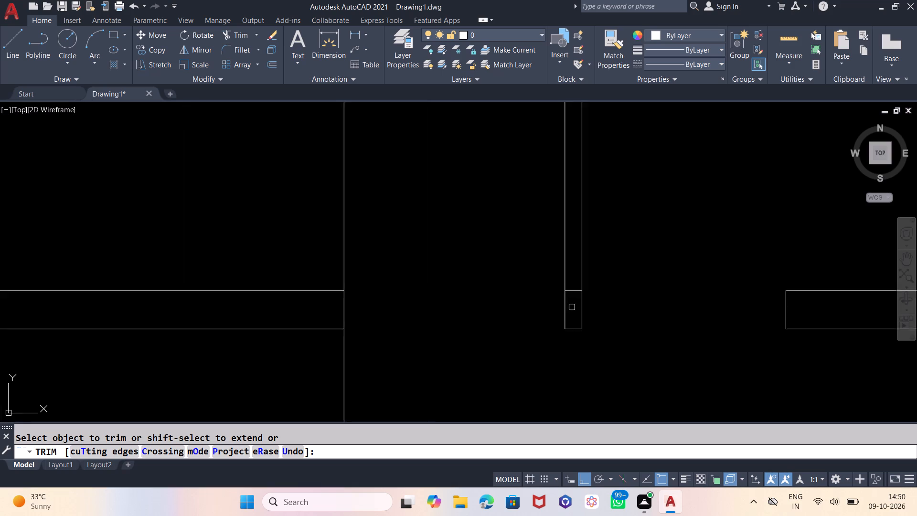
{"action": "scroll", "coordinate": [572, 307], "scroll_direction": "up", "scroll_amount": 1}
{"action": "left_click", "coordinate": [573, 266]}
{"action": "scroll", "coordinate": [564, 290], "scroll_direction": "down", "scroll_amount": 2}
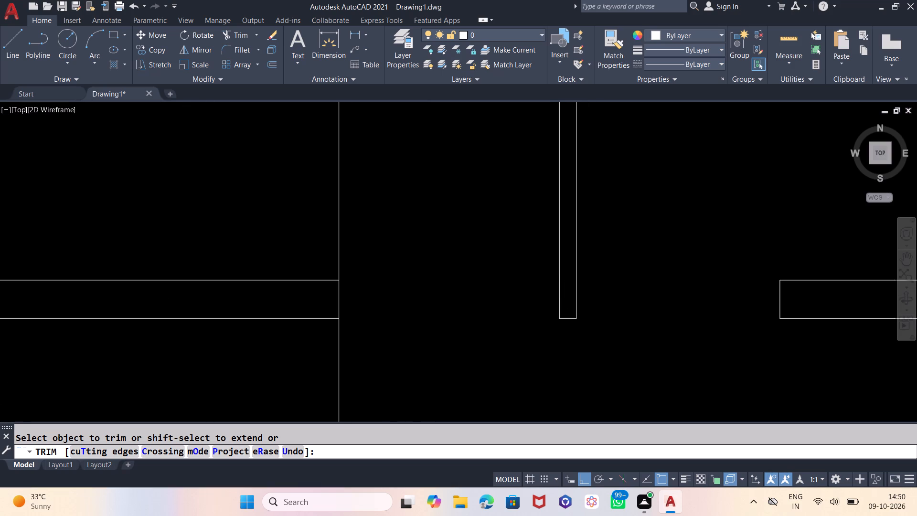
{"action": "scroll", "coordinate": [567, 334], "scroll_direction": "down", "scroll_amount": 2}
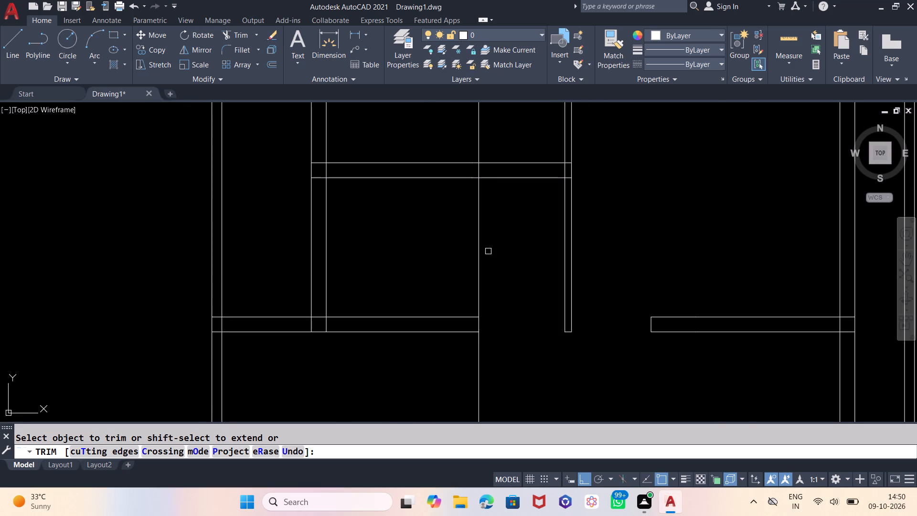
Trim the part of the new vertical line above the horizontal wall joining the inner left wall and the central partition.
{"action": "scroll", "coordinate": [488, 251], "scroll_direction": "down", "scroll_amount": 1}
{"action": "left_click", "coordinate": [503, 129]}
{"action": "left_click", "coordinate": [460, 147]}
{"action": "scroll", "coordinate": [556, 288], "scroll_direction": "down", "scroll_amount": 3}
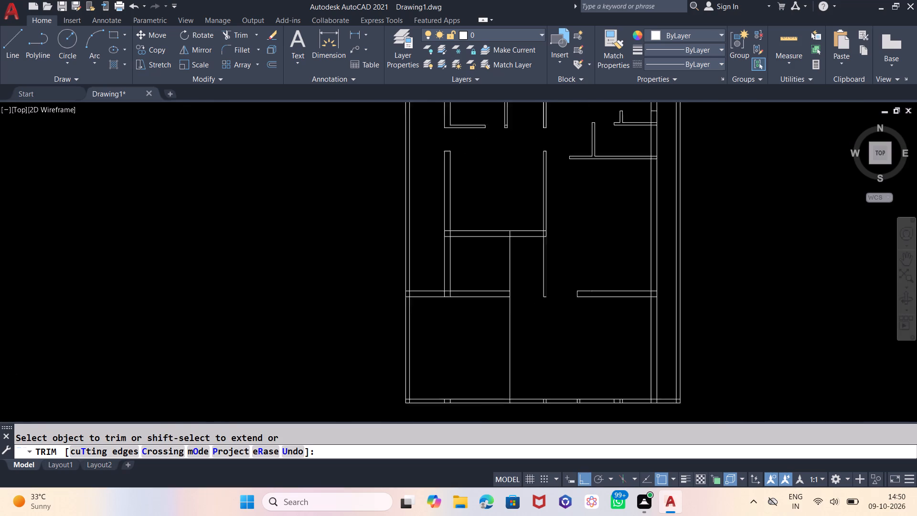
{"action": "scroll", "coordinate": [504, 362], "scroll_direction": "down", "scroll_amount": 2}
{"action": "scroll", "coordinate": [502, 353], "scroll_direction": "up", "scroll_amount": 1}
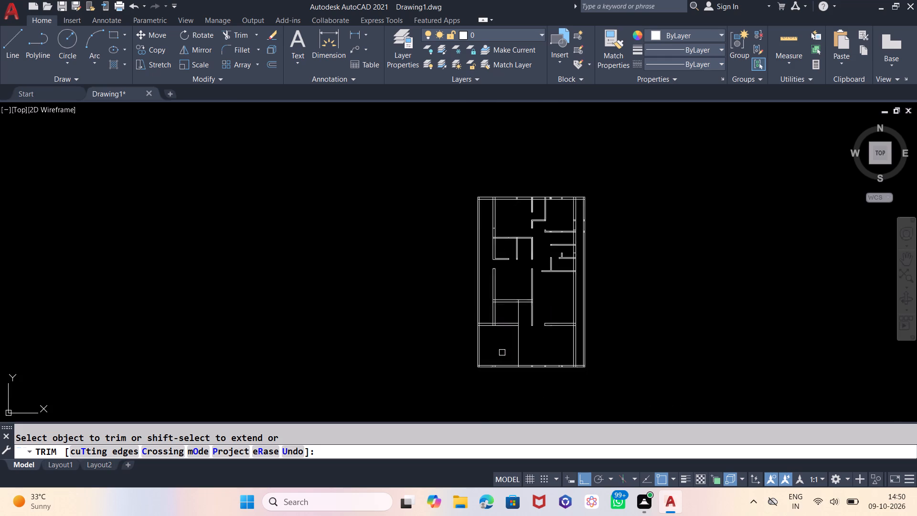
{"action": "scroll", "coordinate": [502, 352], "scroll_direction": "up", "scroll_amount": 2}
{"action": "scroll", "coordinate": [471, 353], "scroll_direction": "down", "scroll_amount": 2}
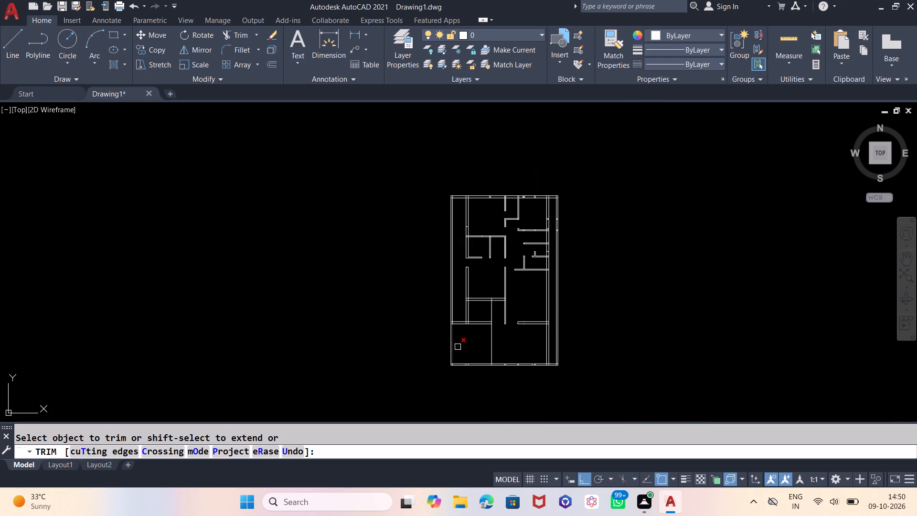
{"action": "scroll", "coordinate": [494, 328], "scroll_direction": "up", "scroll_amount": 2}
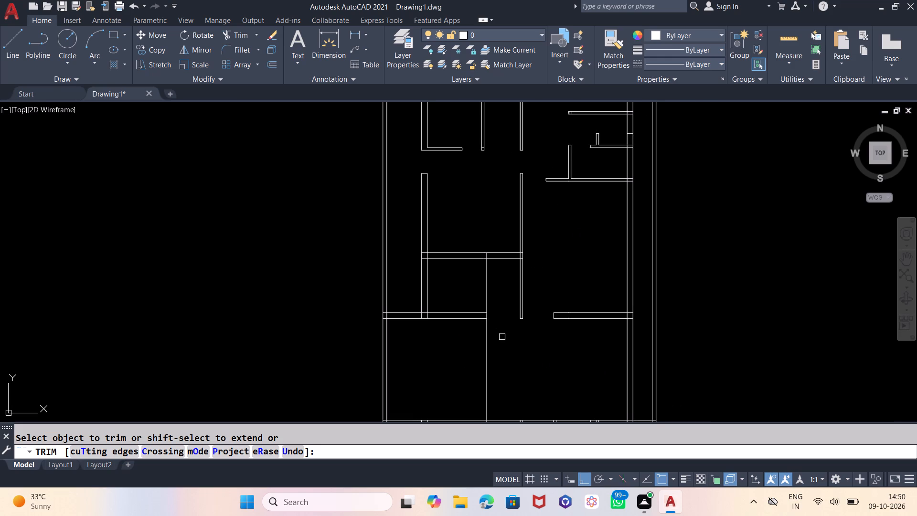
{"action": "scroll", "coordinate": [502, 336], "scroll_direction": "down", "scroll_amount": 2}
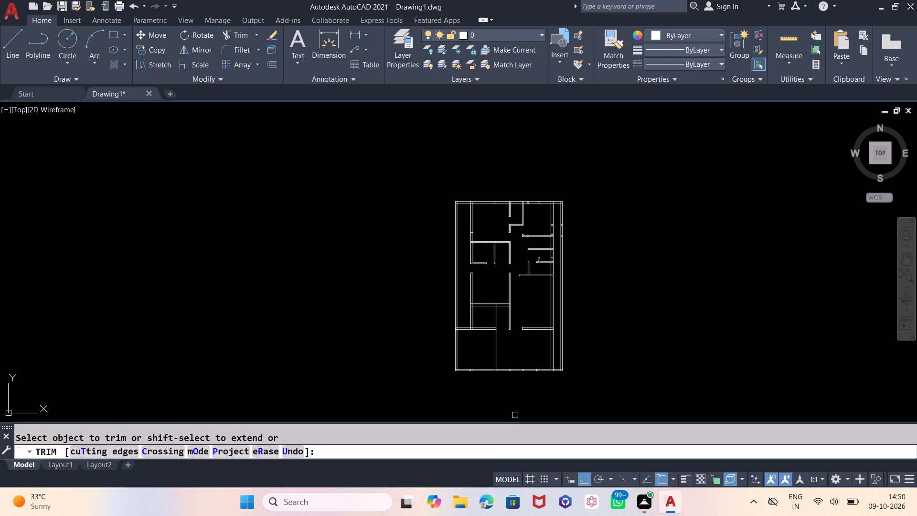
{"action": "key", "text": "Escape"}
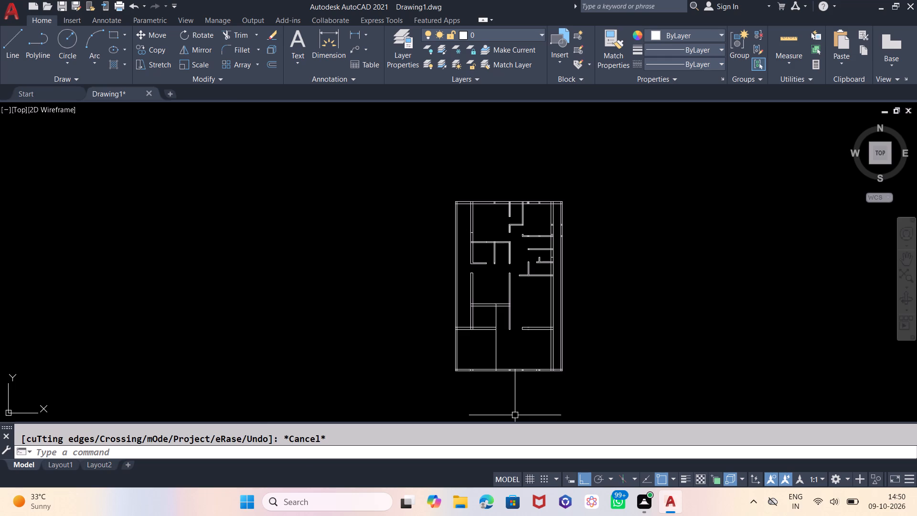
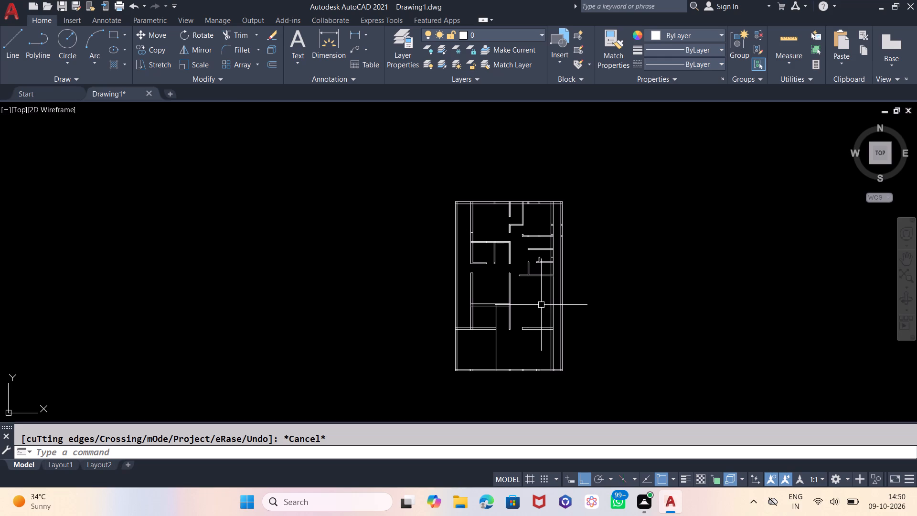
Trim the inner right wall lines below the lower-right horizontal wall and the crossing pieces inside their corner.
{"action": "type", "text": "TR"}
{"action": "key", "text": "Return"}
{"action": "key", "text": "Return"}
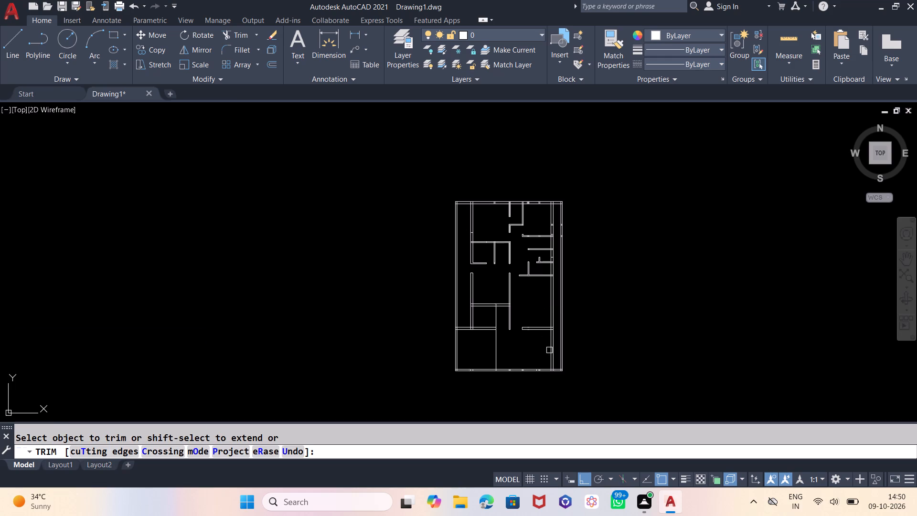
{"action": "left_click", "coordinate": [550, 350]}
{"action": "left_click", "coordinate": [553, 351]}
{"action": "scroll", "coordinate": [546, 332], "scroll_direction": "up", "scroll_amount": 3}
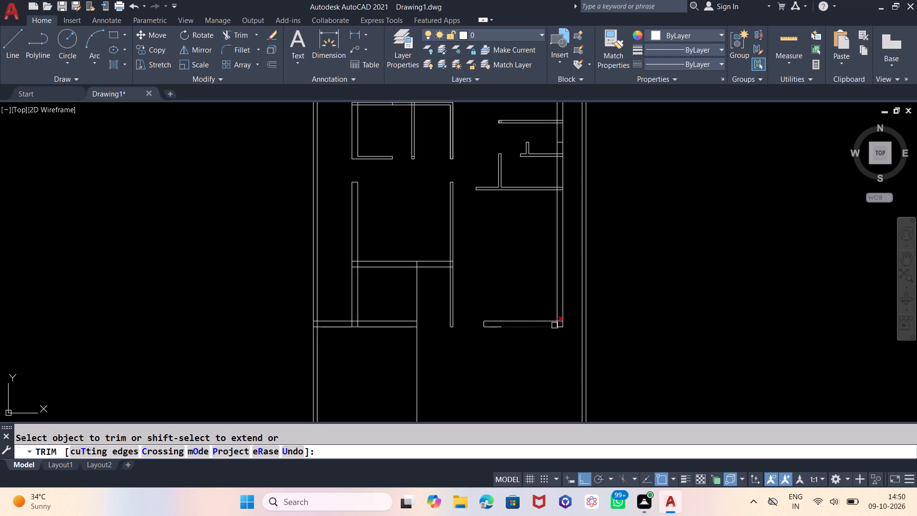
{"action": "scroll", "coordinate": [556, 323], "scroll_direction": "up", "scroll_amount": 5}
{"action": "left_click", "coordinate": [565, 314]}
{"action": "left_click", "coordinate": [554, 332]}
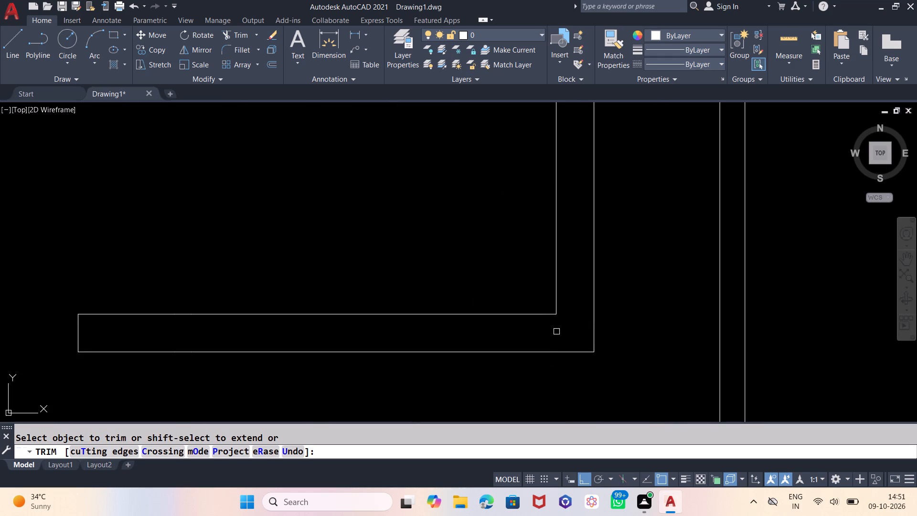
{"action": "scroll", "coordinate": [563, 326], "scroll_direction": "down", "scroll_amount": 6}
{"action": "key", "text": "Escape"}
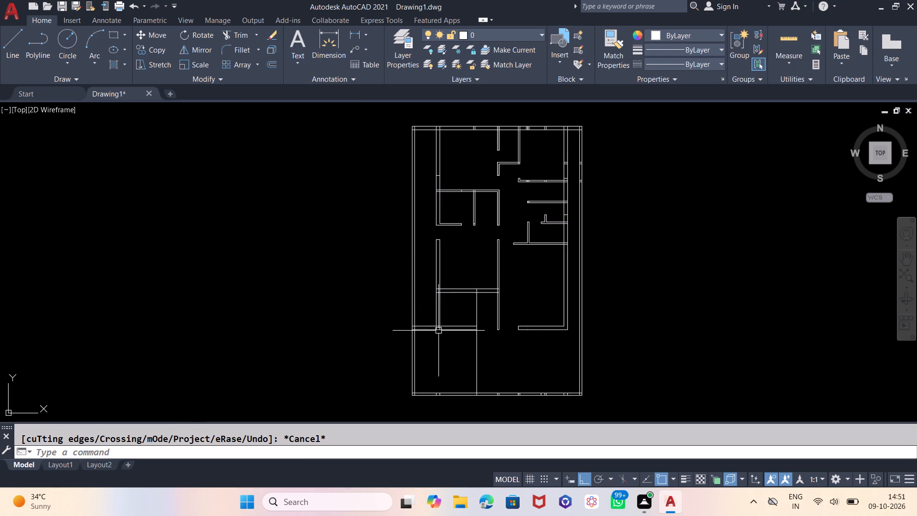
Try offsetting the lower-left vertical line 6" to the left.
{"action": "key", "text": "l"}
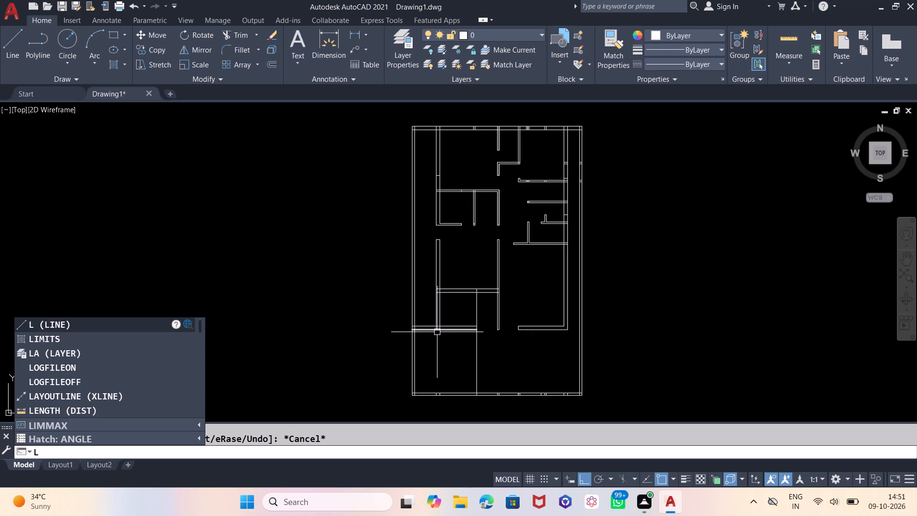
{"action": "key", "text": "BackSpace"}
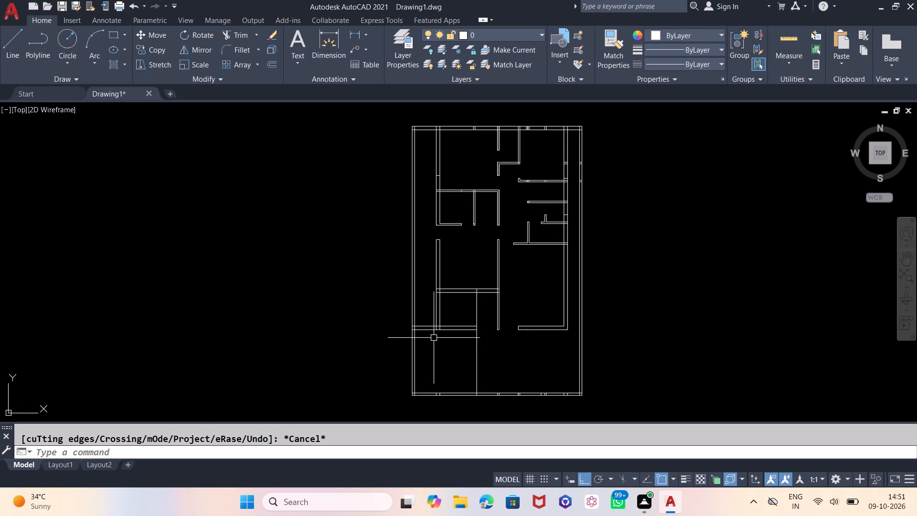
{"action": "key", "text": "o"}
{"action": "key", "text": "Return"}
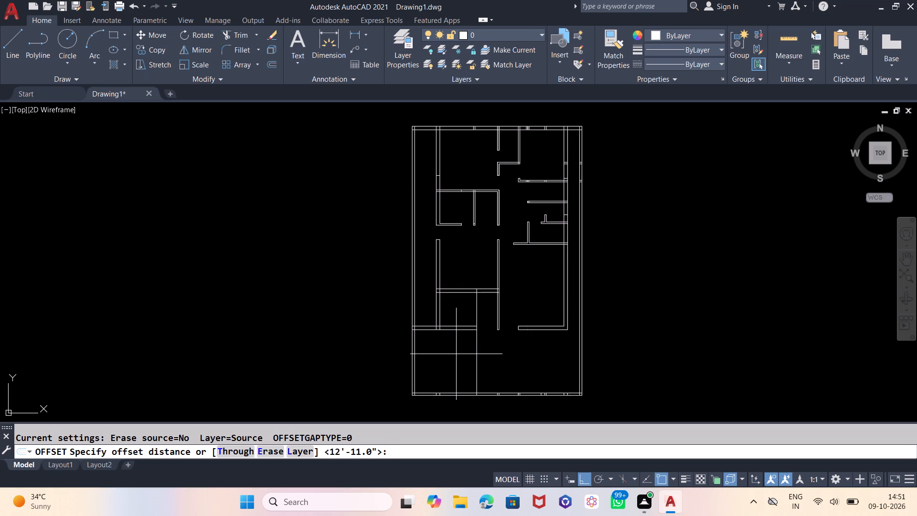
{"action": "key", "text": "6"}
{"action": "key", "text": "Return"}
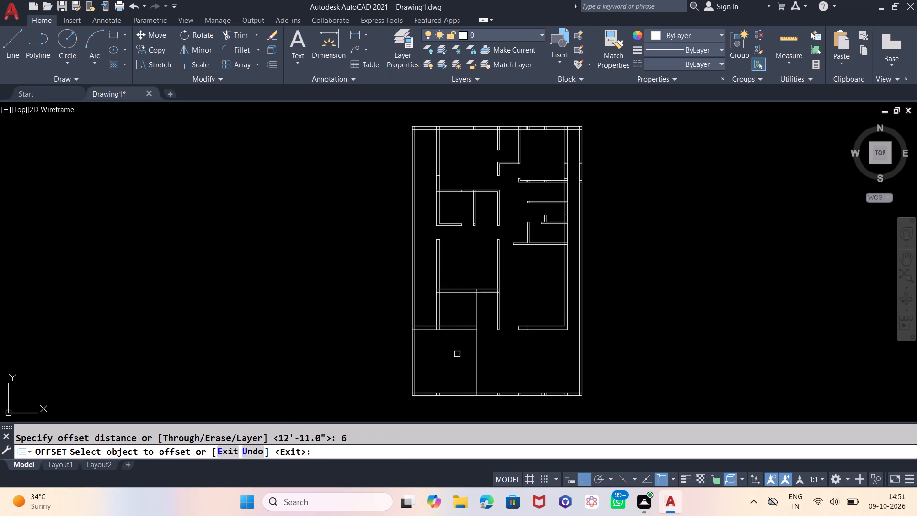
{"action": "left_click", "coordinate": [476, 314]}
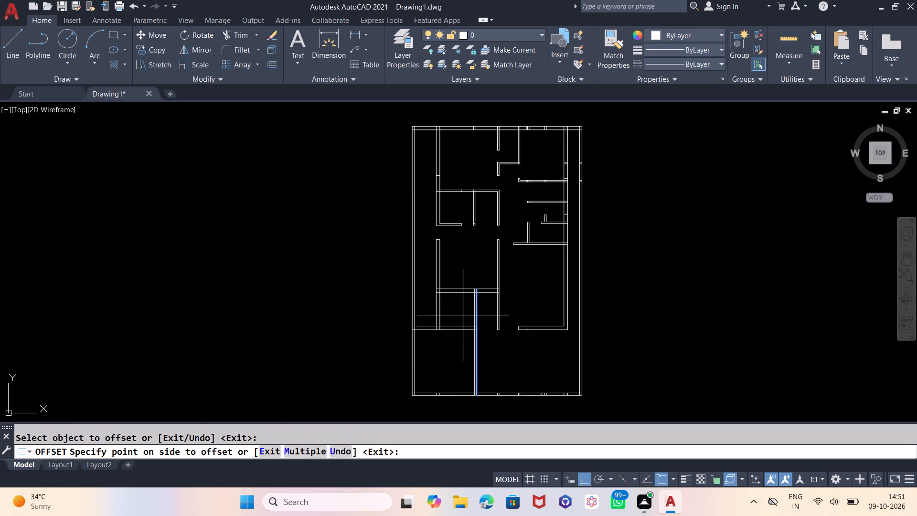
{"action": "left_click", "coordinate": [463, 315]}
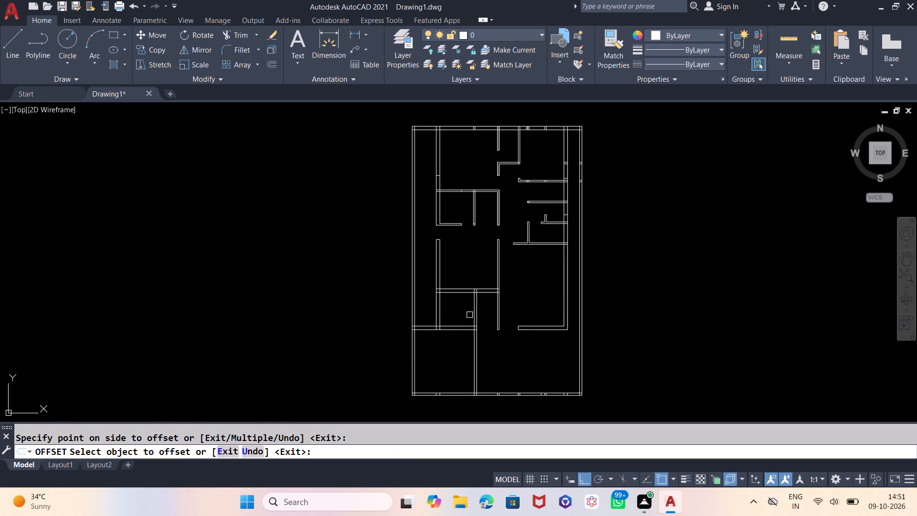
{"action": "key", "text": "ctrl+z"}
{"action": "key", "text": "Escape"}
Offset the lower-left vertical line 8" to the left seven times in succession, making a row of parallel stair lines.
{"action": "key", "text": "o"}
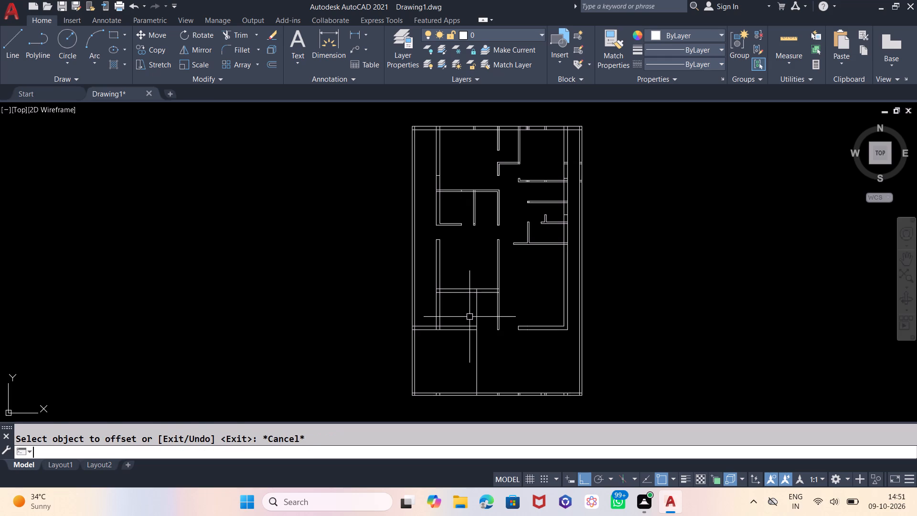
{"action": "key", "text": "Return"}
{"action": "key", "text": "8"}
{"action": "key", "text": "Return"}
{"action": "scroll", "coordinate": [469, 317], "scroll_direction": "up", "scroll_amount": 2}
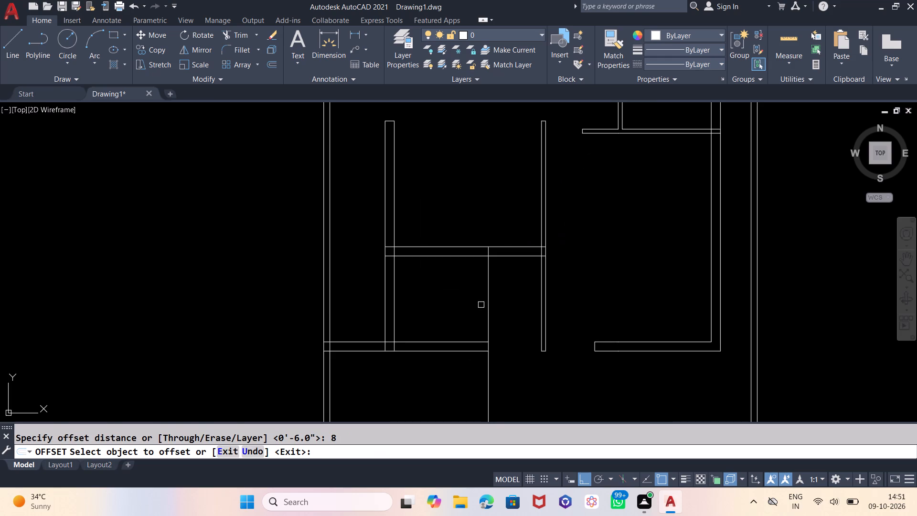
{"action": "left_click", "coordinate": [487, 302]}
{"action": "left_click", "coordinate": [463, 305]}
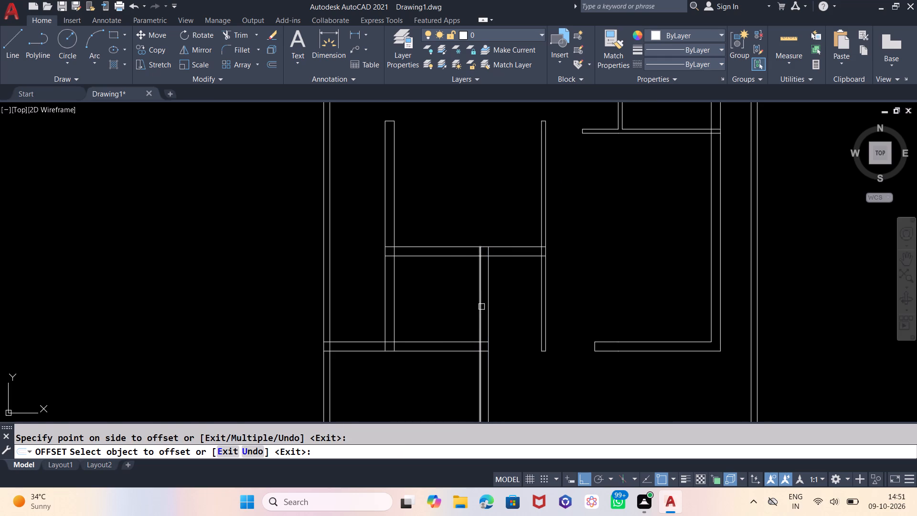
{"action": "left_click", "coordinate": [479, 308]}
{"action": "left_click", "coordinate": [450, 311]}
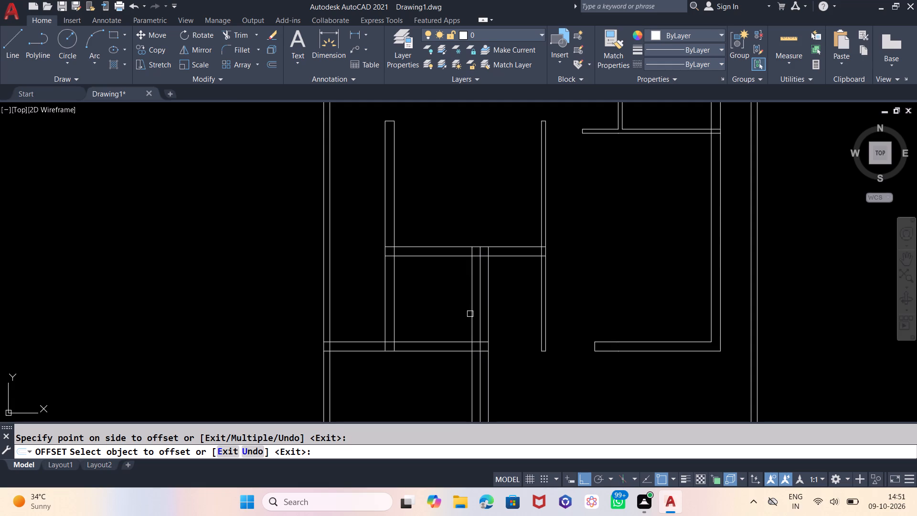
{"action": "left_click", "coordinate": [470, 314]}
{"action": "left_click", "coordinate": [449, 315]}
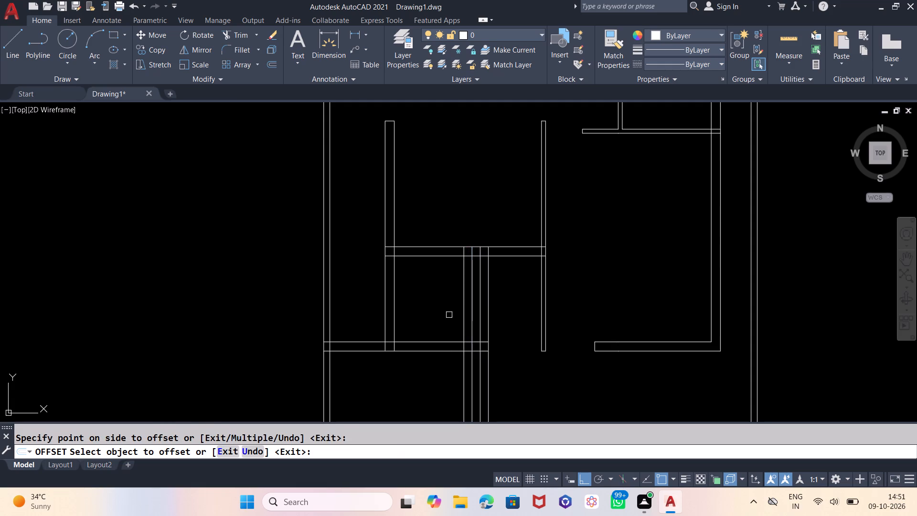
{"action": "left_click", "coordinate": [465, 316]}
{"action": "left_click", "coordinate": [429, 316]}
{"action": "left_click", "coordinate": [456, 322]}
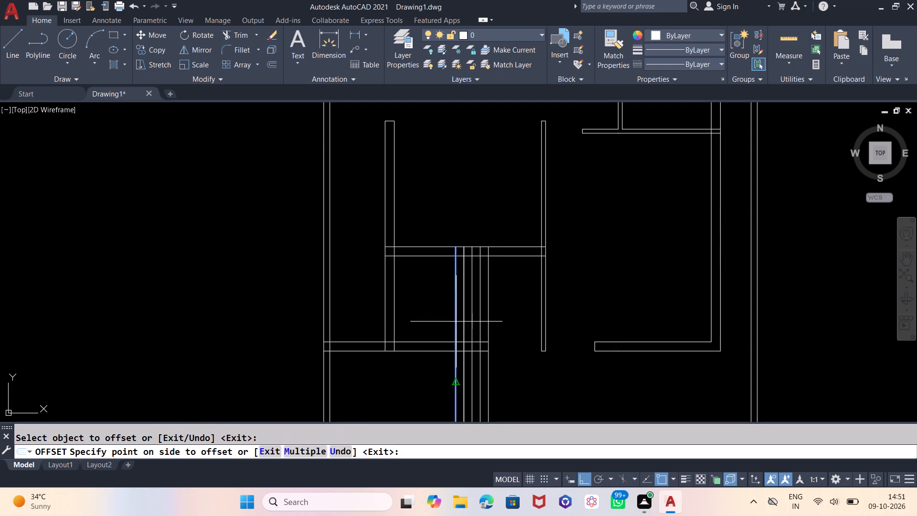
{"action": "left_click", "coordinate": [422, 318]}
{"action": "left_click", "coordinate": [447, 324]}
{"action": "left_click", "coordinate": [413, 317]}
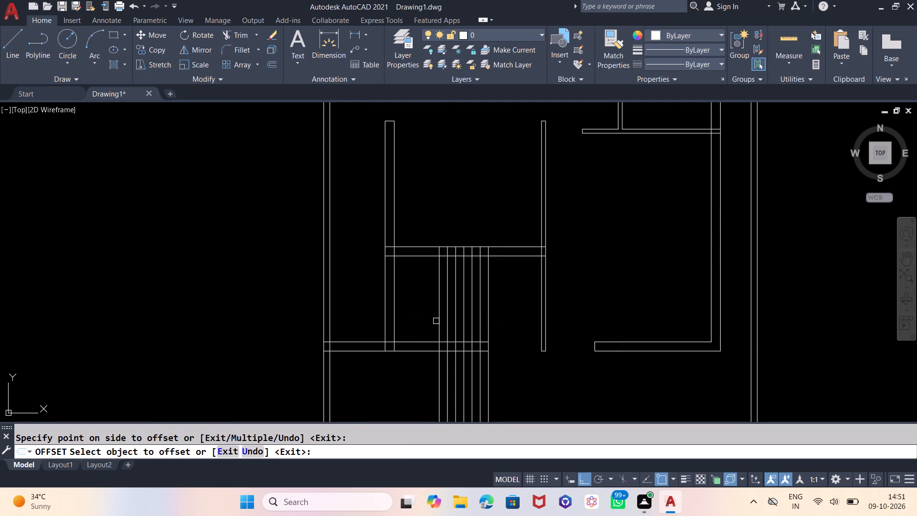
{"action": "left_click", "coordinate": [437, 323]}
{"action": "left_click", "coordinate": [423, 327]}
{"action": "scroll", "coordinate": [417, 308], "scroll_direction": "down", "scroll_amount": 1}
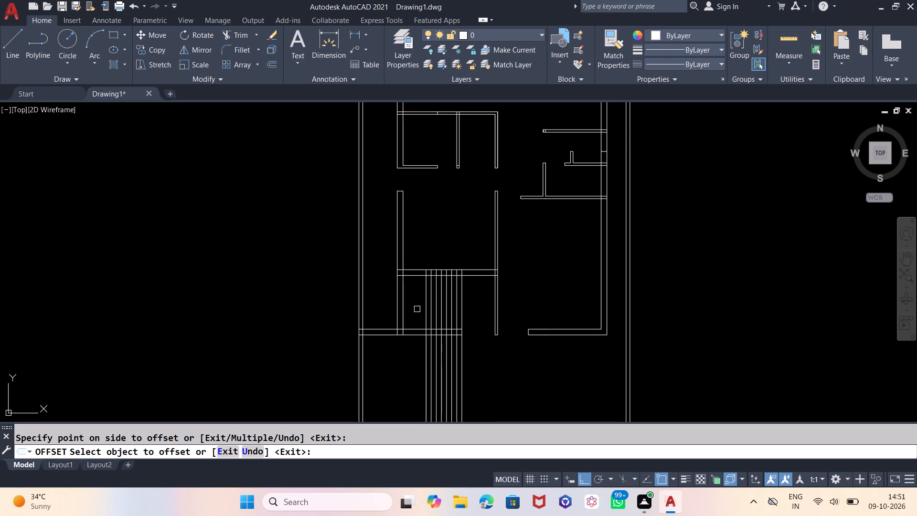
{"action": "key", "text": "Escape"}
Trim all the parallel stair lines where they run below the lower-left cross wall.
{"action": "type", "text": "TR"}
{"action": "key", "text": "Return"}
{"action": "key", "text": "Return"}
{"action": "left_click", "coordinate": [415, 364]}
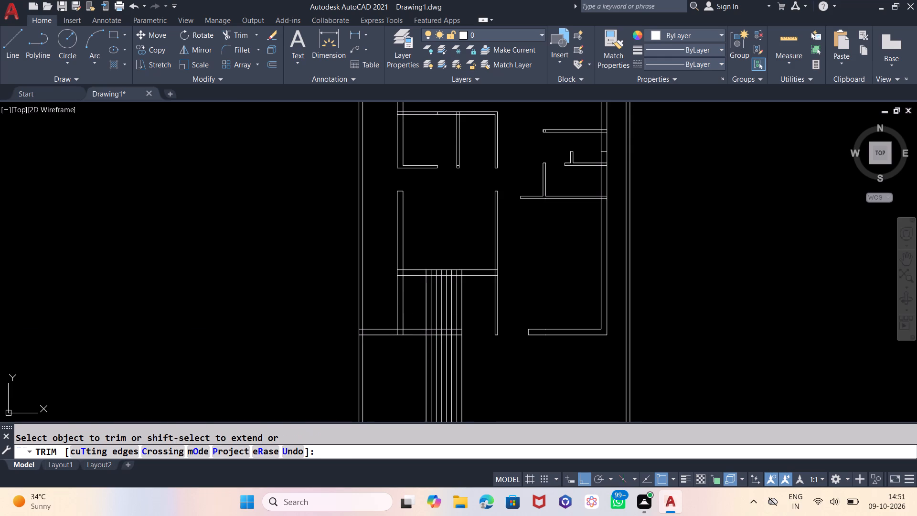
{"action": "left_click", "coordinate": [471, 362]}
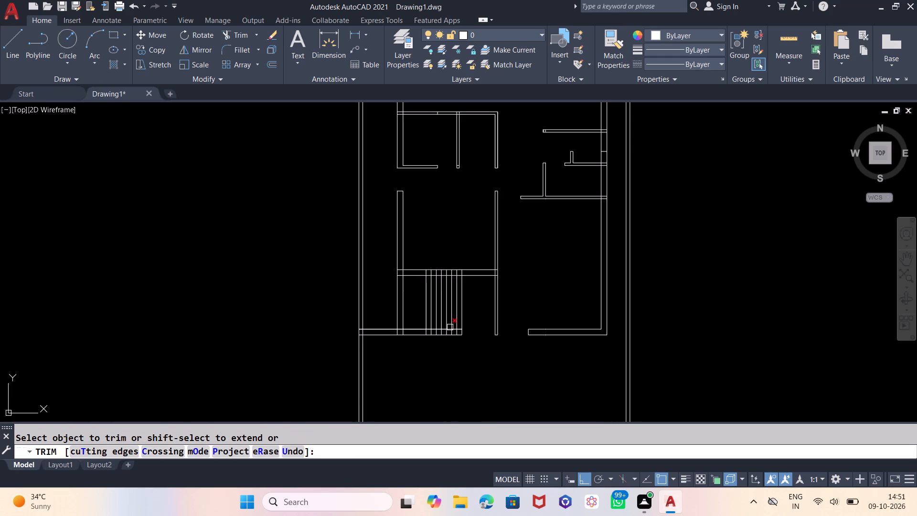
Trim the stair line pieces inside the thickness of the lower and upper horizontal walls, keeping the lower wall's end line.
{"action": "scroll", "coordinate": [441, 334], "scroll_direction": "up", "scroll_amount": 3}
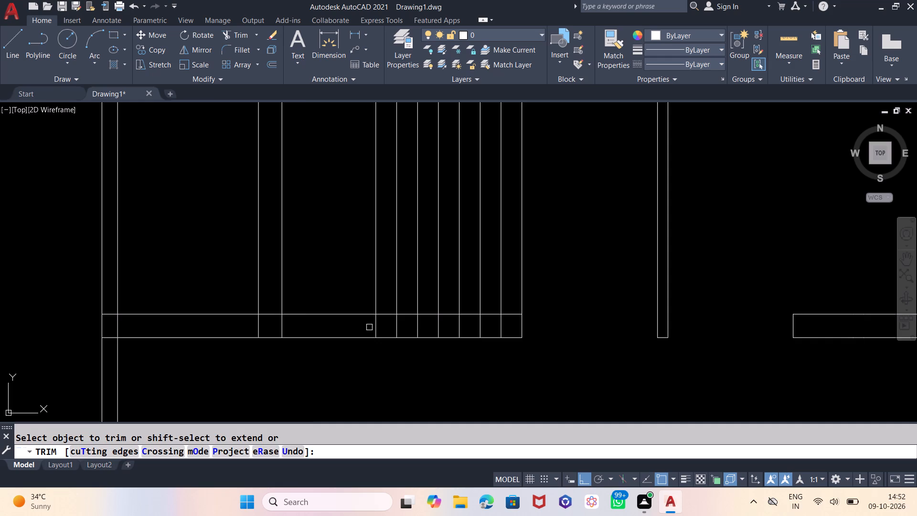
{"action": "left_click", "coordinate": [369, 327]}
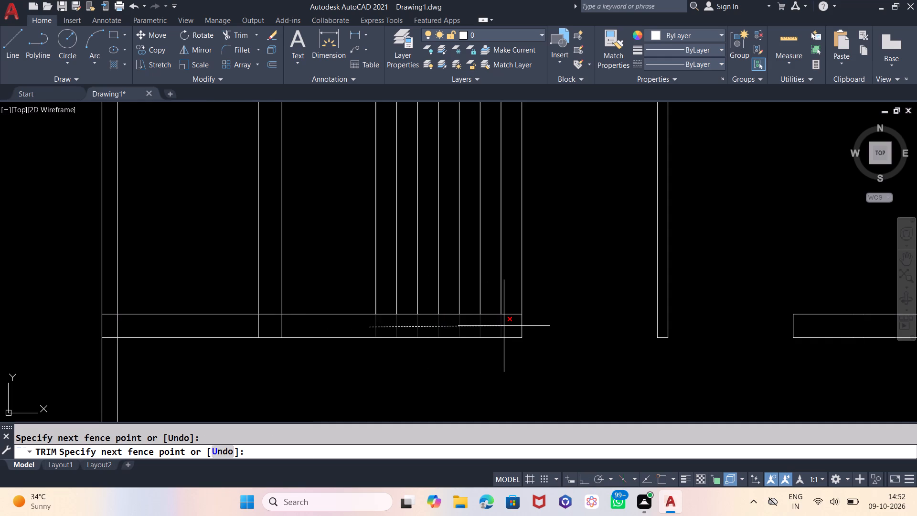
{"action": "left_click", "coordinate": [504, 326]}
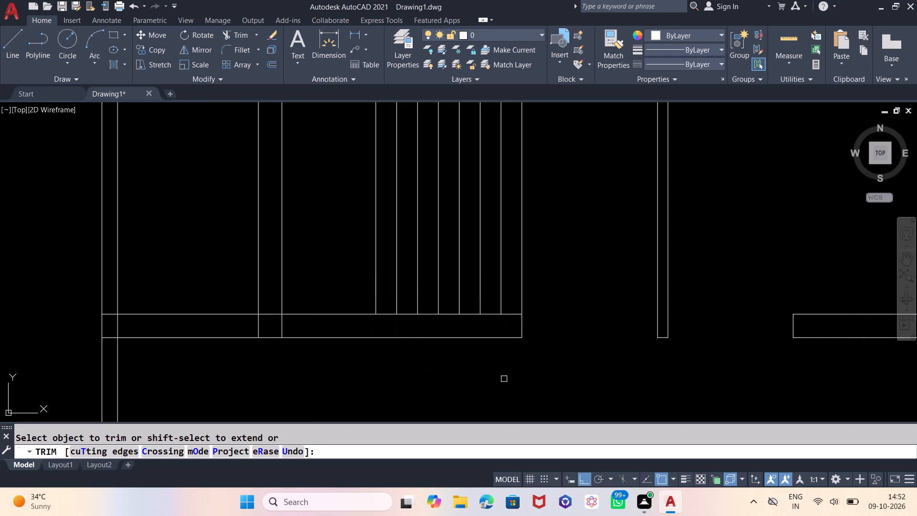
{"action": "scroll", "coordinate": [506, 385], "scroll_direction": "down", "scroll_amount": 1}
{"action": "scroll", "coordinate": [418, 179], "scroll_direction": "up", "scroll_amount": 2}
{"action": "left_click_drag", "start_coordinate": [422, 221], "coordinate": [430, 225]}
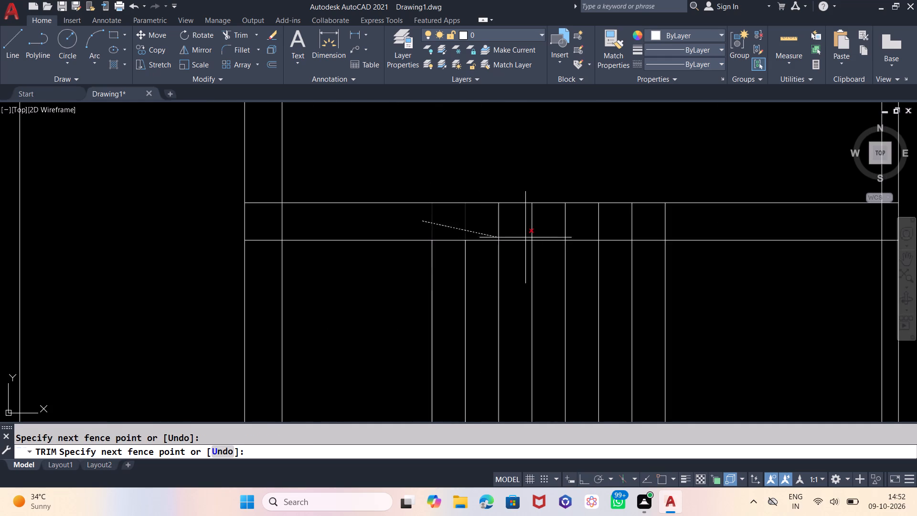
{"action": "left_click", "coordinate": [672, 224]}
{"action": "scroll", "coordinate": [536, 155], "scroll_direction": "down", "scroll_amount": 2}
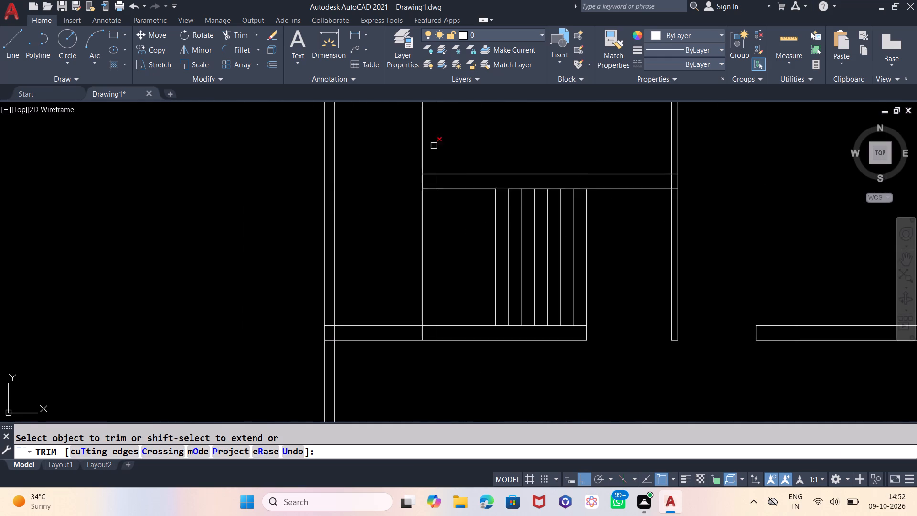
Draw horizontal lines both ways from the leftmost stair line's midpoint, past the central partition and past the inner left wall.
{"action": "left_click", "coordinate": [9, 42]}
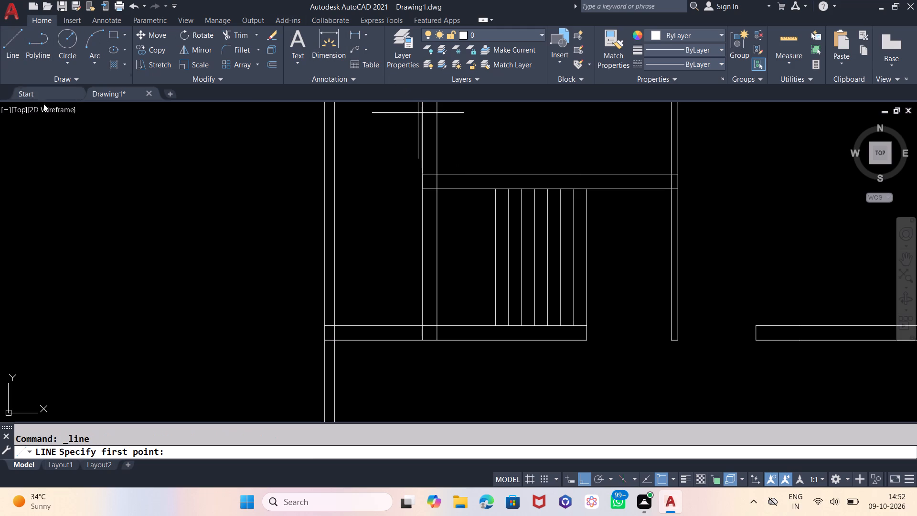
{"action": "scroll", "coordinate": [545, 385], "scroll_direction": "down", "scroll_amount": 1}
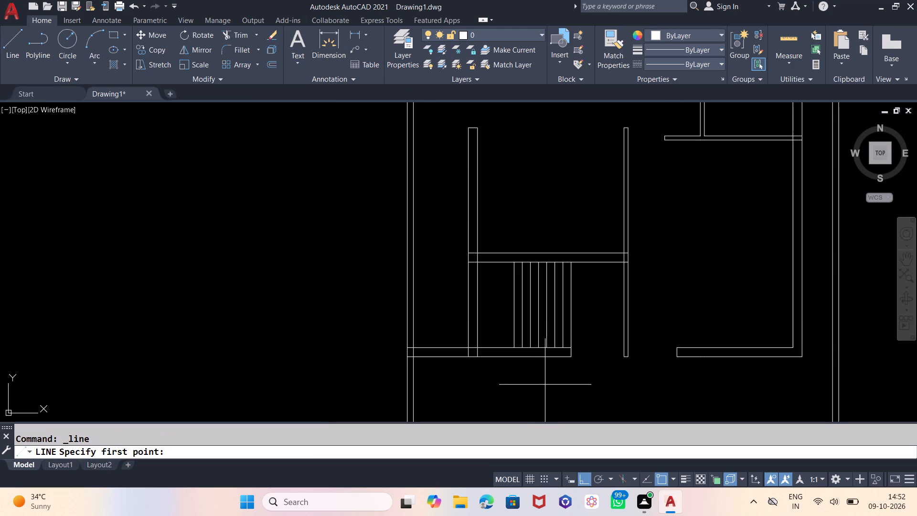
{"action": "scroll", "coordinate": [535, 348], "scroll_direction": "up", "scroll_amount": 1}
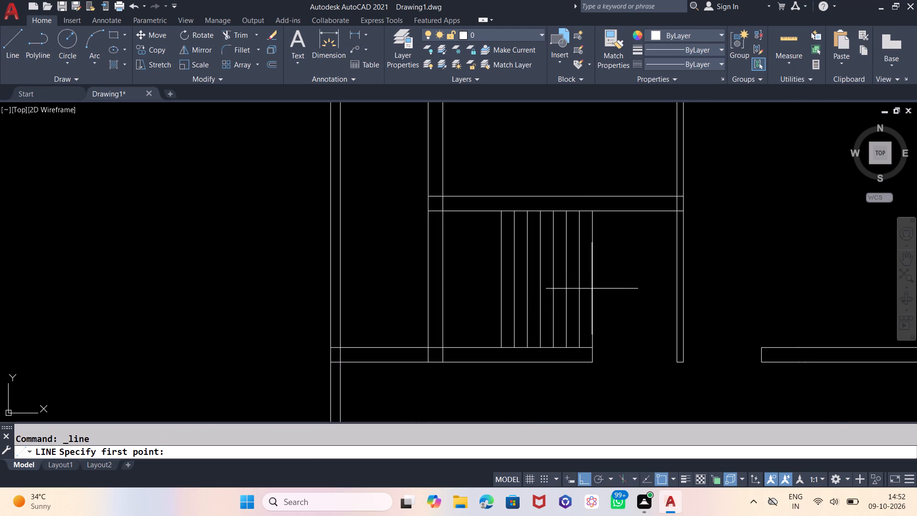
{"action": "left_click", "coordinate": [500, 282]}
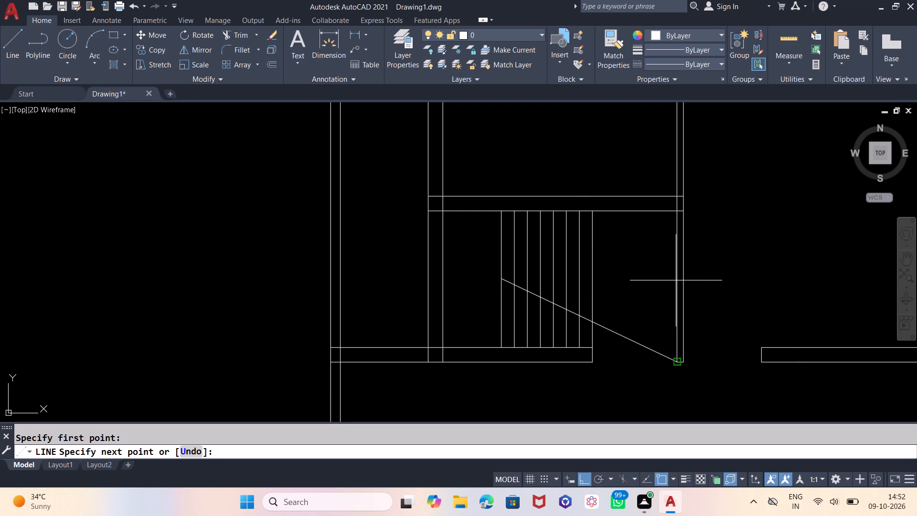
{"action": "left_click", "coordinate": [693, 276]}
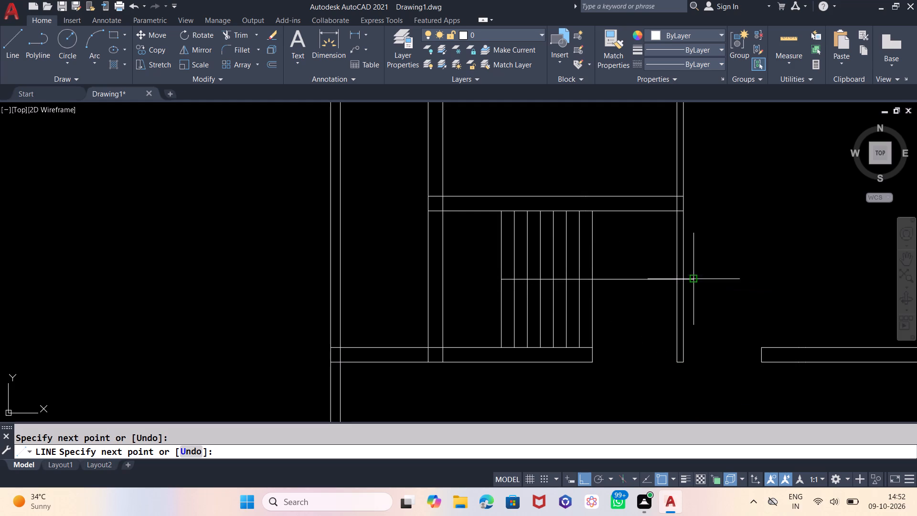
{"action": "key", "text": "Escape"}
{"action": "key", "text": "space"}
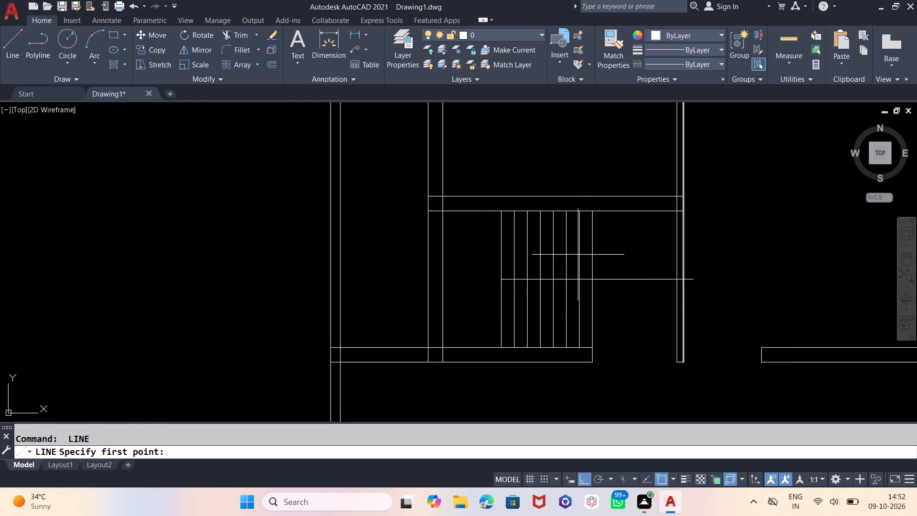
{"action": "left_click", "coordinate": [501, 280]}
{"action": "left_click", "coordinate": [416, 278]}
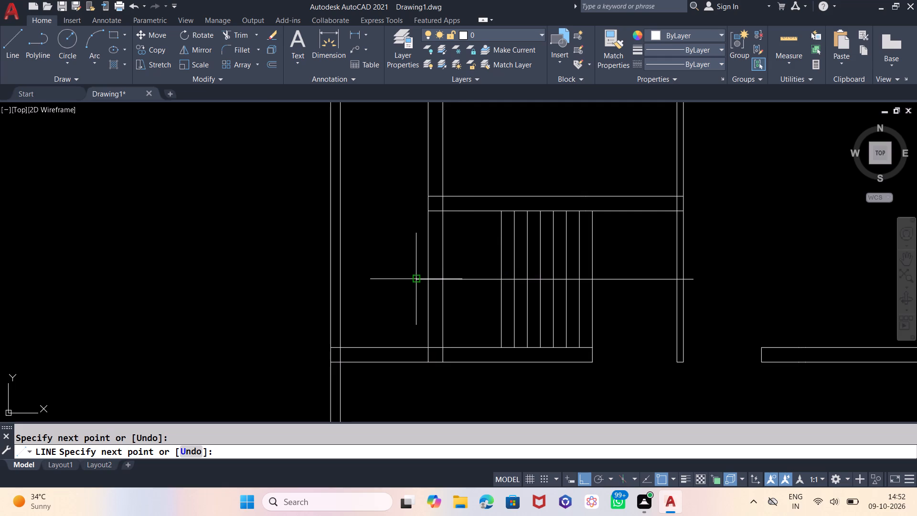
Trim the ends of the stair's horizontal middle line back to the inner faces of the left wall and central partition.
{"action": "key", "text": "Escape"}
{"action": "type", "text": "TR"}
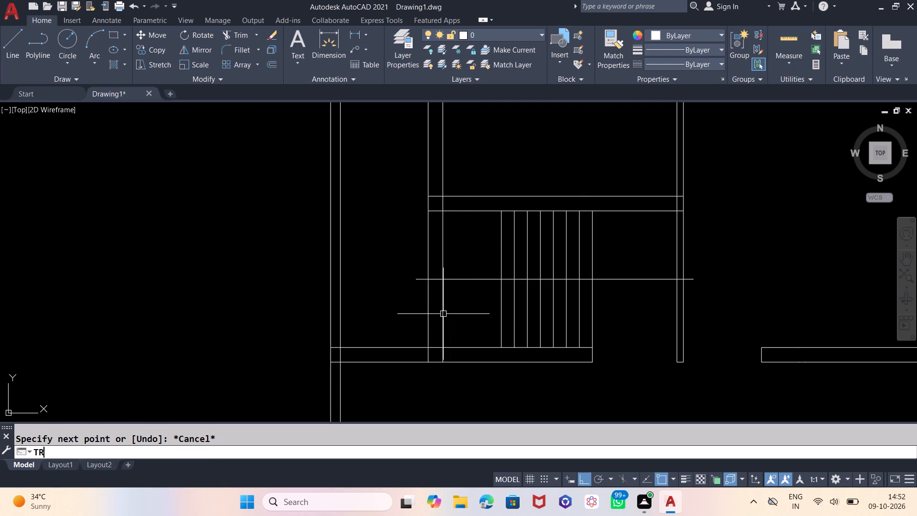
{"action": "key", "text": "Return"}
{"action": "key", "text": "Return"}
{"action": "left_click", "coordinate": [417, 279]}
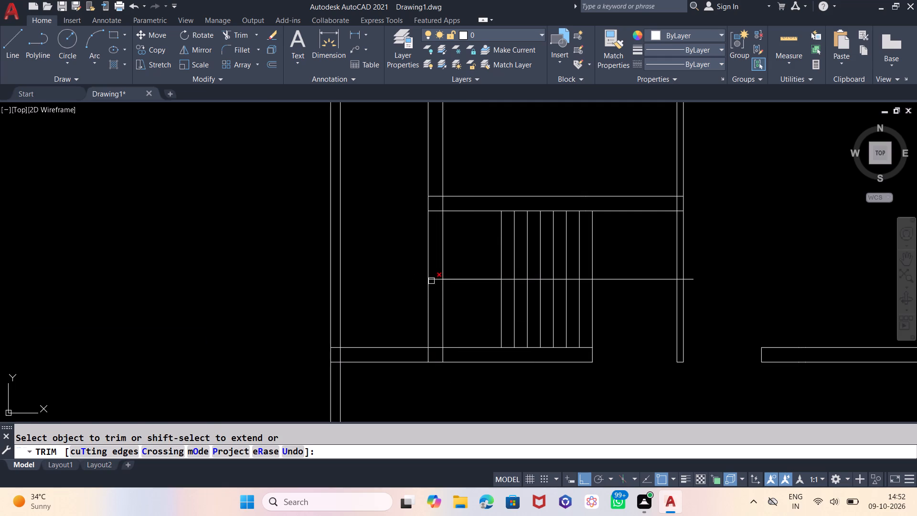
{"action": "left_click", "coordinate": [436, 281]}
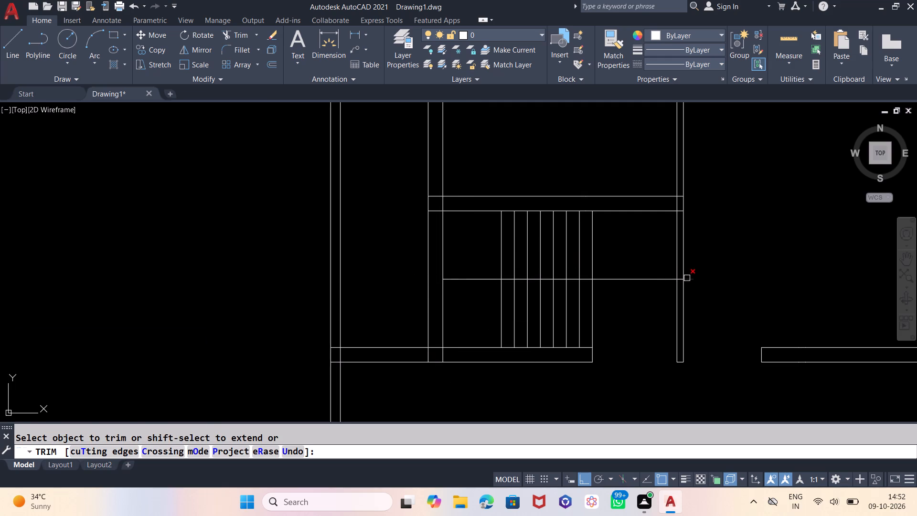
{"action": "left_click", "coordinate": [687, 279]}
{"action": "scroll", "coordinate": [680, 279], "scroll_direction": "up", "scroll_amount": 3}
{"action": "left_click", "coordinate": [679, 279]}
{"action": "scroll", "coordinate": [664, 242], "scroll_direction": "down", "scroll_amount": 2}
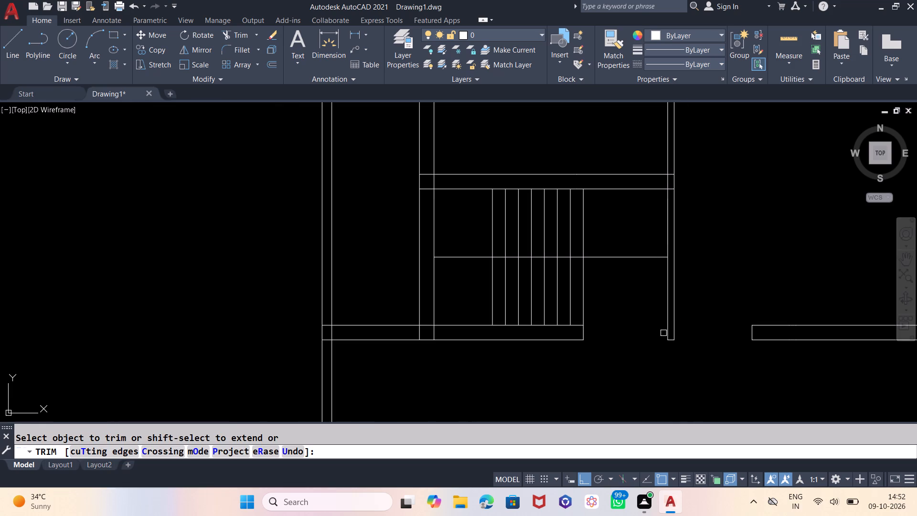
{"action": "key", "text": "Escape"}
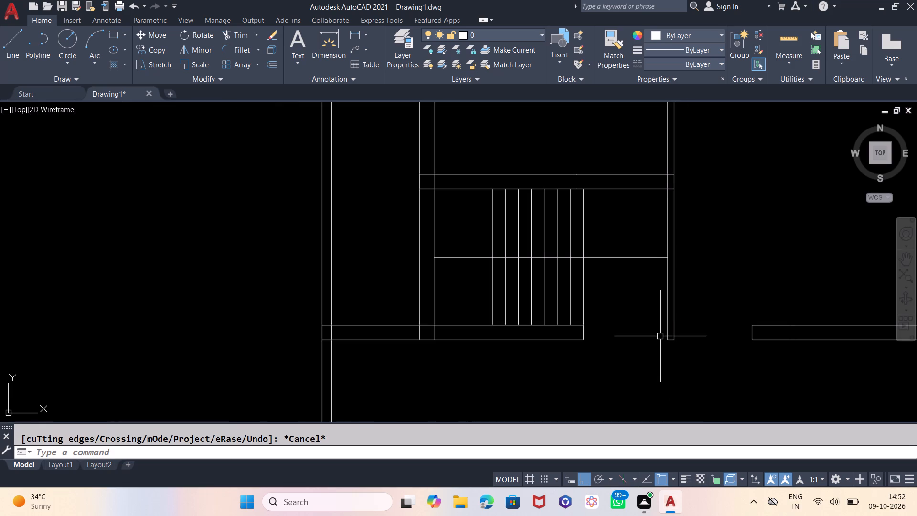
Offset the rightmost stair line 8" to the right five times in succession, towards the central partition.
{"action": "key", "text": "o"}
{"action": "key", "text": "Return"}
{"action": "key", "text": "8"}
{"action": "key", "text": "Return"}
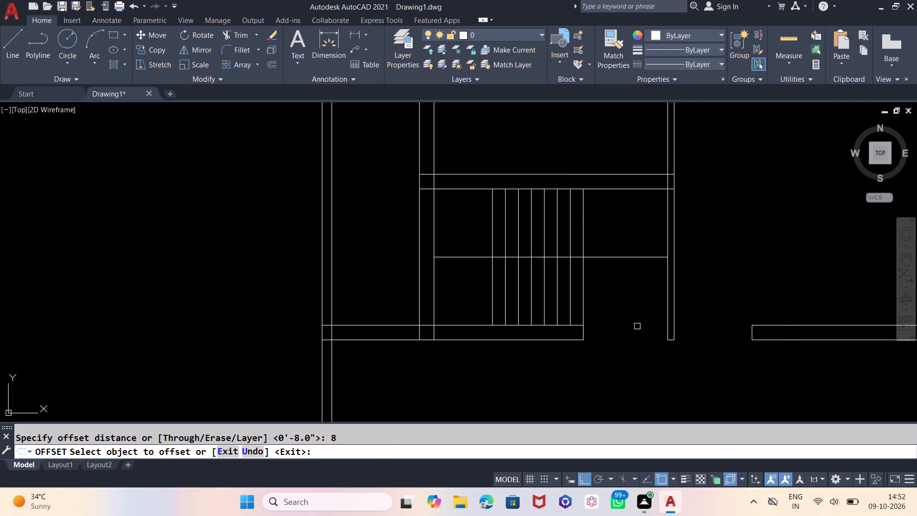
{"action": "left_click", "coordinate": [586, 217]}
{"action": "left_click", "coordinate": [611, 218]}
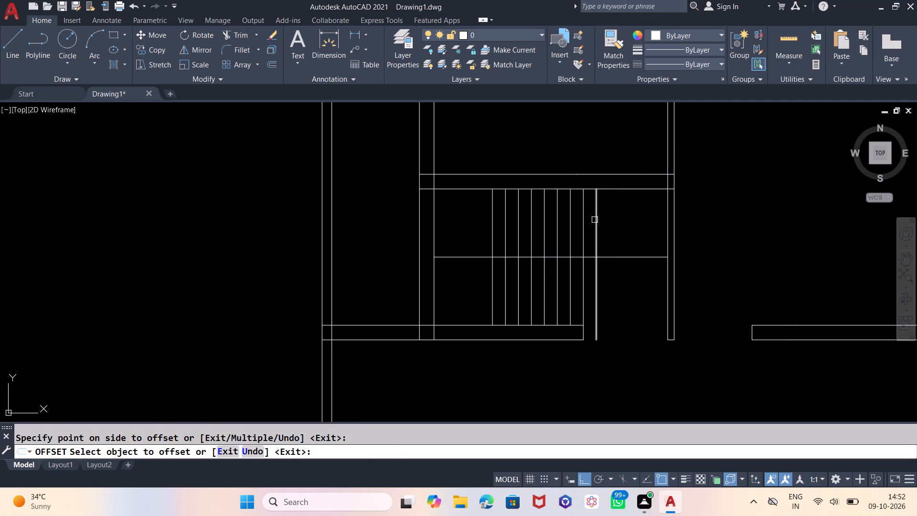
{"action": "left_click", "coordinate": [595, 220]}
{"action": "left_click", "coordinate": [608, 217]}
{"action": "left_click", "coordinate": [609, 219]}
{"action": "left_click", "coordinate": [633, 219]}
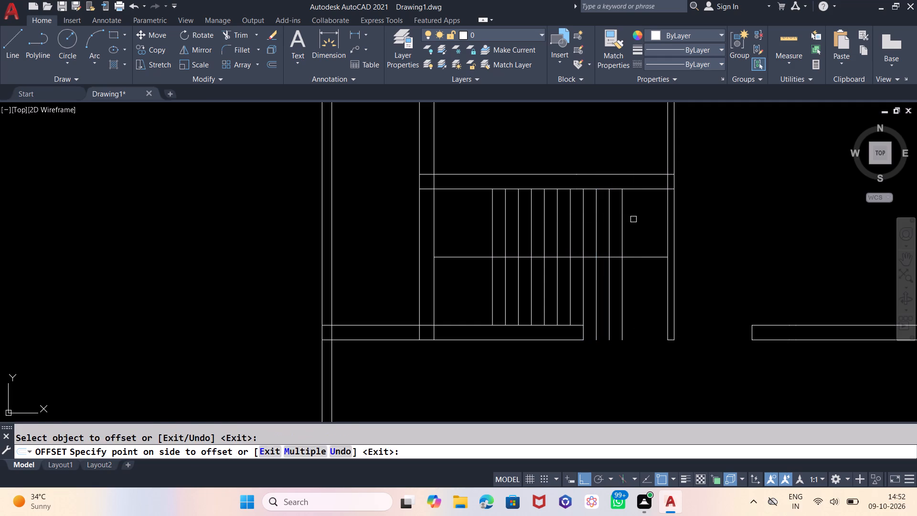
{"action": "left_click", "coordinate": [623, 223]}
{"action": "left_click", "coordinate": [646, 222]}
{"action": "left_click", "coordinate": [636, 225]}
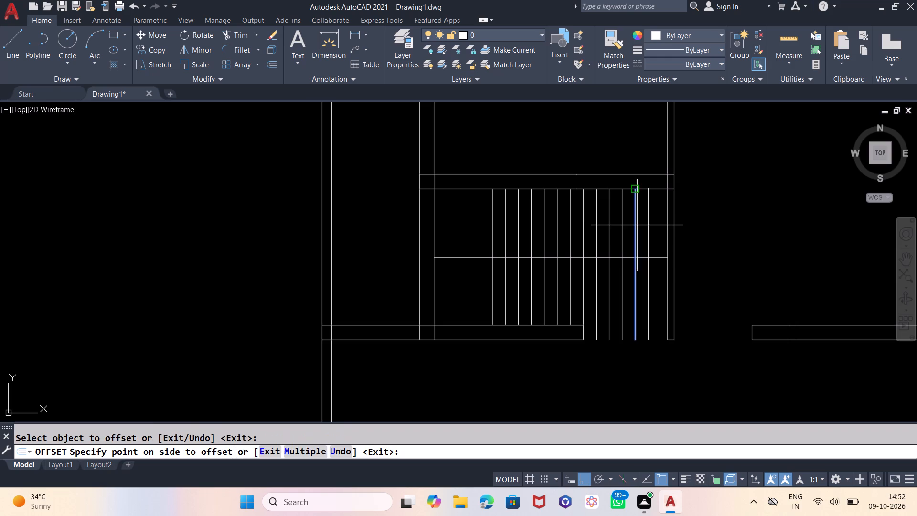
{"action": "left_click", "coordinate": [650, 225]}
{"action": "left_click", "coordinate": [647, 227]}
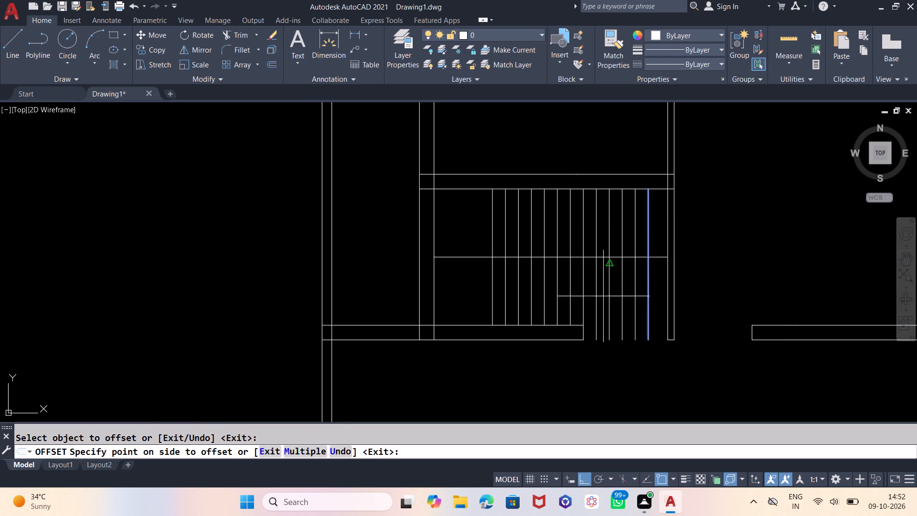
{"action": "key", "text": "Escape"}
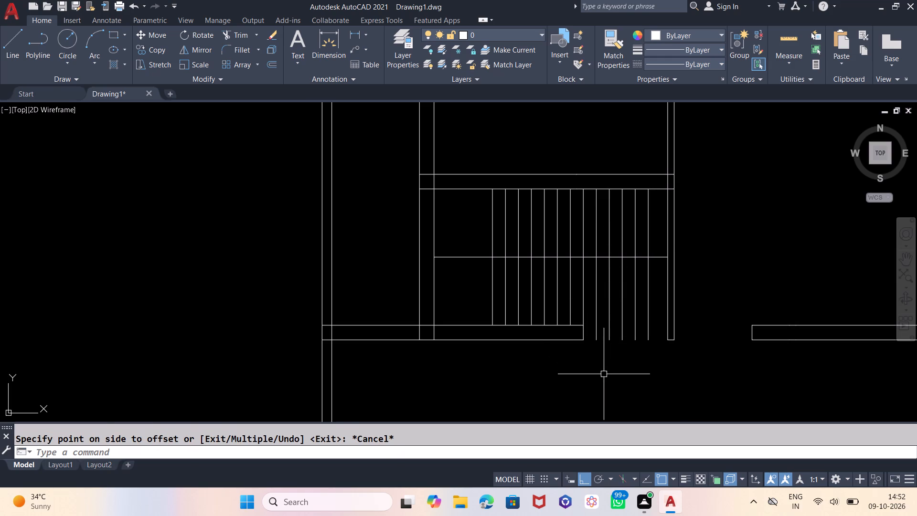
Trim the five new stair lines where they run below the horizontal middle line.
{"action": "type", "text": "TR"}
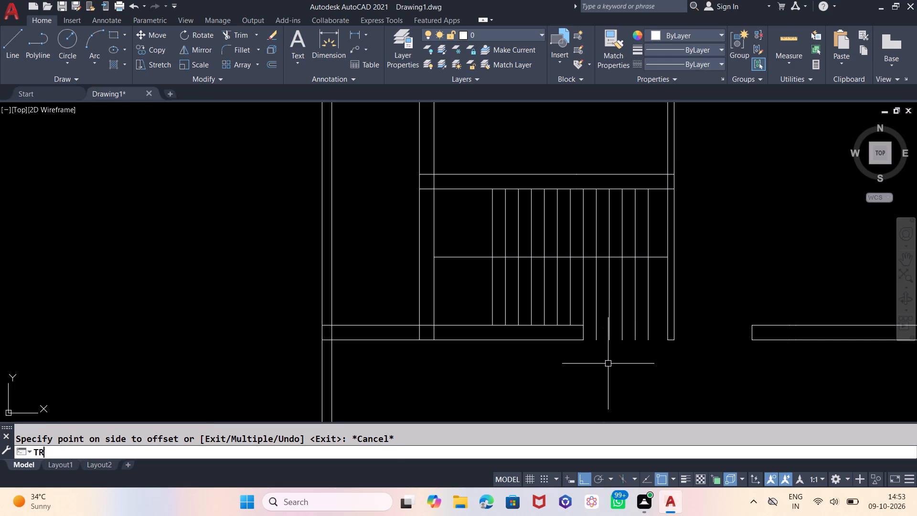
{"action": "key", "text": "Return"}
{"action": "key", "text": "Return"}
{"action": "left_click", "coordinate": [654, 289]}
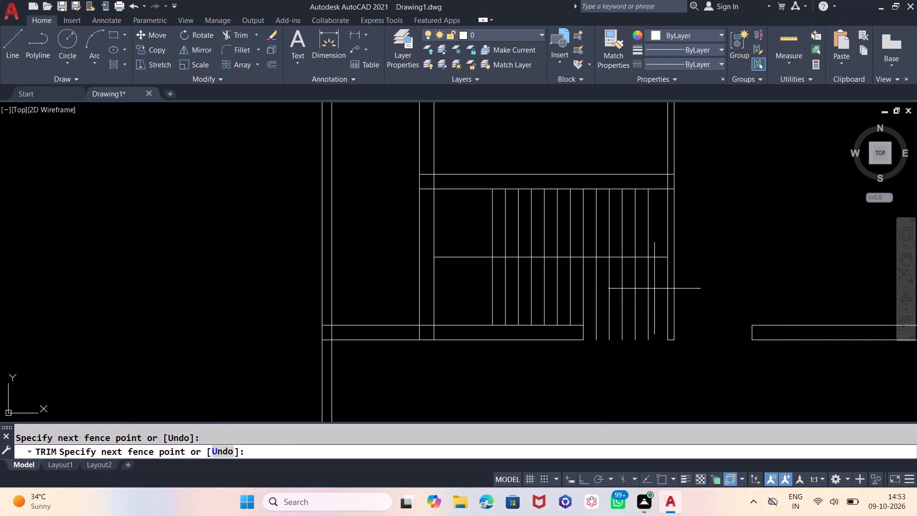
{"action": "left_click", "coordinate": [593, 300]}
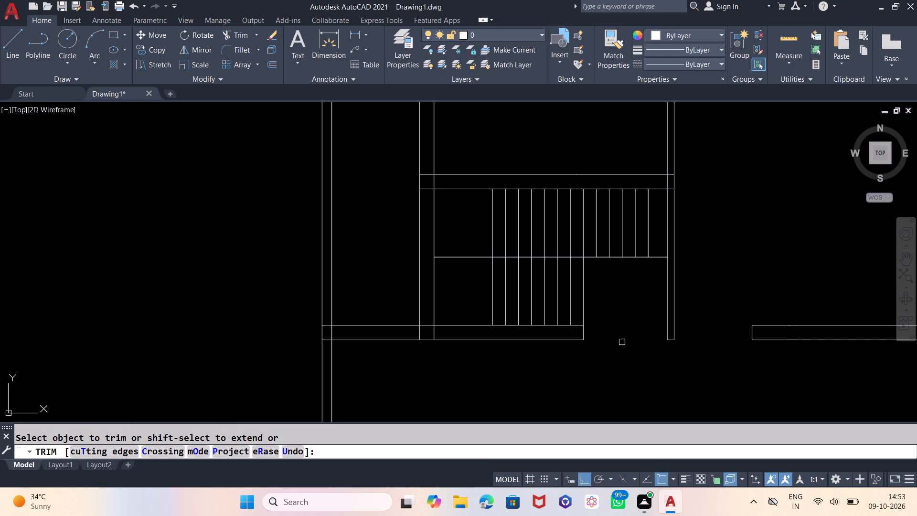
{"action": "key", "text": "Escape"}
With Ortho off, draw diagonal lines from the landing's lower-left corner to the leftmost stair line's midpoint and on to its upper-left corner.
{"action": "key", "text": "l"}
{"action": "key", "text": "Return"}
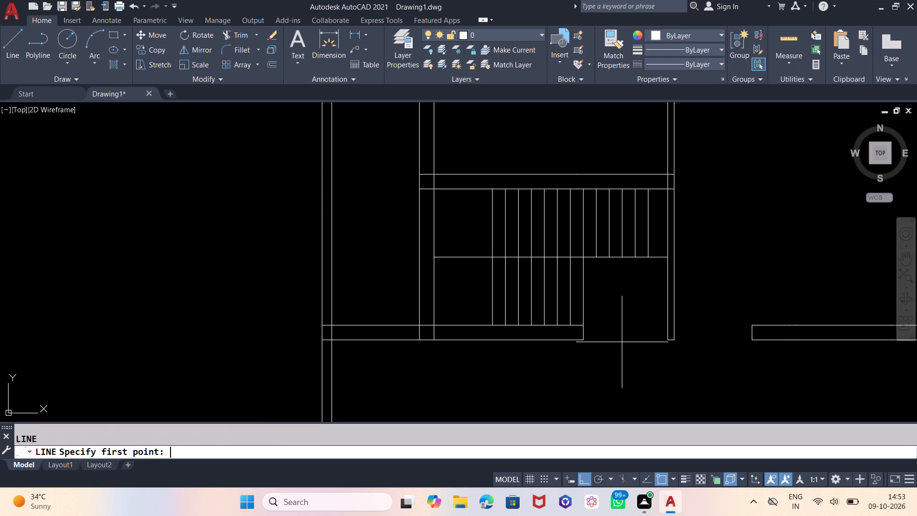
{"action": "key", "text": "F8"}
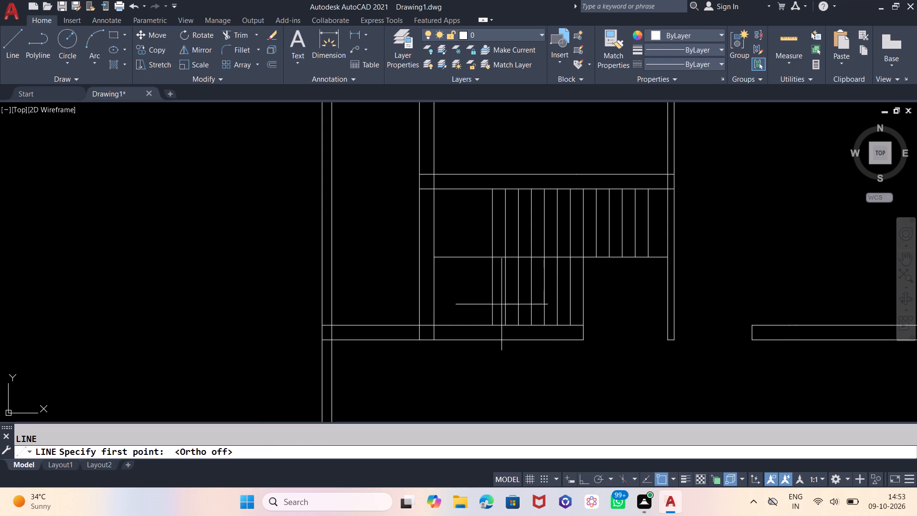
{"action": "left_click", "coordinate": [436, 324]}
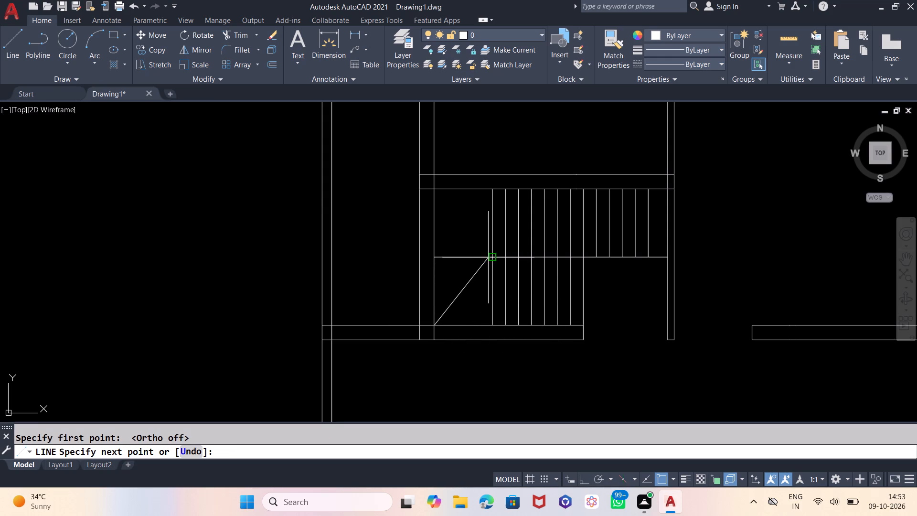
{"action": "left_click", "coordinate": [490, 256]}
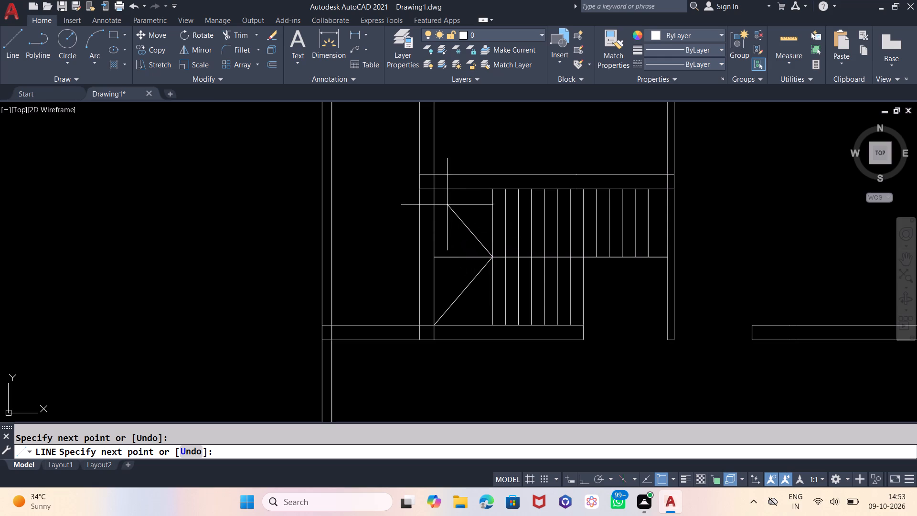
{"action": "left_click", "coordinate": [436, 191]}
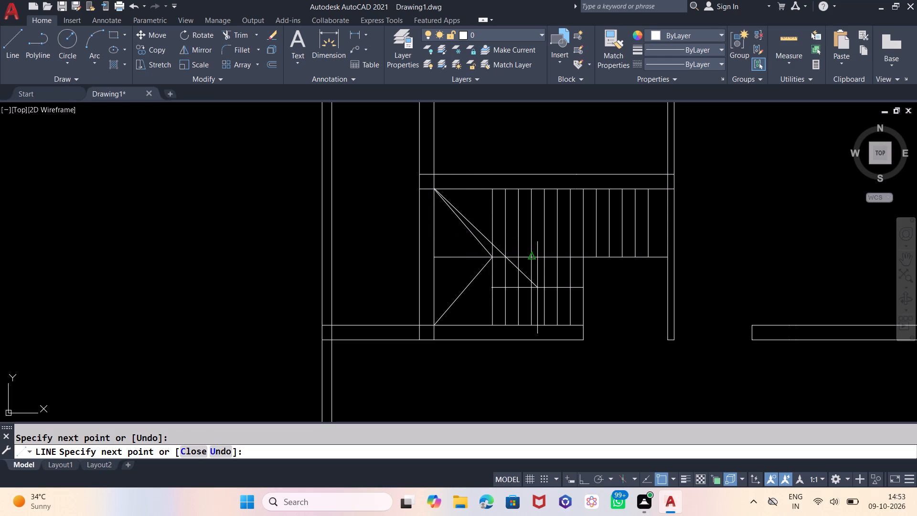
{"action": "key", "text": "Escape"}
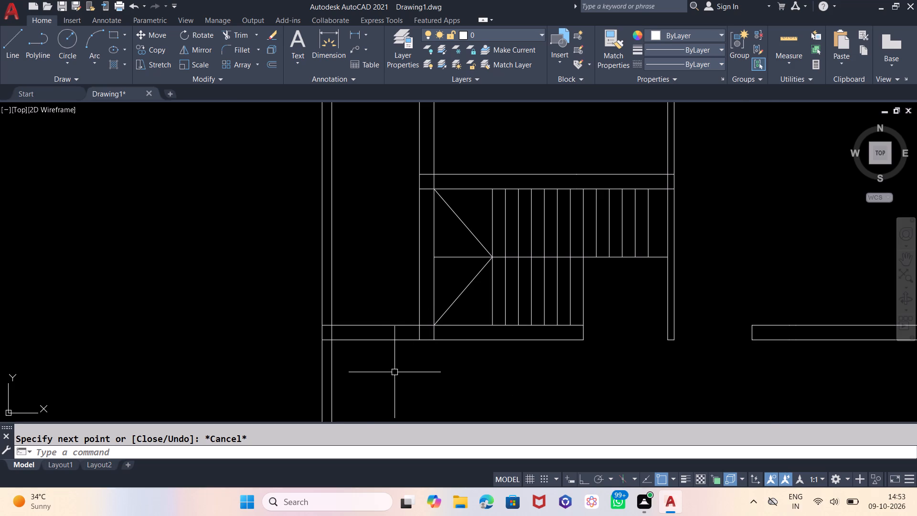
Trim the two lower cross wall lines between the outer left wall and the stair's left wall.
{"action": "scroll", "coordinate": [389, 374], "scroll_direction": "down", "scroll_amount": 1}
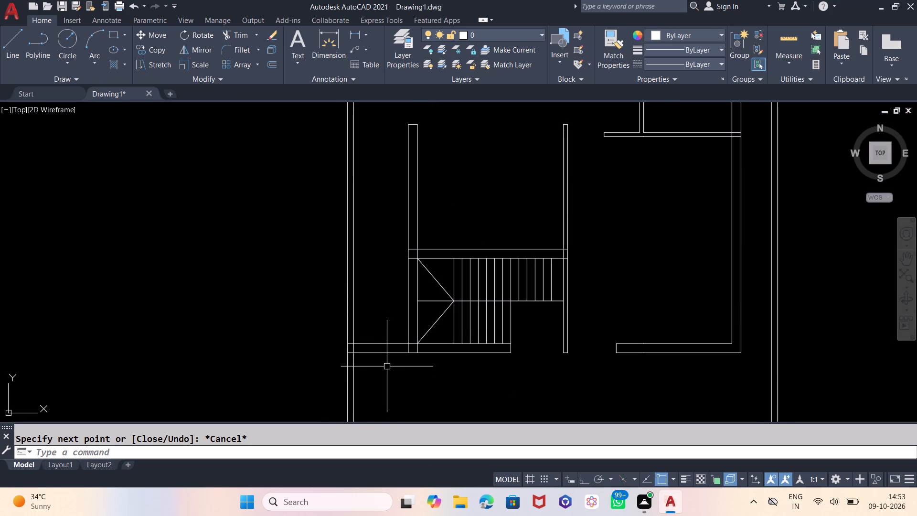
{"action": "type", "text": "TR"}
{"action": "key", "text": "Return"}
{"action": "key", "text": "Return"}
{"action": "left_click", "coordinate": [392, 371]}
{"action": "left_click", "coordinate": [391, 330]}
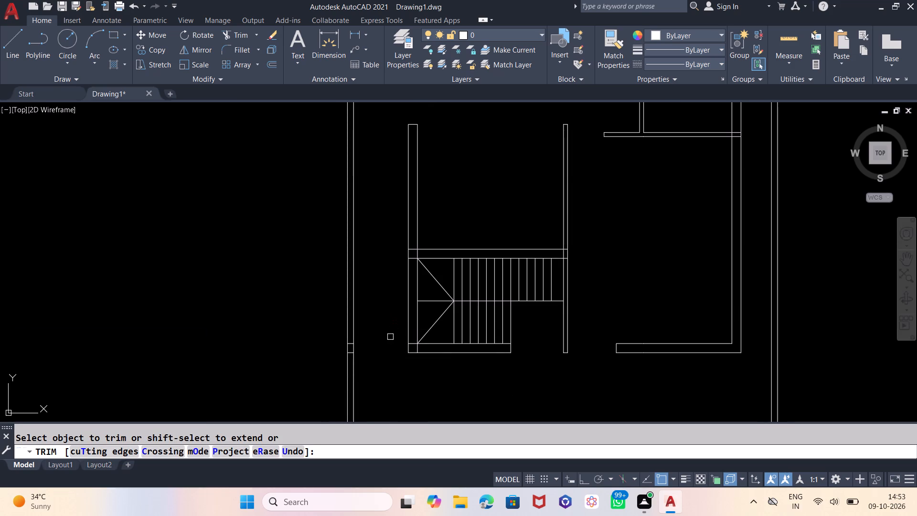
{"action": "scroll", "coordinate": [364, 292], "scroll_direction": "down", "scroll_amount": 2}
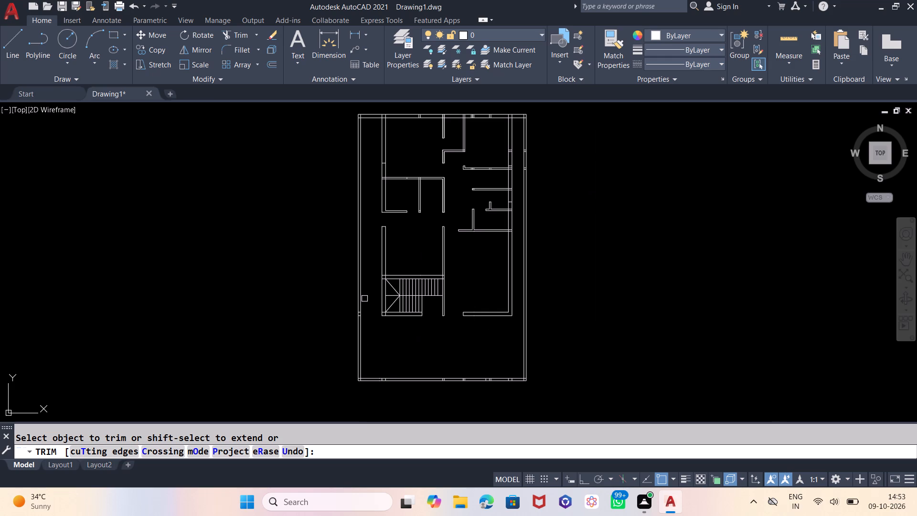
{"action": "key", "text": "Escape"}
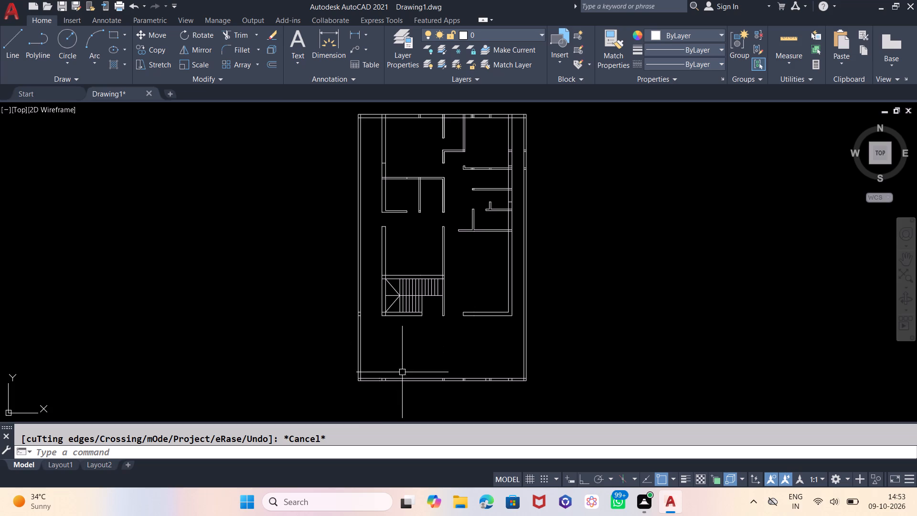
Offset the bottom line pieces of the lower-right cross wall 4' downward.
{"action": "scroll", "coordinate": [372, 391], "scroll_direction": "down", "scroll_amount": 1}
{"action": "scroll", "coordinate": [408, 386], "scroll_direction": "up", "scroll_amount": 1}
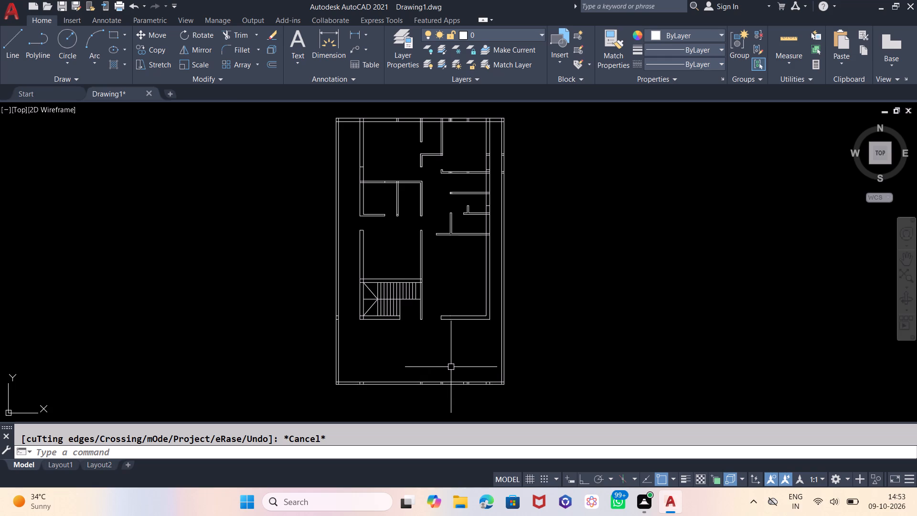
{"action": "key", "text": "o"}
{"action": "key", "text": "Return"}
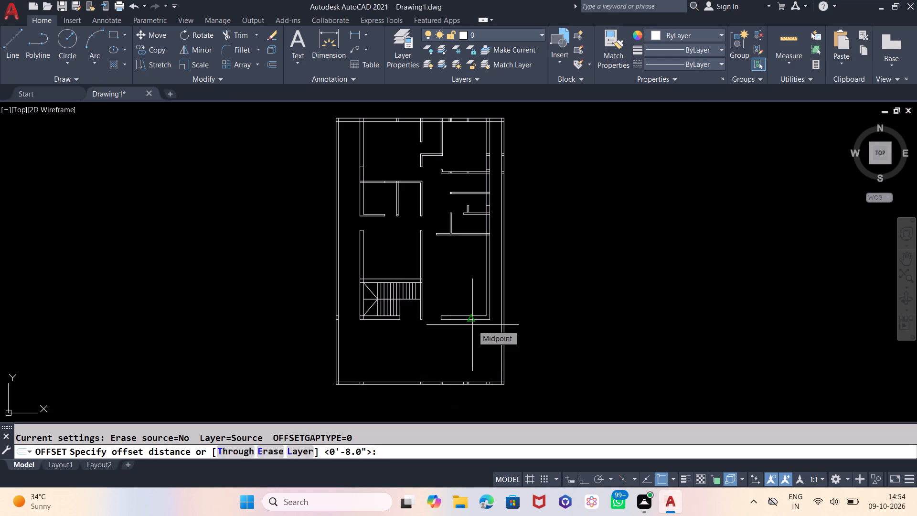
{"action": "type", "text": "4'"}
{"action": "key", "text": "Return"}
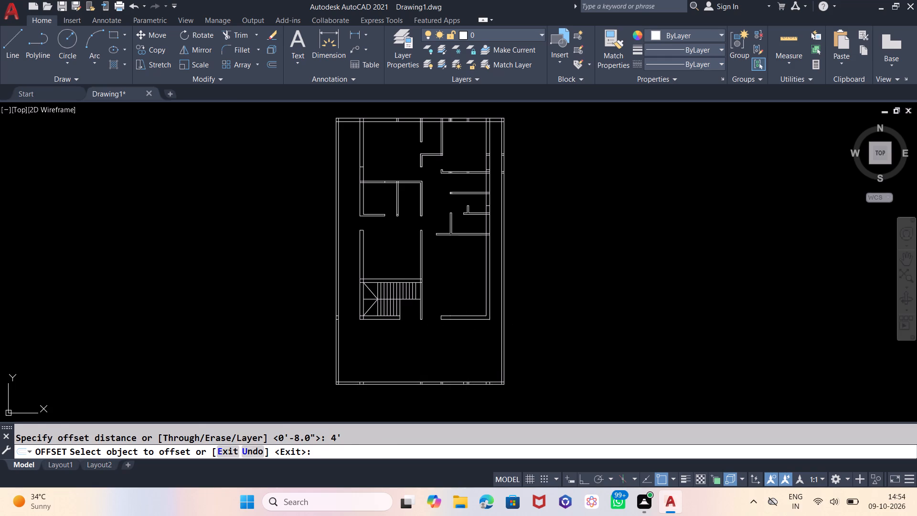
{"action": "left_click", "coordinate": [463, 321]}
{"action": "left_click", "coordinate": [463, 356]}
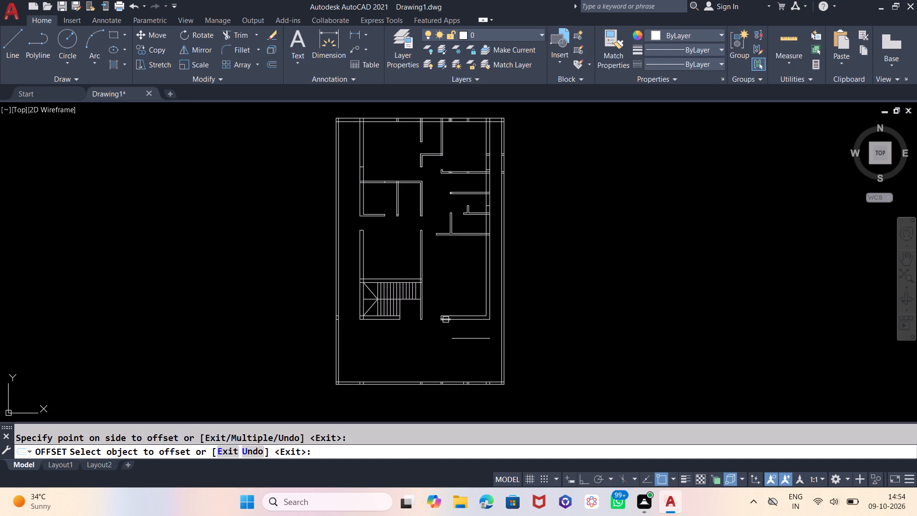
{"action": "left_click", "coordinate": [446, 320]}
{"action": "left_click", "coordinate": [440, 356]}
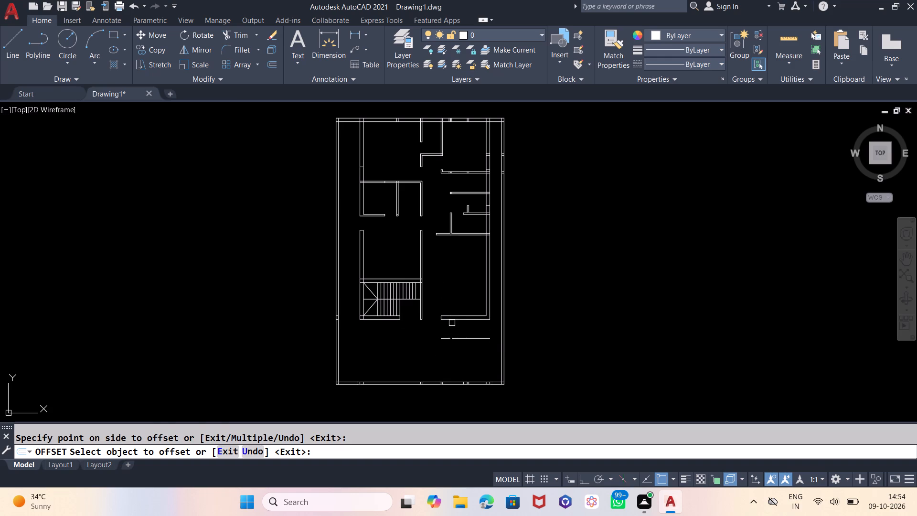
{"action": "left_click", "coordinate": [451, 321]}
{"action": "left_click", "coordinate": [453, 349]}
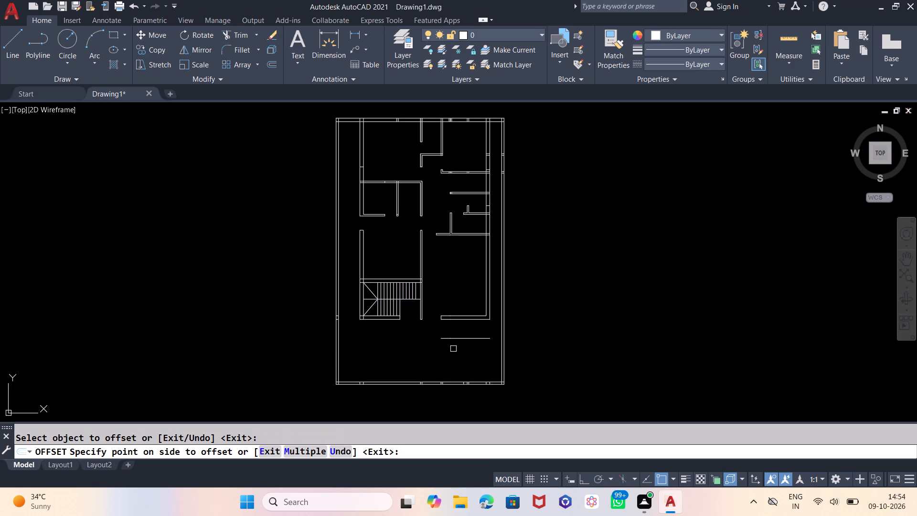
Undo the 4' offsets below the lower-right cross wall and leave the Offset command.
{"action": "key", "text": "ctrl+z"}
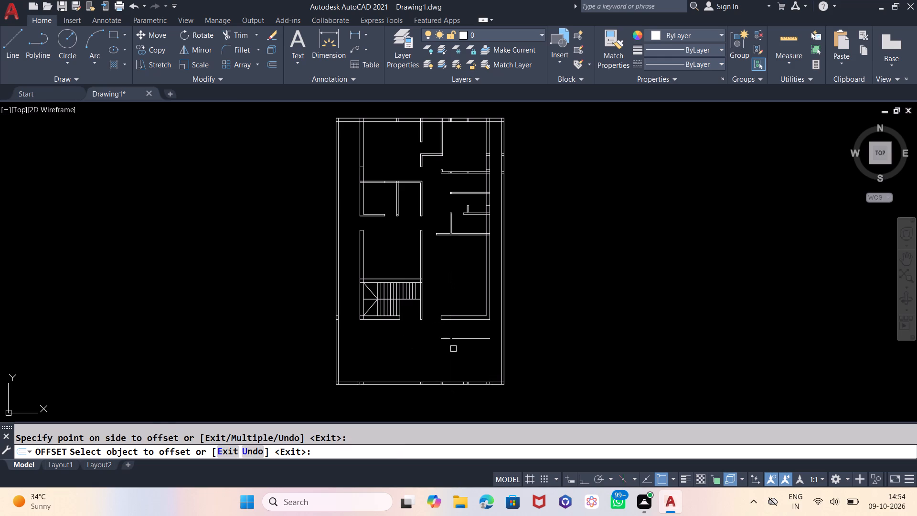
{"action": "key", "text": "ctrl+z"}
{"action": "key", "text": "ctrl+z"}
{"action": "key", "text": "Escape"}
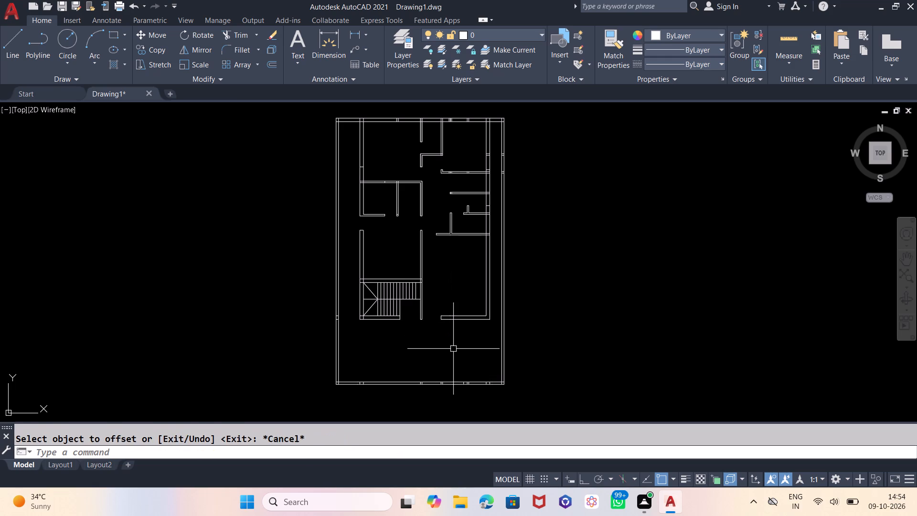
Offset the inner line of the bottom outer wall 7'4" upward into the front area.
{"action": "key", "text": "o"}
{"action": "key", "text": "Return"}
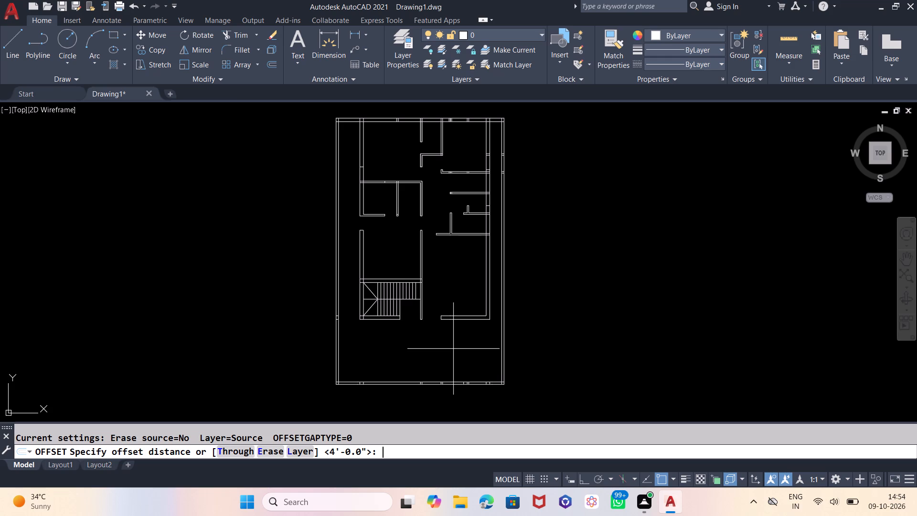
{"action": "key", "text": "7"}
{"action": "scroll", "coordinate": [453, 349], "scroll_direction": "up", "scroll_amount": 1}
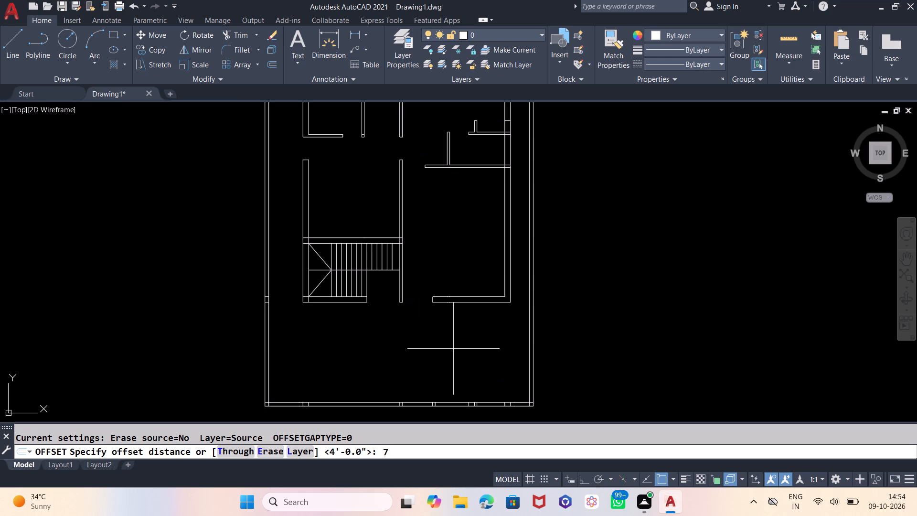
{"action": "type", "text": "'4"}
{"action": "key", "text": "shift+quotedbl"}
{"action": "key", "text": "Return"}
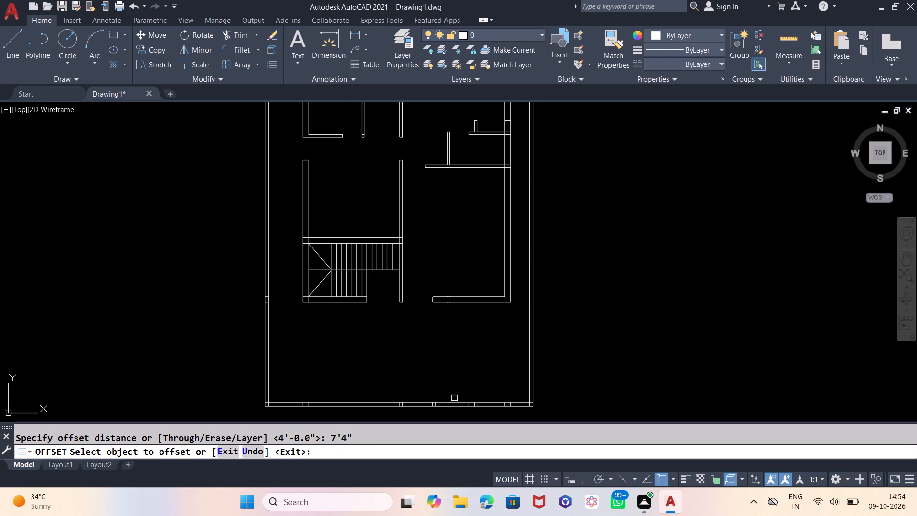
{"action": "left_click", "coordinate": [454, 401]}
{"action": "left_click", "coordinate": [452, 376]}
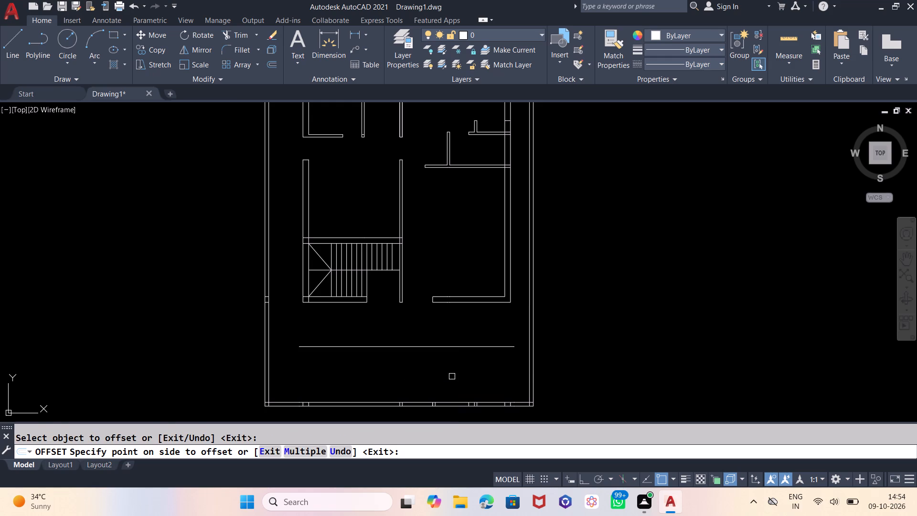
{"action": "scroll", "coordinate": [612, 345], "scroll_direction": "down", "scroll_amount": 1}
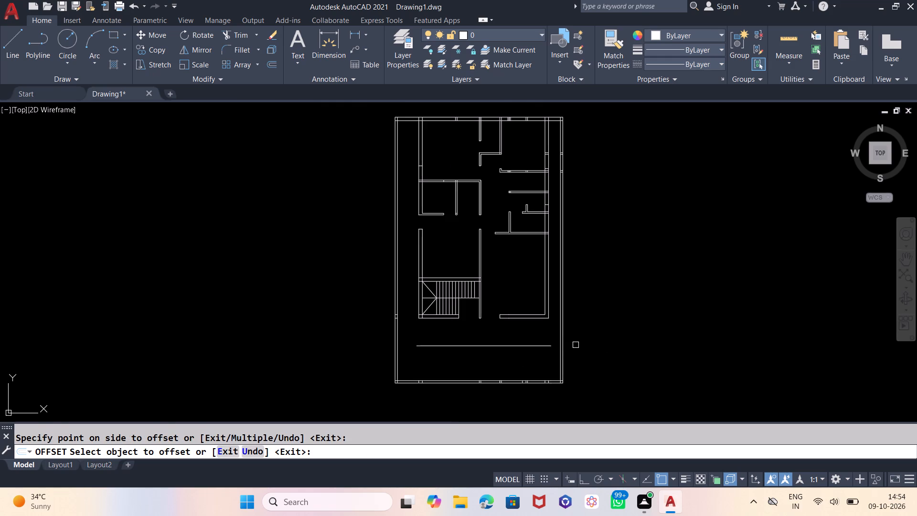
{"action": "scroll", "coordinate": [577, 344], "scroll_direction": "up", "scroll_amount": 1}
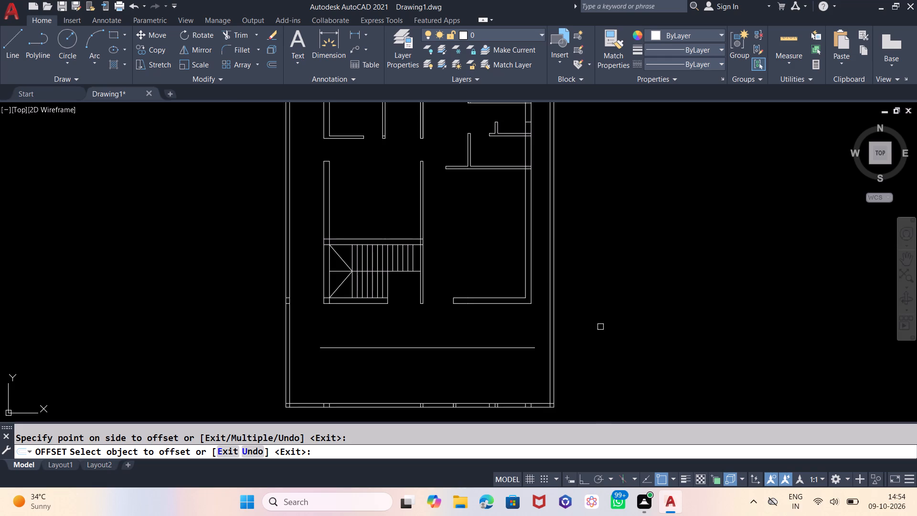
{"action": "scroll", "coordinate": [601, 330], "scroll_direction": "down", "scroll_amount": 1}
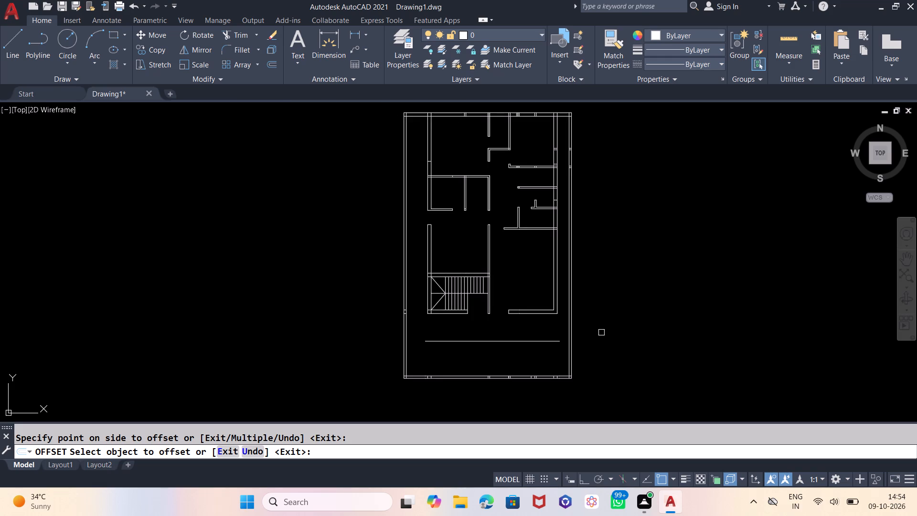
{"action": "key", "text": "Escape"}
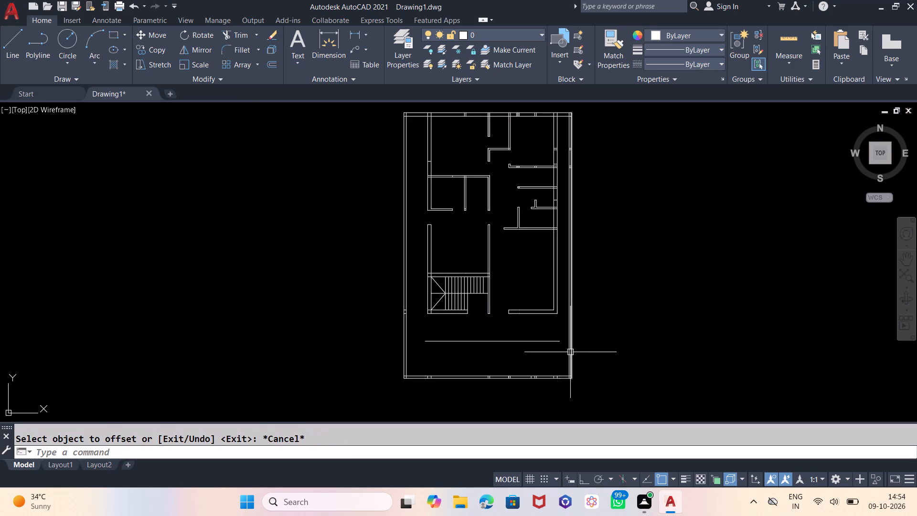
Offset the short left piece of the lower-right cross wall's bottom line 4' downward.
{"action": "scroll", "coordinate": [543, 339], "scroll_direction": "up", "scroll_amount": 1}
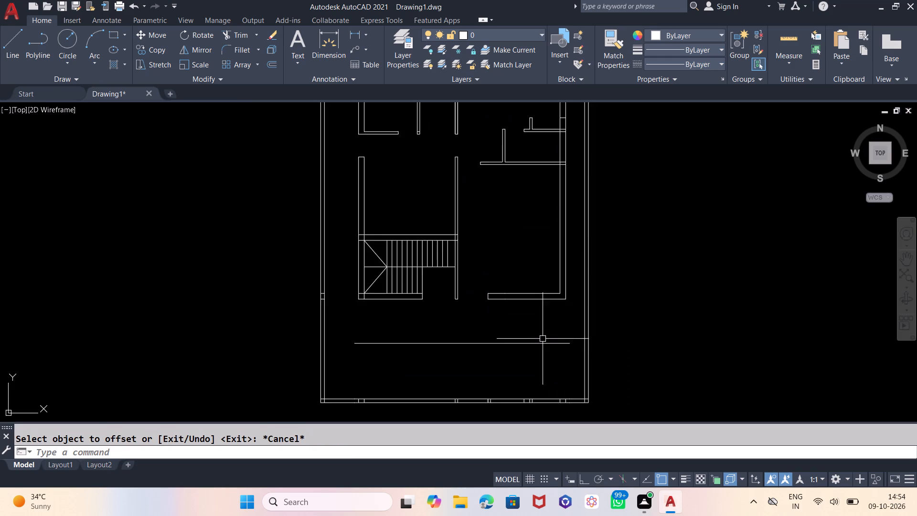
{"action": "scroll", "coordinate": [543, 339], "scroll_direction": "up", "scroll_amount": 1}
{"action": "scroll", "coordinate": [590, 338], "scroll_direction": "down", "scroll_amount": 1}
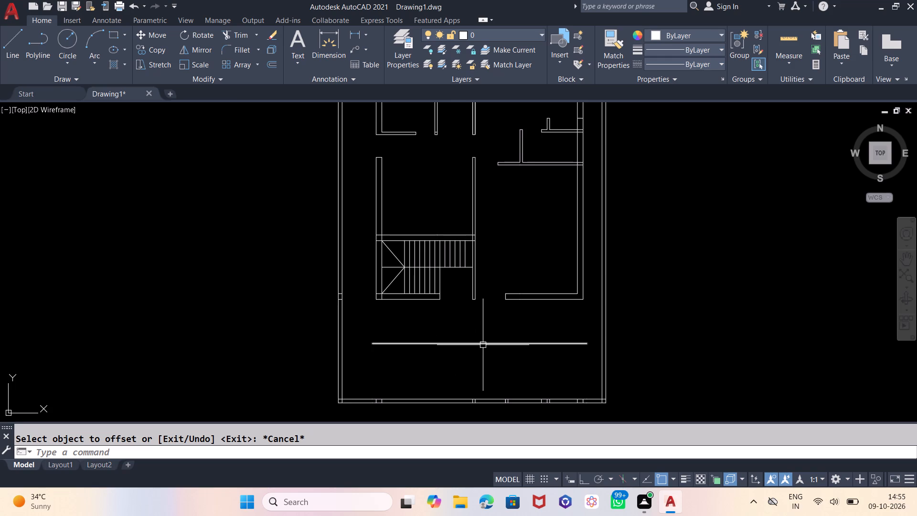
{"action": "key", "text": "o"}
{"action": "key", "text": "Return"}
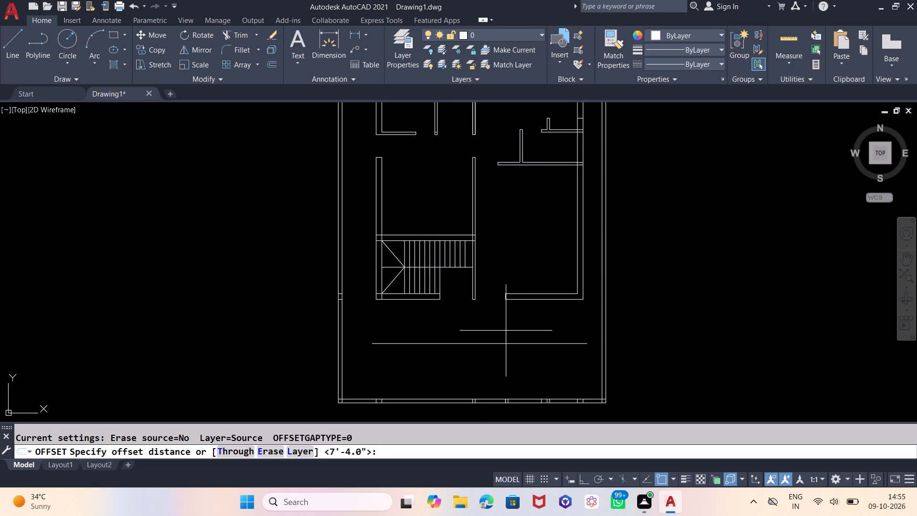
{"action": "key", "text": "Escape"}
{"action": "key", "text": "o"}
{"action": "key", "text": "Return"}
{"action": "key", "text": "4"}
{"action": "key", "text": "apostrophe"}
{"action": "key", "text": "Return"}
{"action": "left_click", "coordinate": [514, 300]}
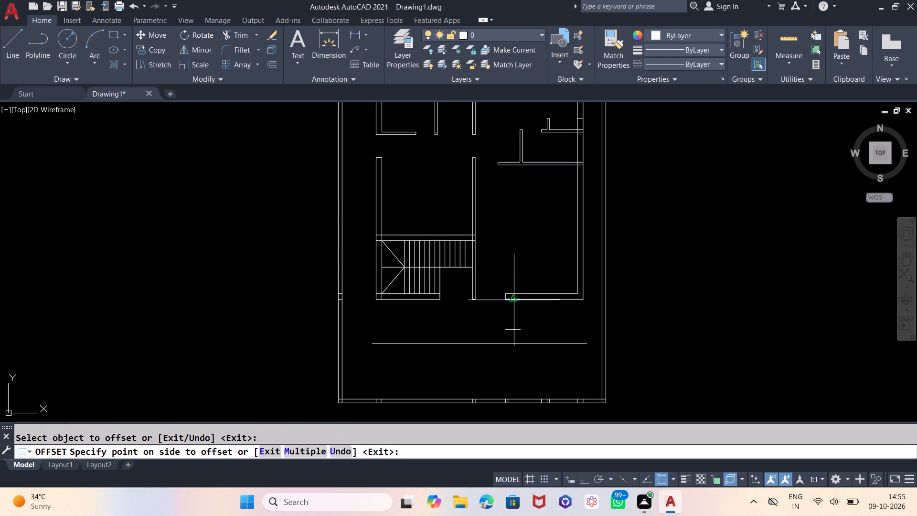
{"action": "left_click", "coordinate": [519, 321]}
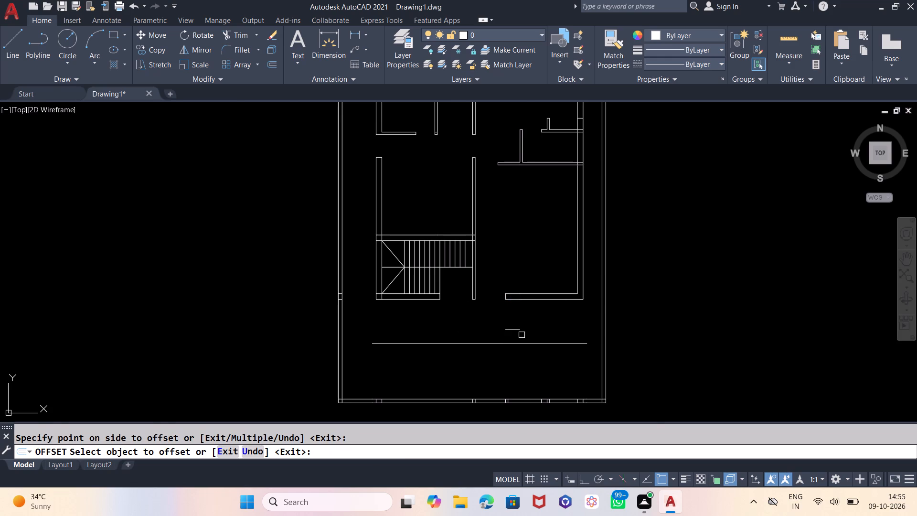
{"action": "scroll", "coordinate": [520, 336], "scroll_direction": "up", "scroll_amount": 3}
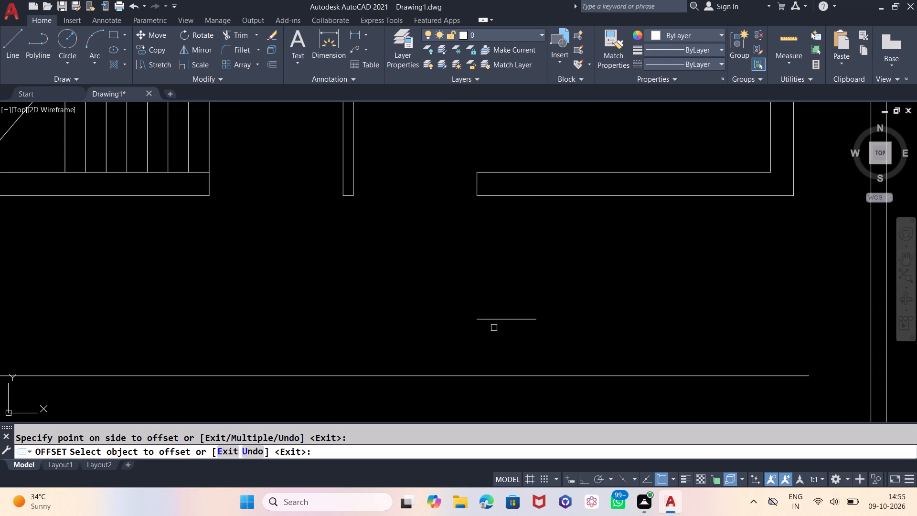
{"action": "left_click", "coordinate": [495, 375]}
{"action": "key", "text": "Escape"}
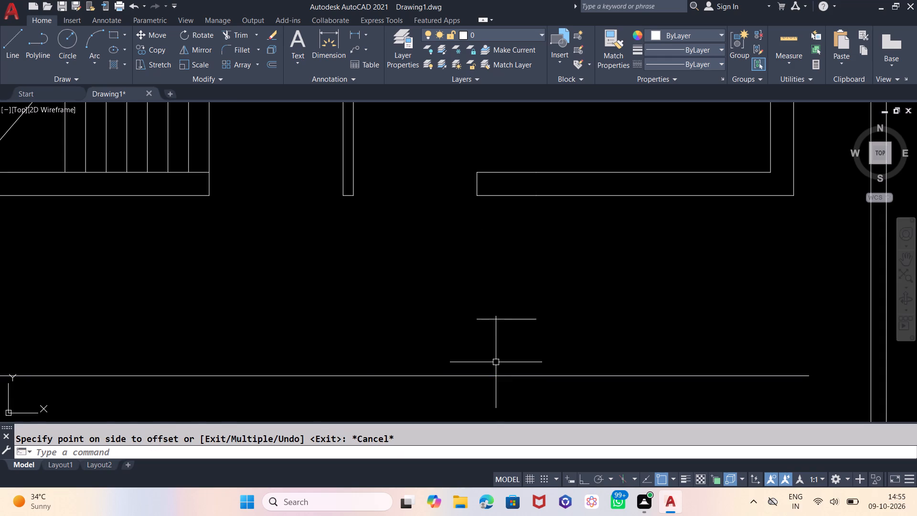
Measure the vertical gap between the left end of the short offset line and the long horizontal line below it.
{"action": "left_click", "coordinate": [325, 46]}
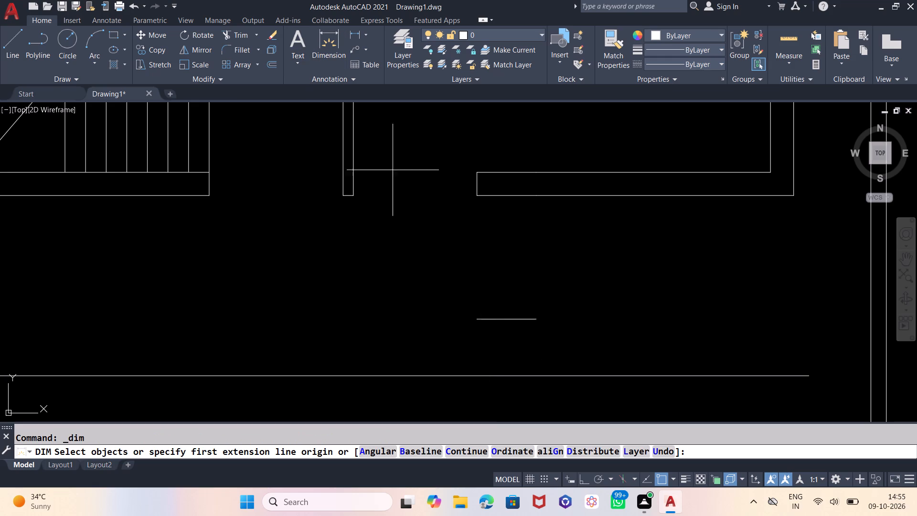
{"action": "left_click", "coordinate": [481, 320]}
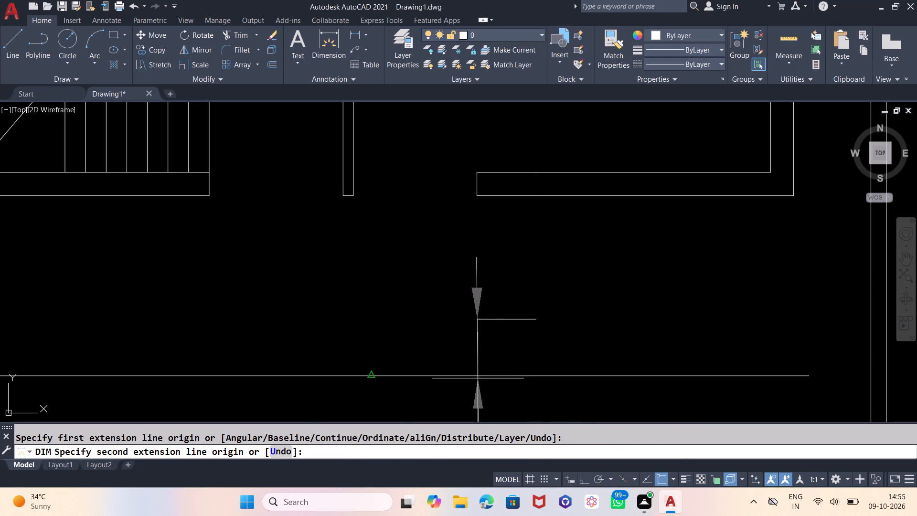
{"action": "scroll", "coordinate": [475, 375], "scroll_direction": "down", "scroll_amount": 2}
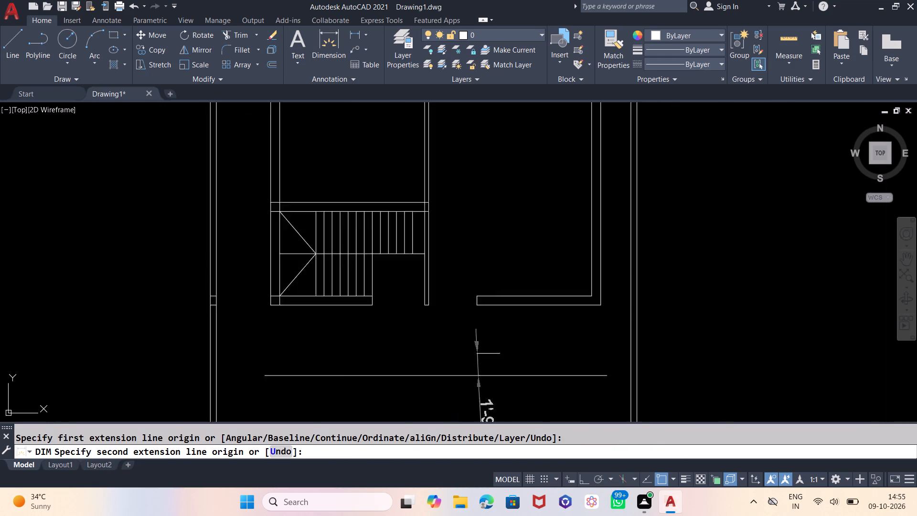
{"action": "scroll", "coordinate": [478, 376], "scroll_direction": "down", "scroll_amount": 2}
{"action": "scroll", "coordinate": [478, 376], "scroll_direction": "up", "scroll_amount": 1}
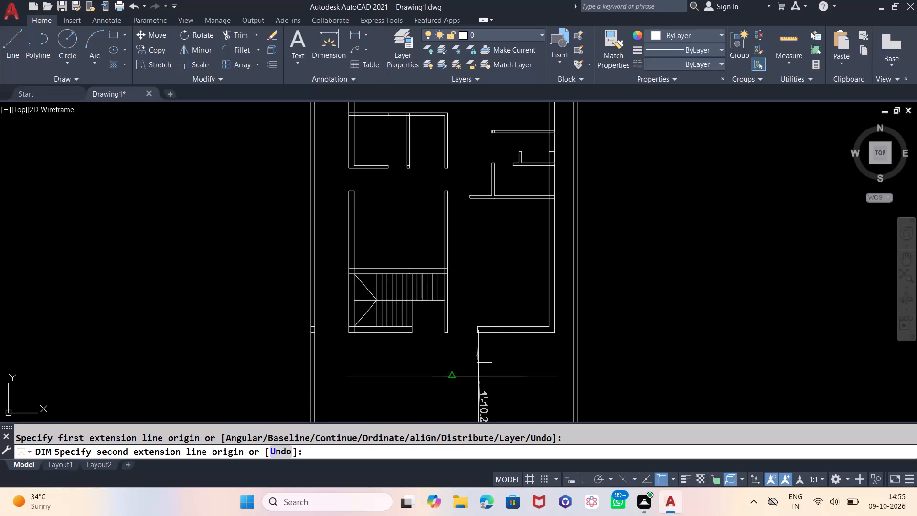
{"action": "key", "text": "Escape"}
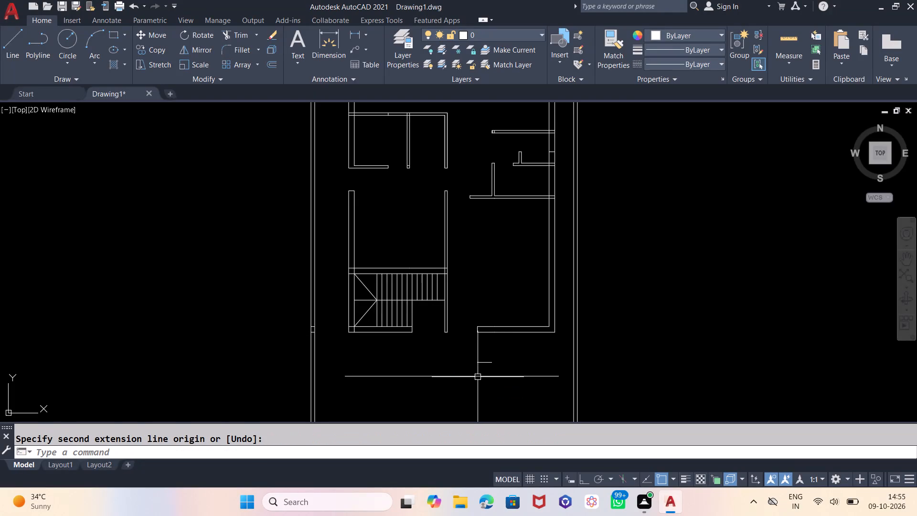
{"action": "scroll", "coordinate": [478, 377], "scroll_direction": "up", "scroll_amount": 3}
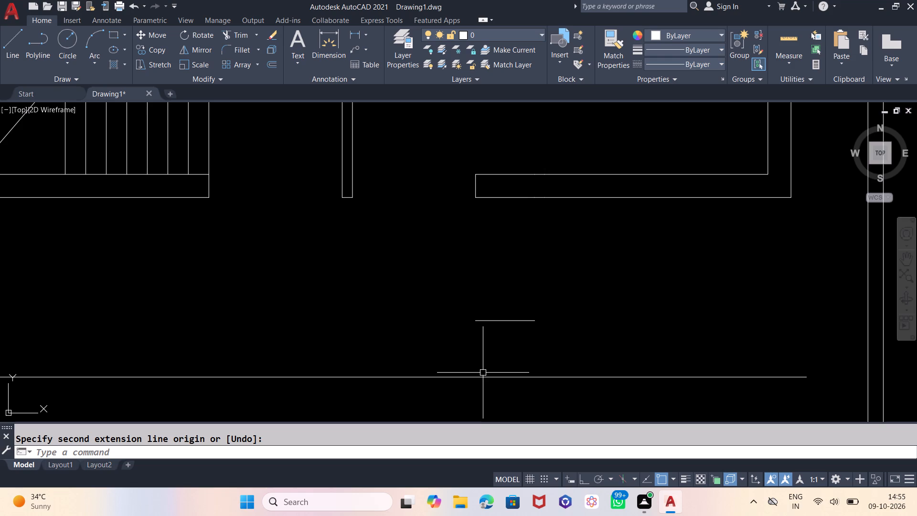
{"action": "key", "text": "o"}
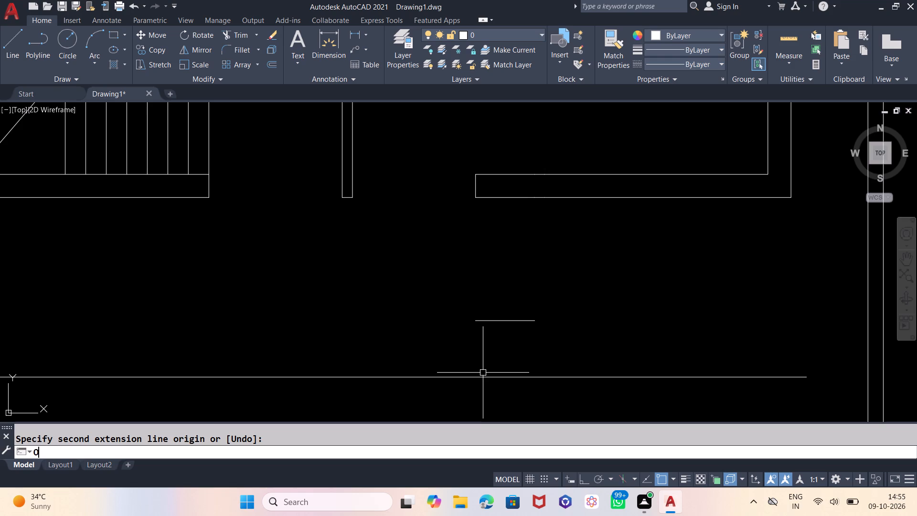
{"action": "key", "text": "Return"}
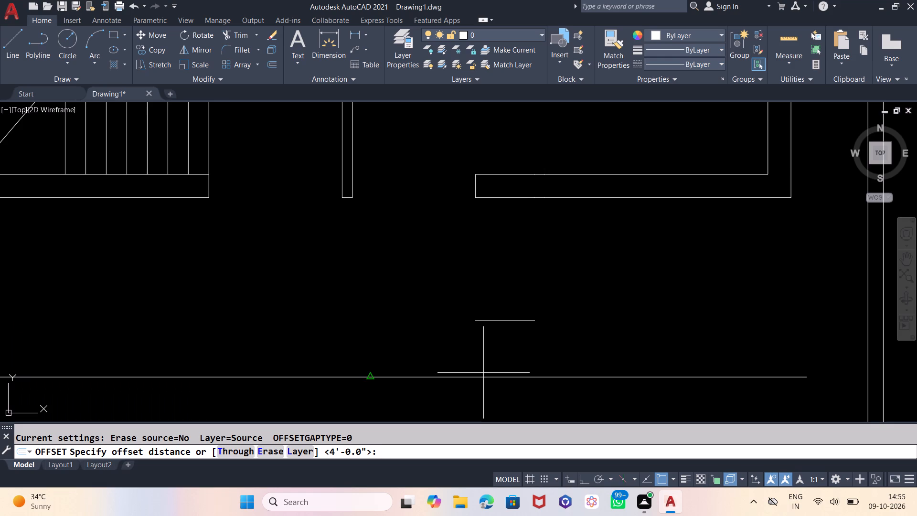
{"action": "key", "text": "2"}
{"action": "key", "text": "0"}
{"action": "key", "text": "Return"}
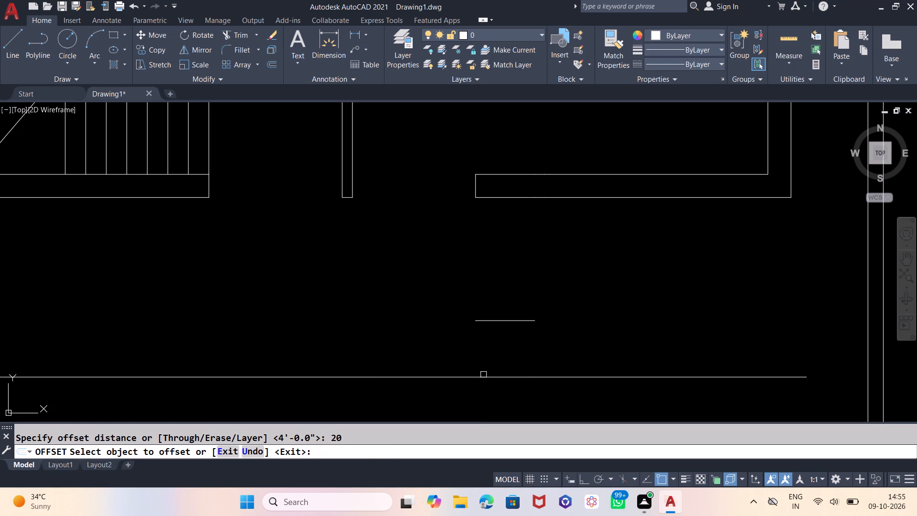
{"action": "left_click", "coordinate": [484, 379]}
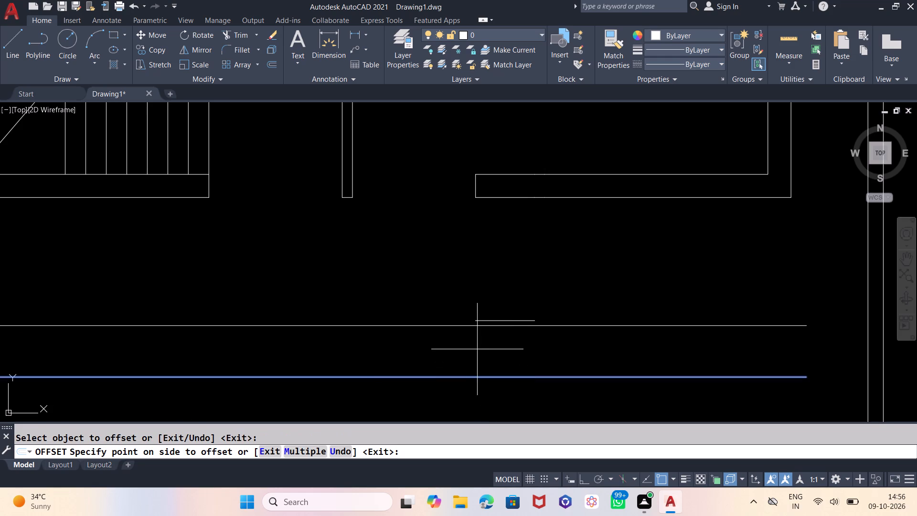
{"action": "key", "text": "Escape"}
Offset the long horizontal line in the front area 21" upward.
{"action": "key", "text": "o"}
{"action": "key", "text": "Return"}
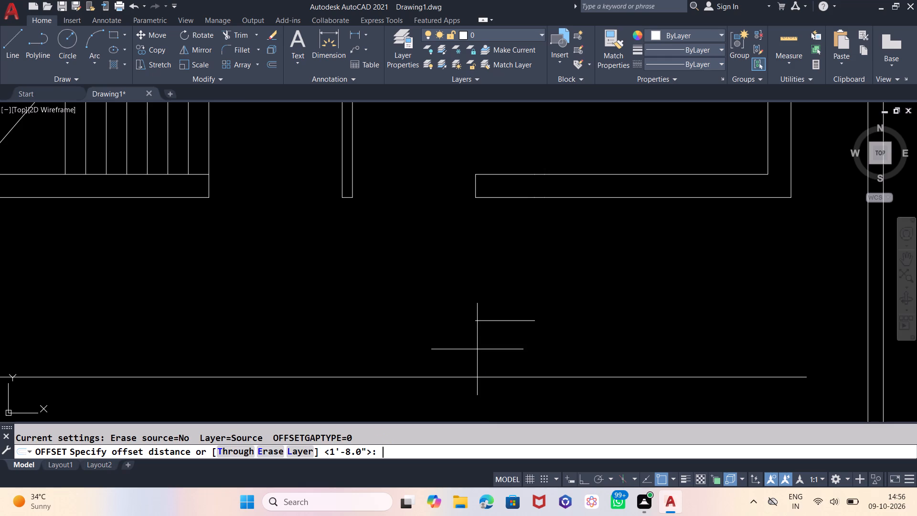
{"action": "type", "text": "21"}
{"action": "key", "text": "Return"}
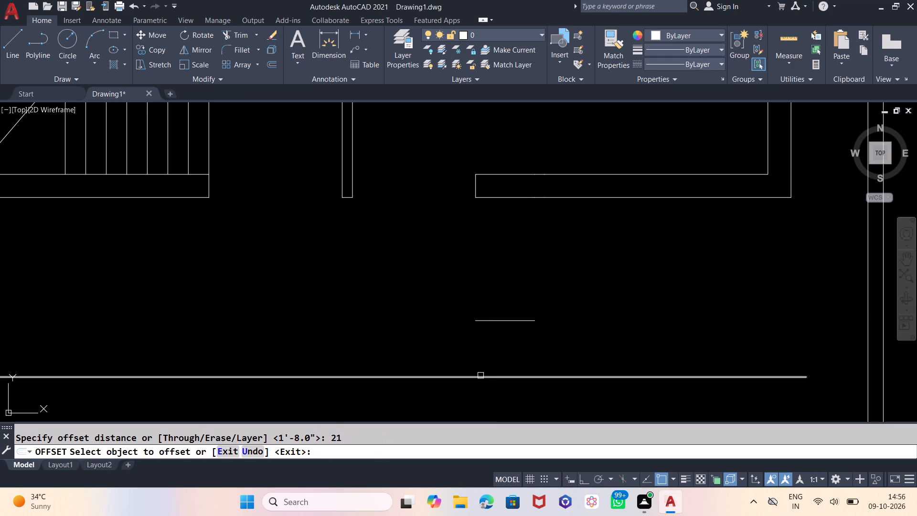
{"action": "left_click", "coordinate": [480, 376]}
{"action": "left_click", "coordinate": [480, 338]}
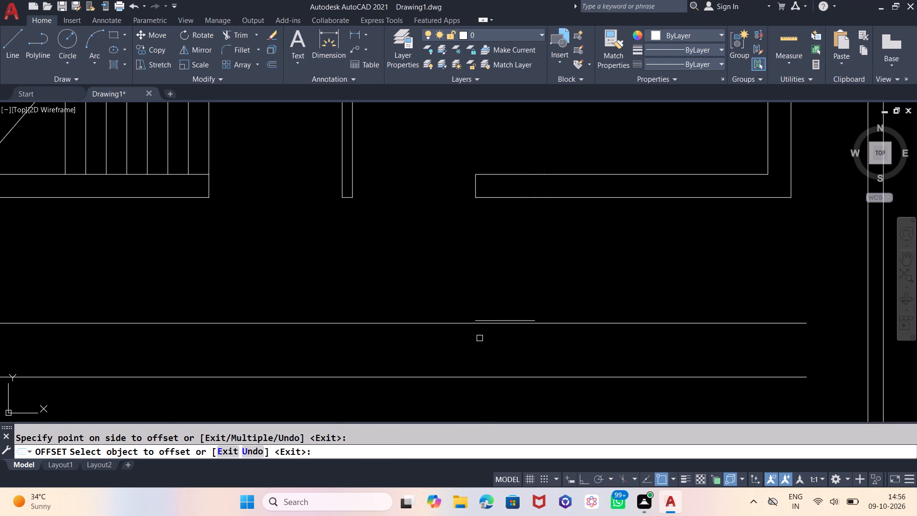
{"action": "scroll", "coordinate": [588, 334], "scroll_direction": "down", "scroll_amount": 2}
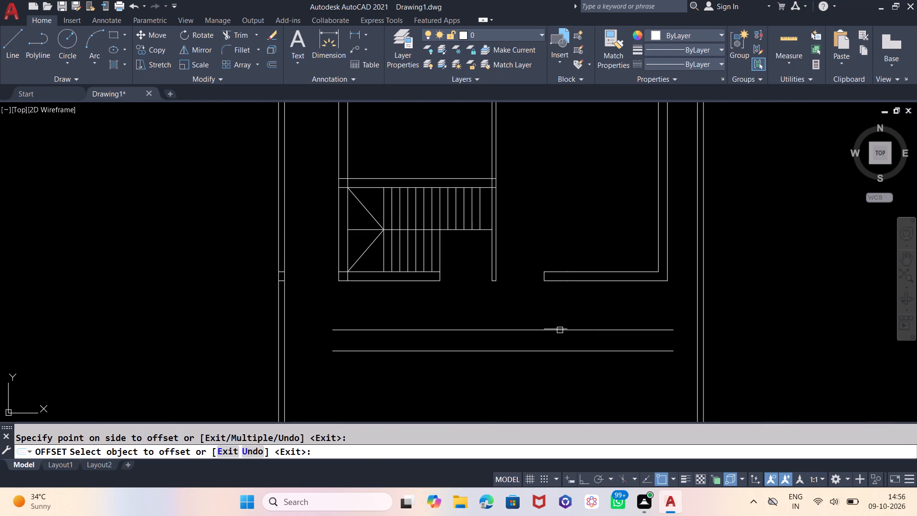
{"action": "scroll", "coordinate": [560, 329], "scroll_direction": "up", "scroll_amount": 1}
{"action": "key", "text": "Escape"}
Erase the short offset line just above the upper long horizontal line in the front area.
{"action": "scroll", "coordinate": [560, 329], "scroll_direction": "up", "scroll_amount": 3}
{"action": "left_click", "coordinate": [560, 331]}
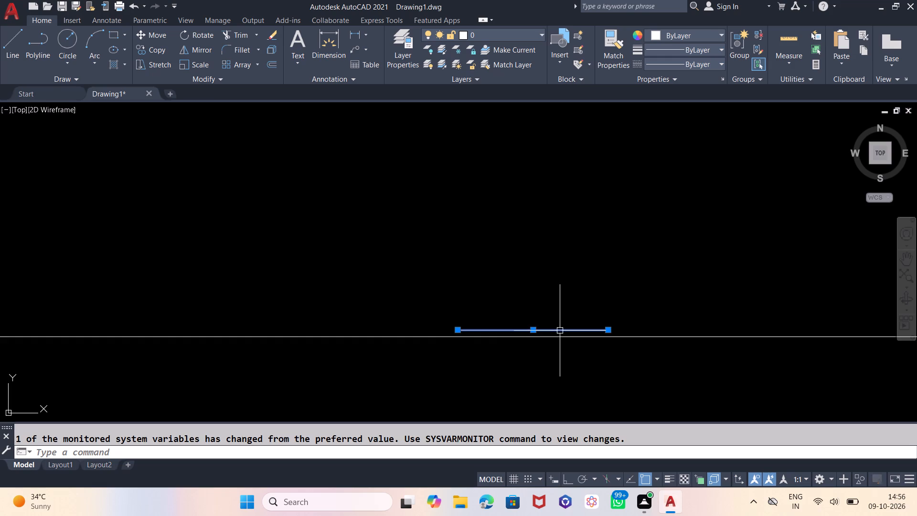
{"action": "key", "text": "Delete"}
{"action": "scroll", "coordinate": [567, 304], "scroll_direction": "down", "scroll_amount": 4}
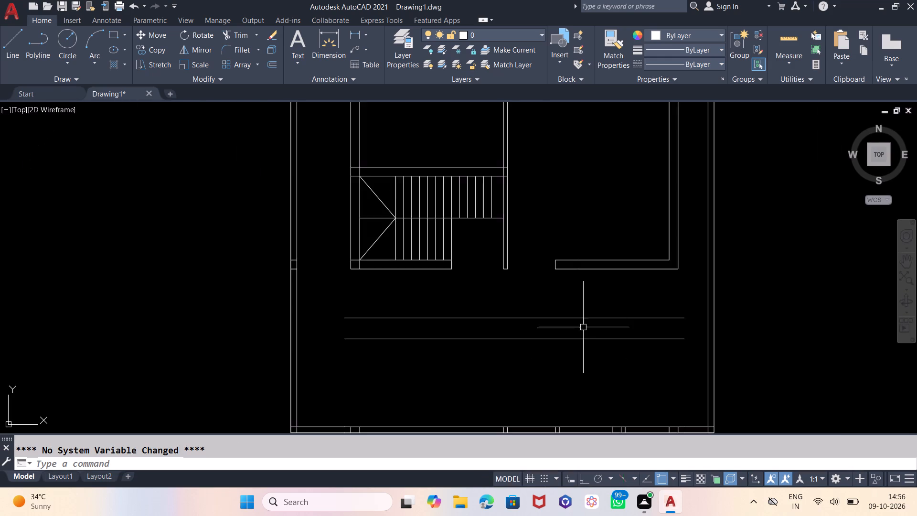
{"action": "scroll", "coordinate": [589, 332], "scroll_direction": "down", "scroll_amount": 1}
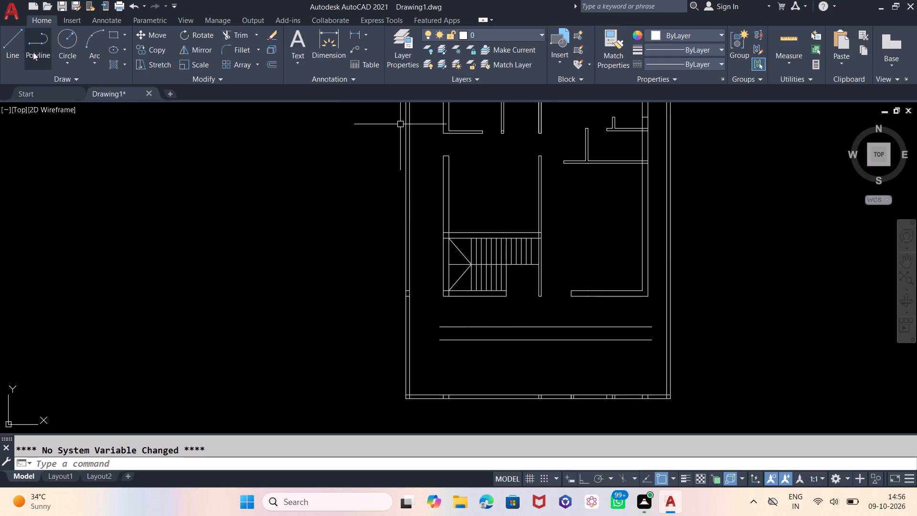
Draw a vertical line from the staircase bottom wall's right end down past both long horizontal lines in the front area, with Ortho on.
{"action": "left_click_drag", "start_coordinate": [10, 47], "coordinate": [14, 56]}
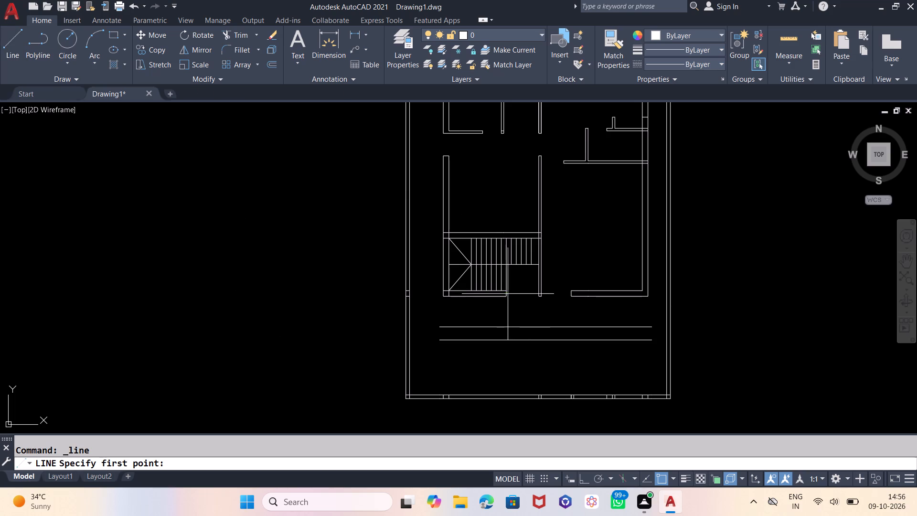
{"action": "left_click", "coordinate": [508, 295]}
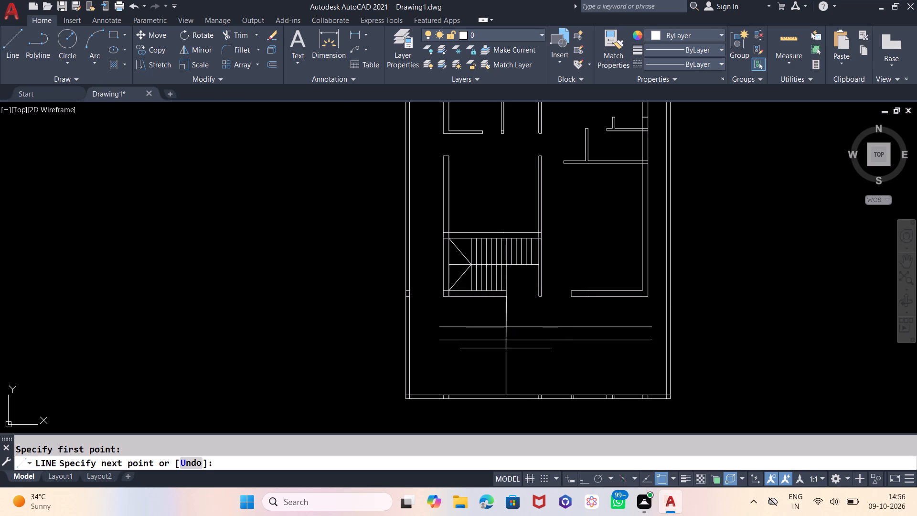
{"action": "key", "text": "F8"}
{"action": "left_click", "coordinate": [505, 351]}
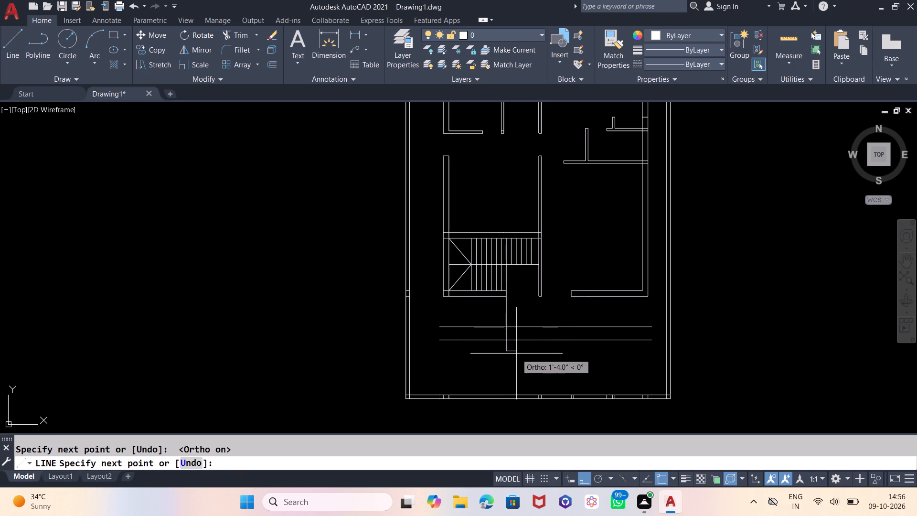
{"action": "key", "text": "Escape"}
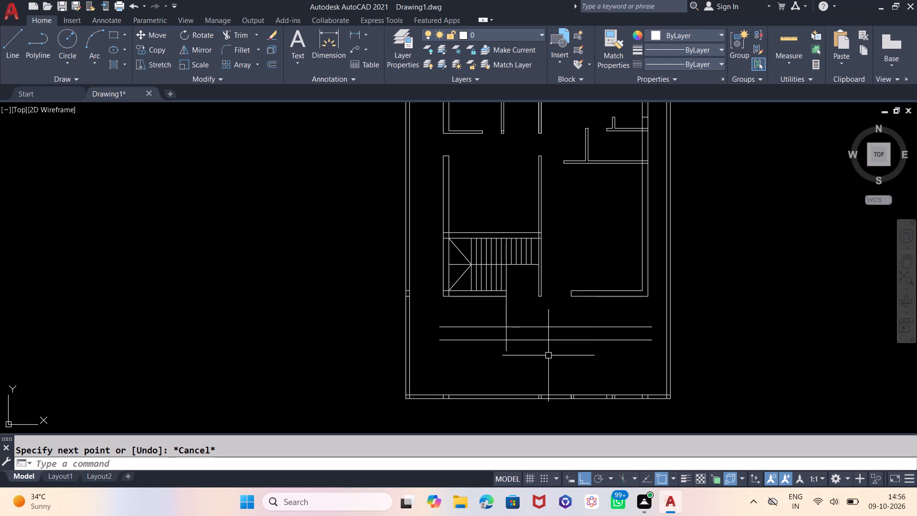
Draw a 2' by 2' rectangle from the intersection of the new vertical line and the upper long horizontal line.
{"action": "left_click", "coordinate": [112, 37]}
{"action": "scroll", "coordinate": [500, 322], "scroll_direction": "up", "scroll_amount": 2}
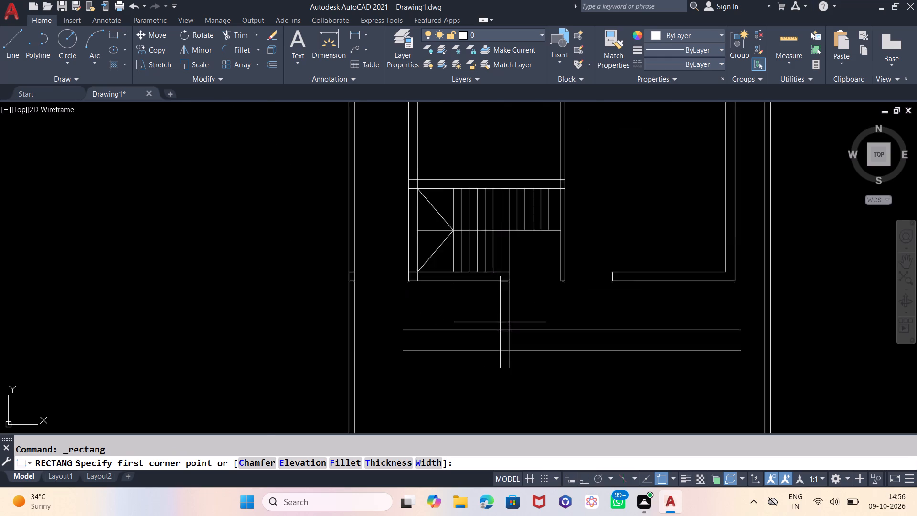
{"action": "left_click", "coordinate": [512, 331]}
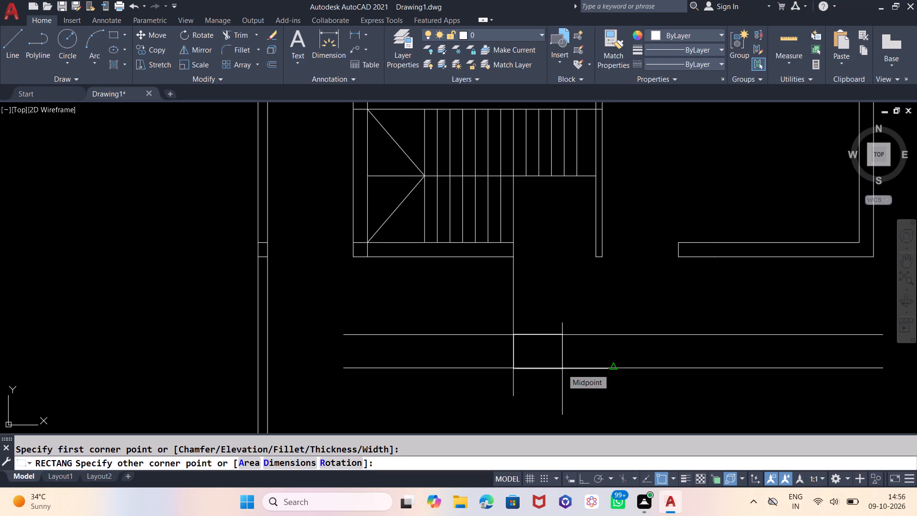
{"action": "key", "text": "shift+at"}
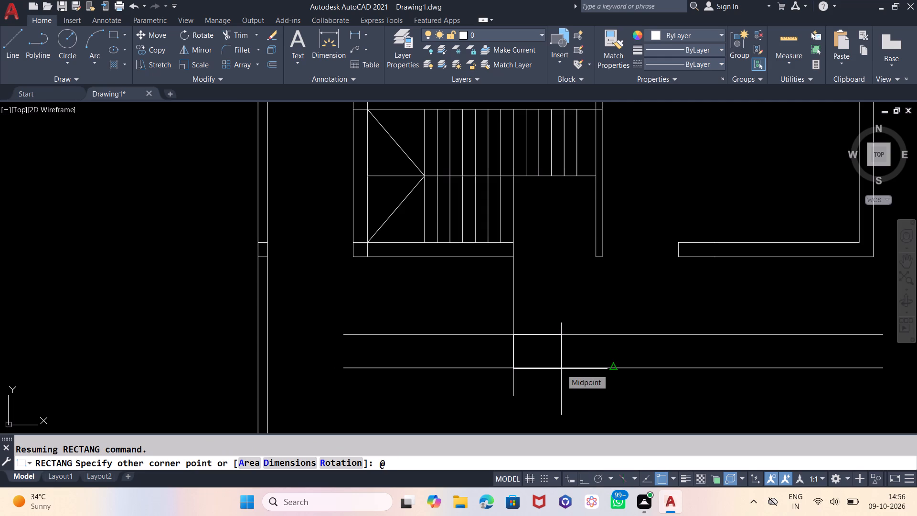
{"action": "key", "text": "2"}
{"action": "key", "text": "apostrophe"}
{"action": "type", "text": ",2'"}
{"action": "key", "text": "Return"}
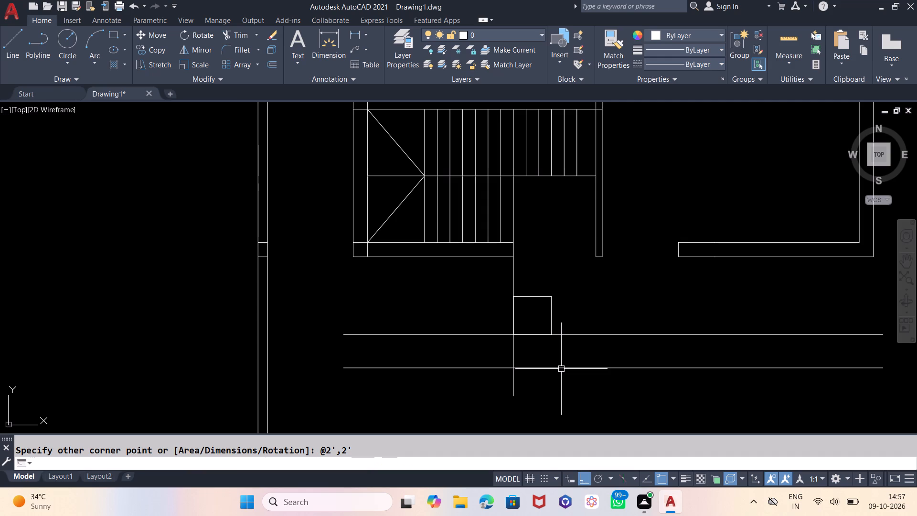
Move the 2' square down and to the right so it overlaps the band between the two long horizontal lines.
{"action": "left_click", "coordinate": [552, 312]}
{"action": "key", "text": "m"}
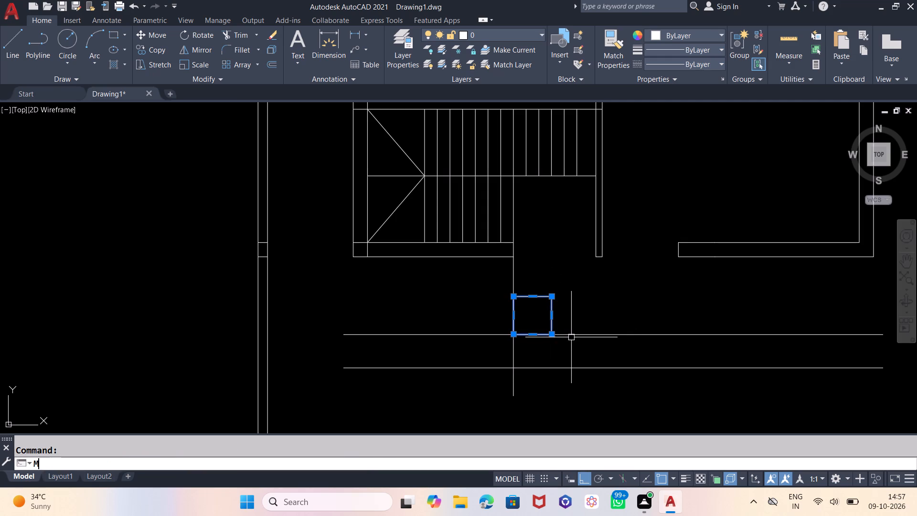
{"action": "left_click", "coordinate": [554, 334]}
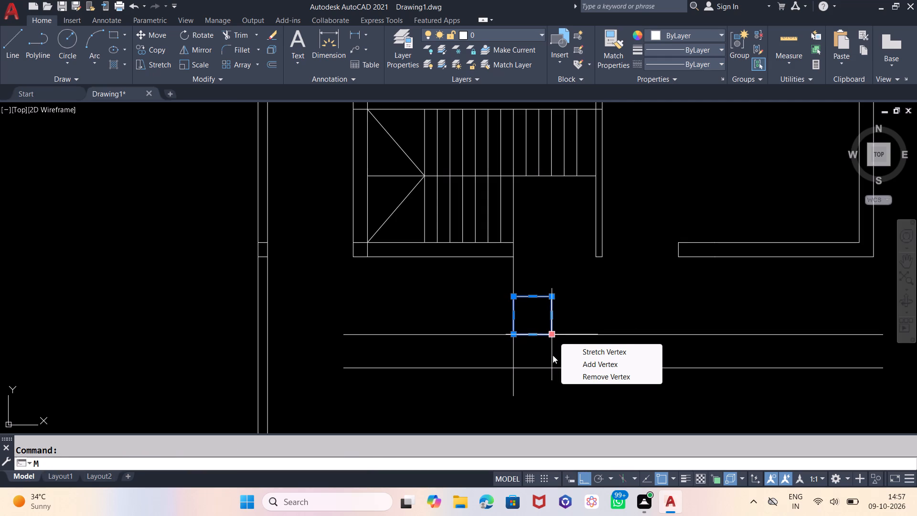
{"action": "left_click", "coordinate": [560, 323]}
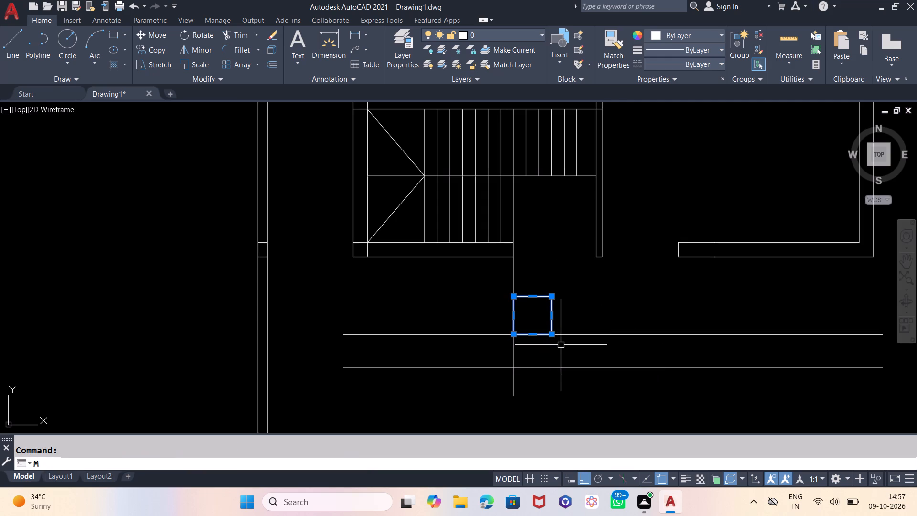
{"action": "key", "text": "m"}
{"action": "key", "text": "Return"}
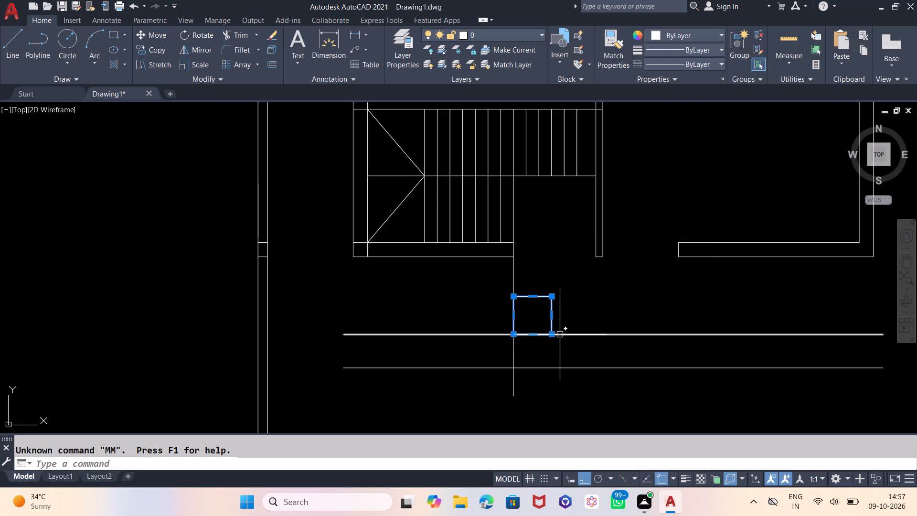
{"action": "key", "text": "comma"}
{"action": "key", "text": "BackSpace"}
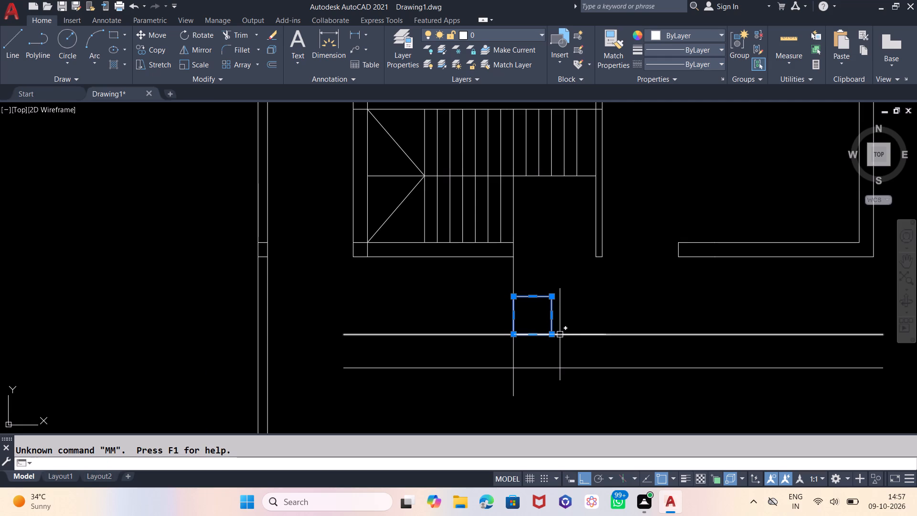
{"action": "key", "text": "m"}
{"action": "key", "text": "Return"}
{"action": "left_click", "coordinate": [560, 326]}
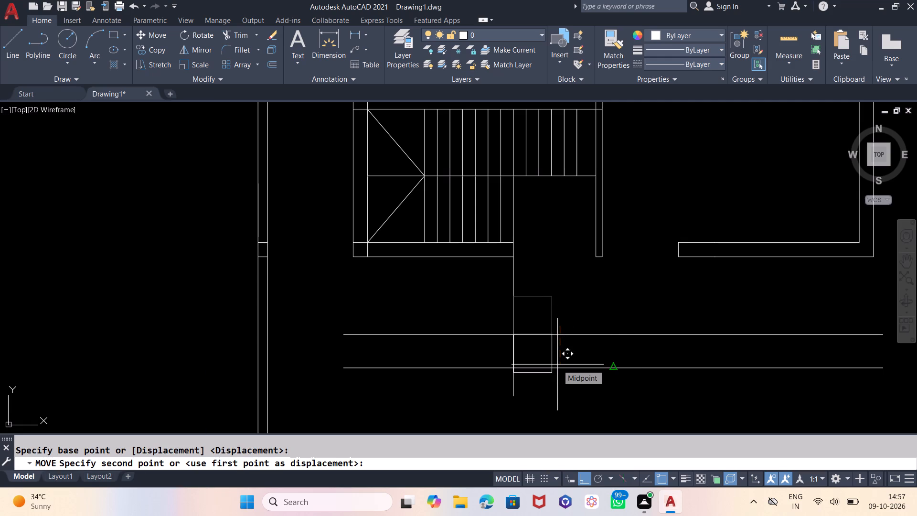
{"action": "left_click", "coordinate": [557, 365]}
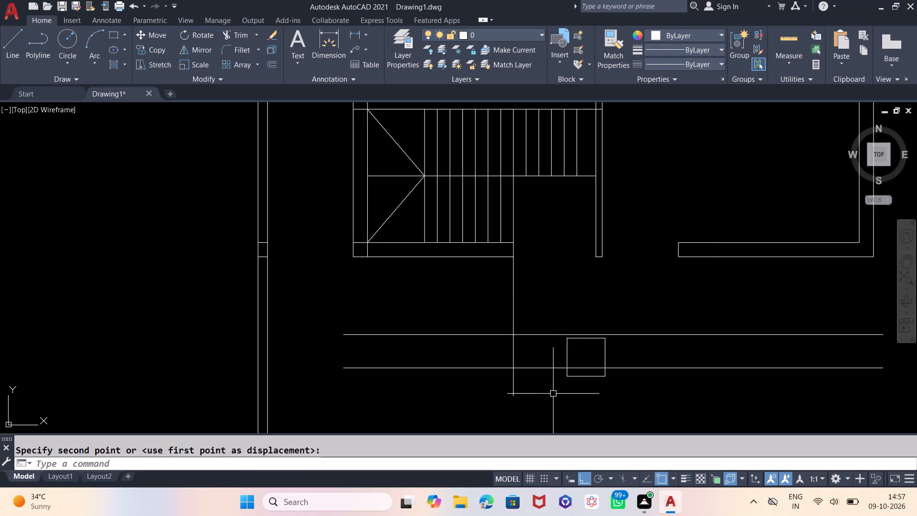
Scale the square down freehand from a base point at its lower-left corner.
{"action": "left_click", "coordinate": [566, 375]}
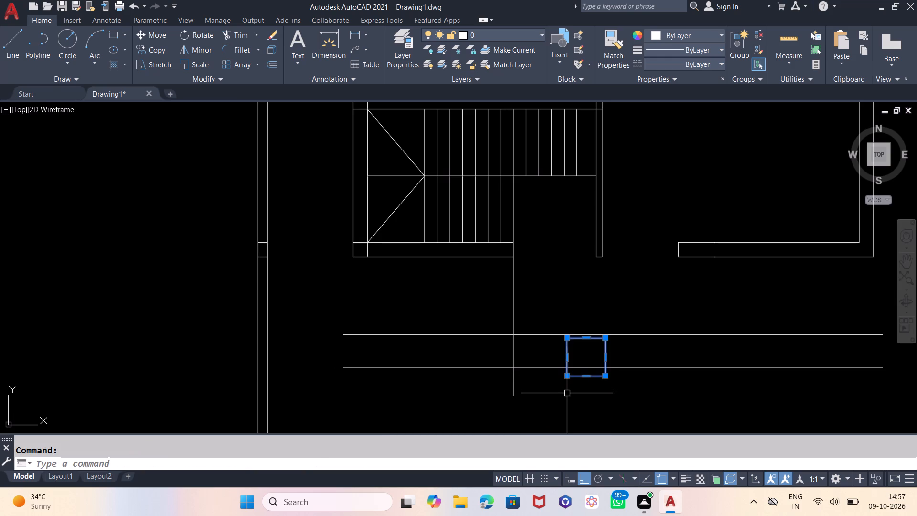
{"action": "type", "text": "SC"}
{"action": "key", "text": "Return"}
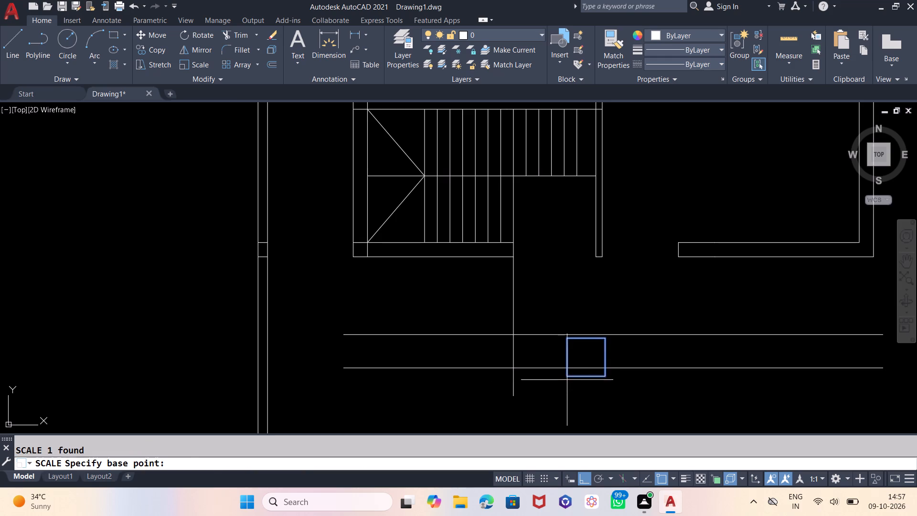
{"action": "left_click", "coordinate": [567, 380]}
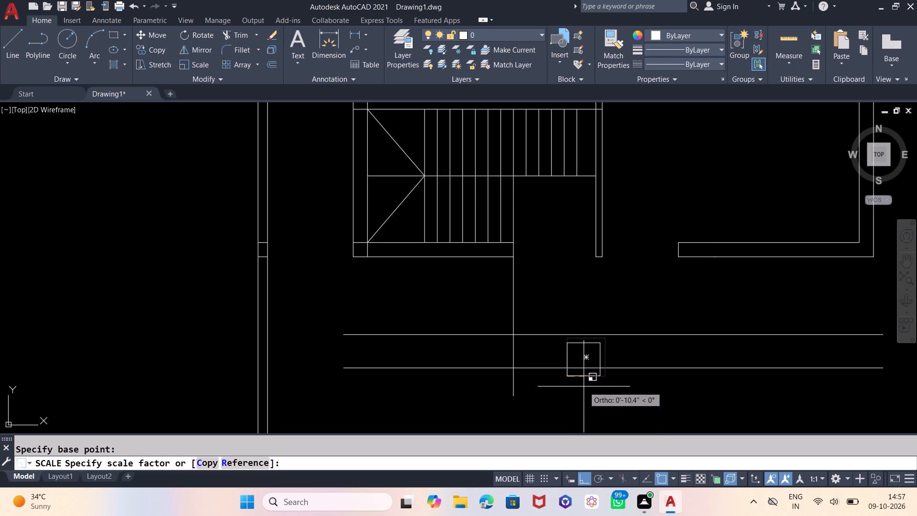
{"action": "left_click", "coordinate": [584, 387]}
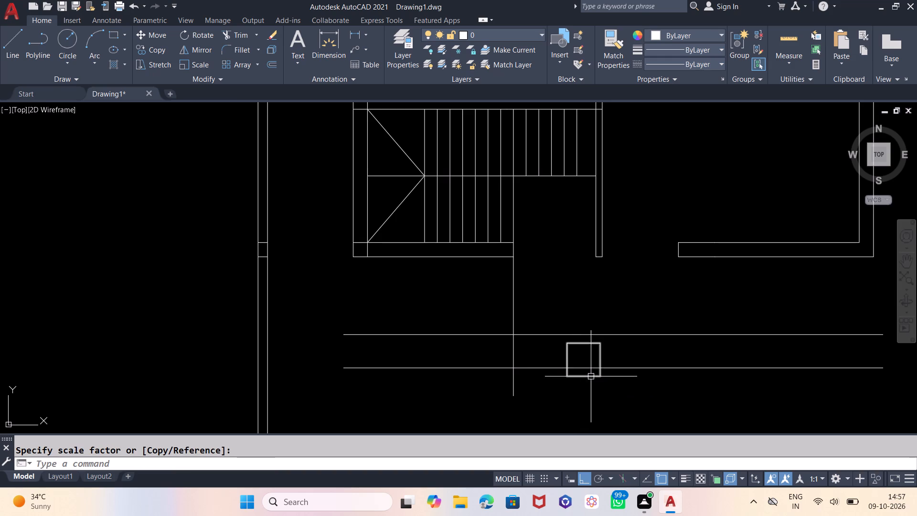
Measure the vertical gap between the two long horizontal lines along the new vertical line.
{"action": "left_click", "coordinate": [323, 50]}
{"action": "scroll", "coordinate": [518, 372], "scroll_direction": "up", "scroll_amount": 2}
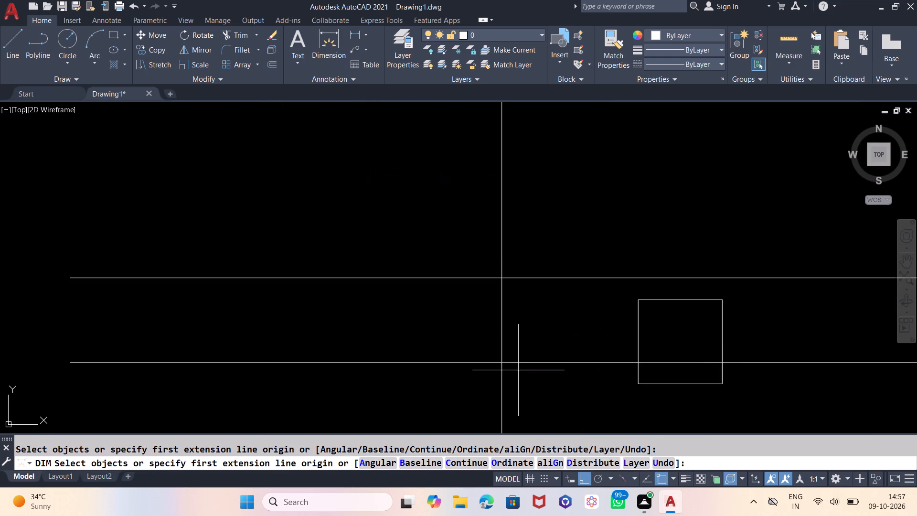
{"action": "left_click", "coordinate": [501, 363]}
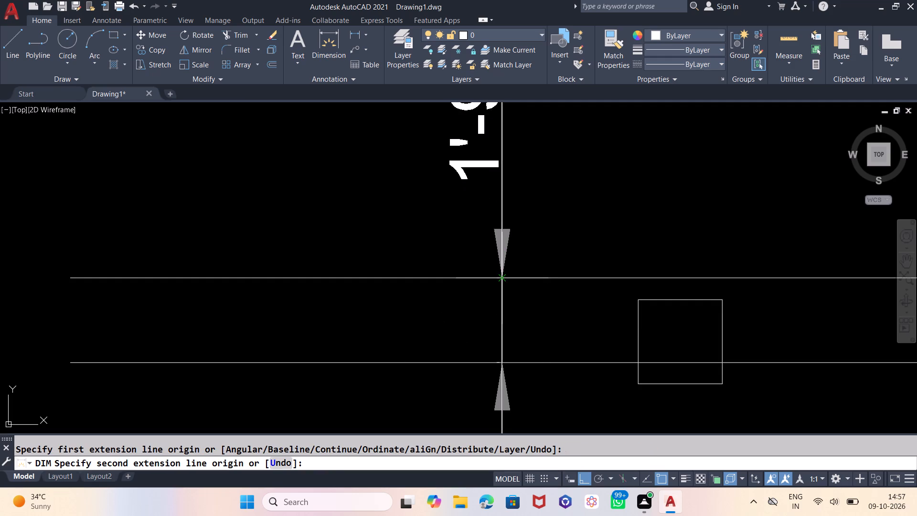
{"action": "left_click", "coordinate": [501, 279]}
{"action": "scroll", "coordinate": [520, 327], "scroll_direction": "down", "scroll_amount": 2}
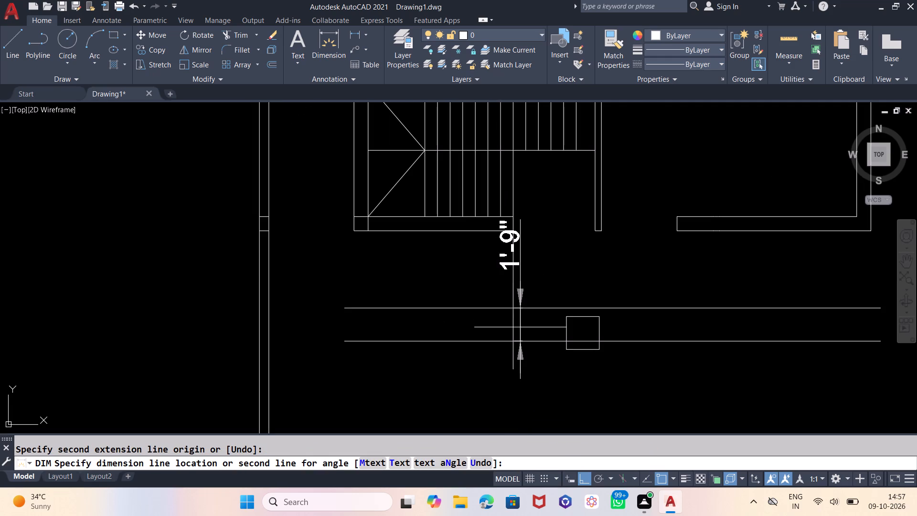
{"action": "key", "text": "Escape"}
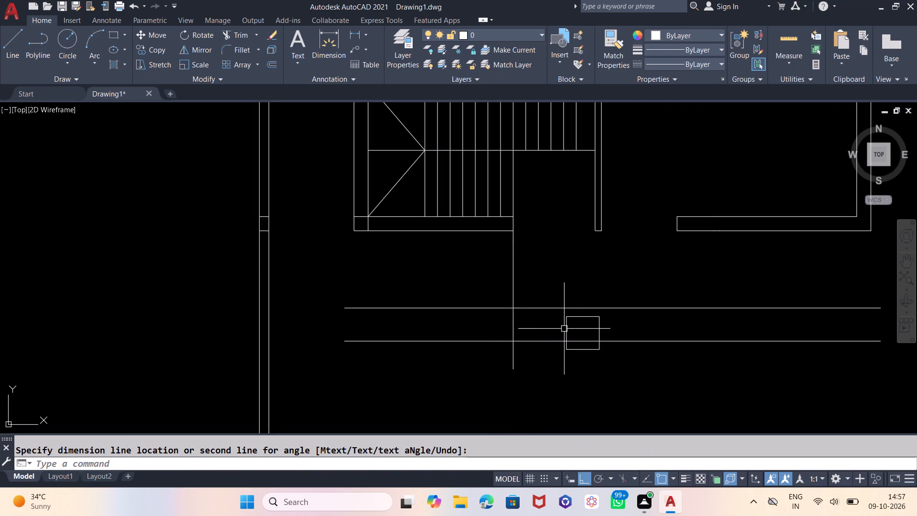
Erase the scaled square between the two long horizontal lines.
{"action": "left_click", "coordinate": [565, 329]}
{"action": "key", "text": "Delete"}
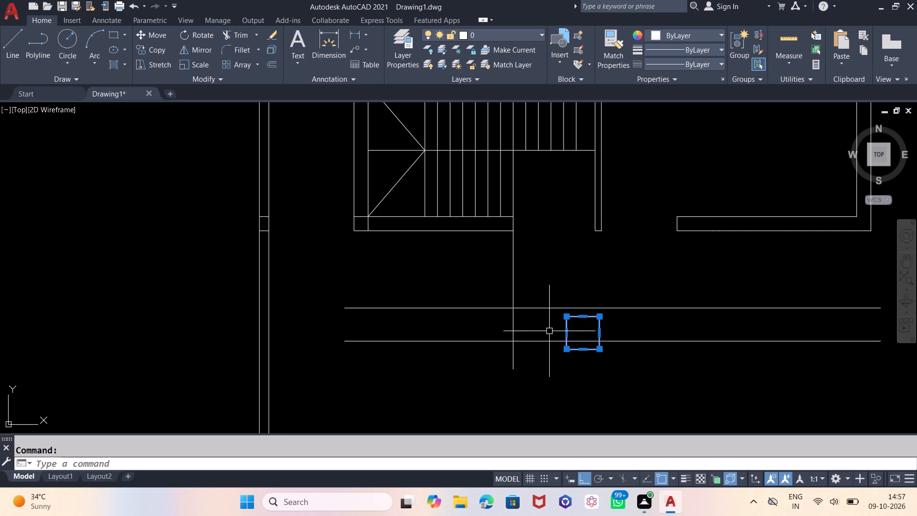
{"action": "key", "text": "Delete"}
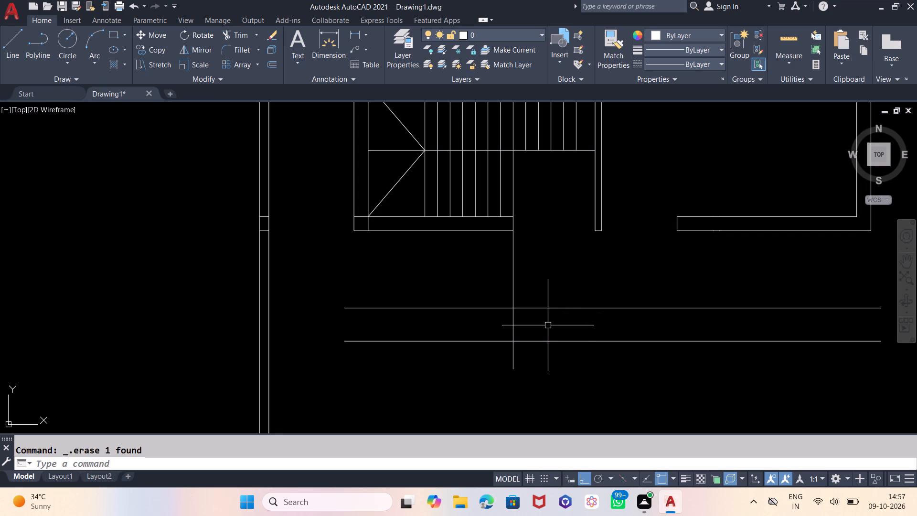
Draw a 1'9" by 1'9" rectangle just above the upper long horizontal line, to the right of the vertical line.
{"action": "key", "text": "r"}
{"action": "key", "text": "e"}
{"action": "key", "text": "c"}
{"action": "key", "text": "Return"}
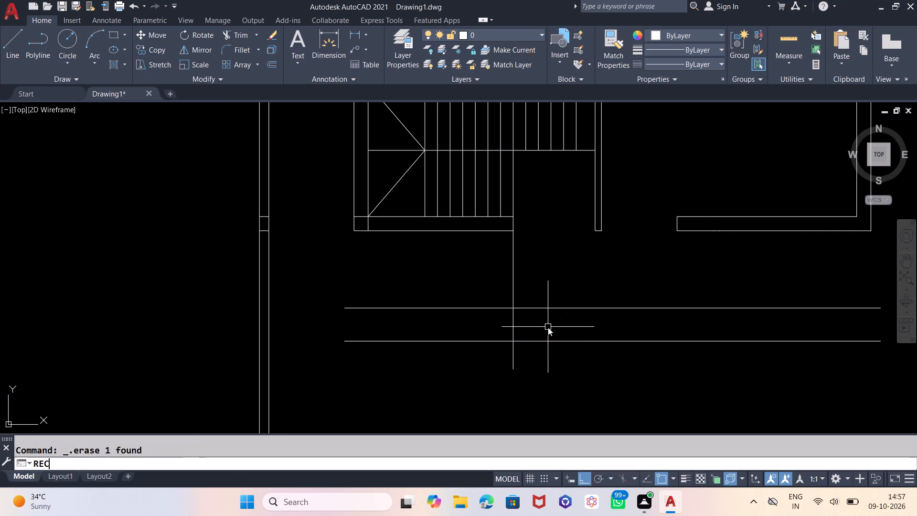
{"action": "left_click", "coordinate": [532, 285]}
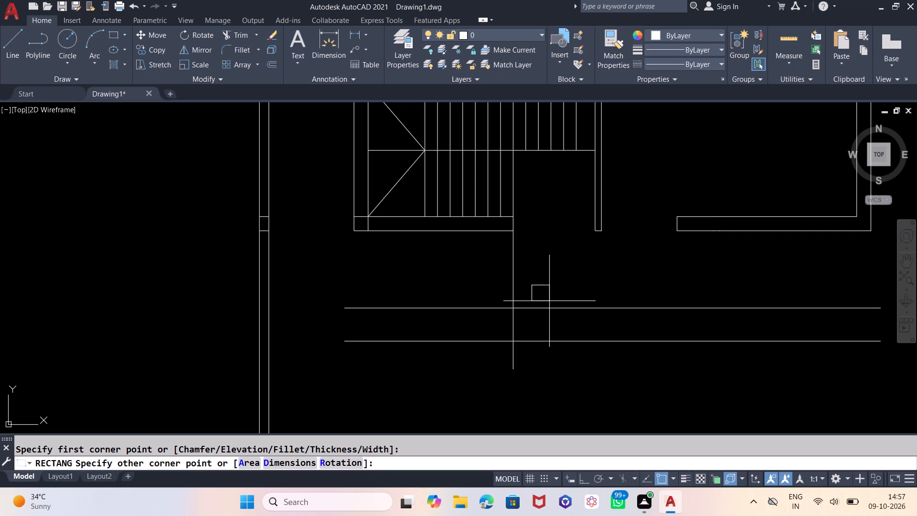
{"action": "key", "text": "shift+at"}
{"action": "key", "text": "1"}
{"action": "type", "text": "'9"}
{"action": "key", "text": "shift+quotedbl"}
{"action": "type", "text": ",1'9"}
{"action": "key", "text": "shift+quotedbl"}
{"action": "key", "text": "Return"}
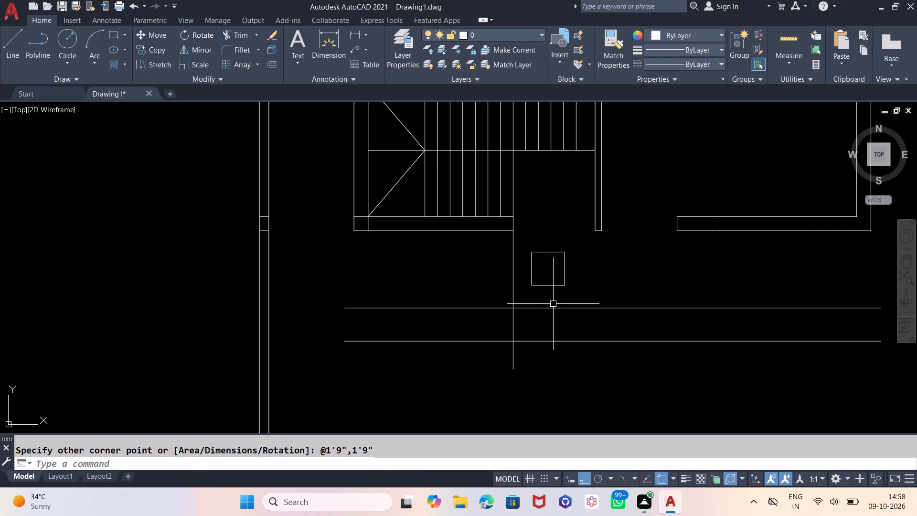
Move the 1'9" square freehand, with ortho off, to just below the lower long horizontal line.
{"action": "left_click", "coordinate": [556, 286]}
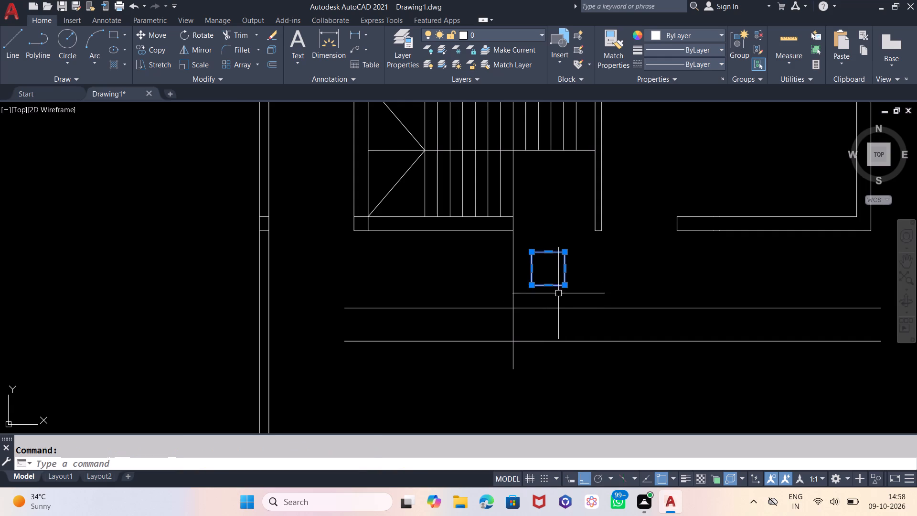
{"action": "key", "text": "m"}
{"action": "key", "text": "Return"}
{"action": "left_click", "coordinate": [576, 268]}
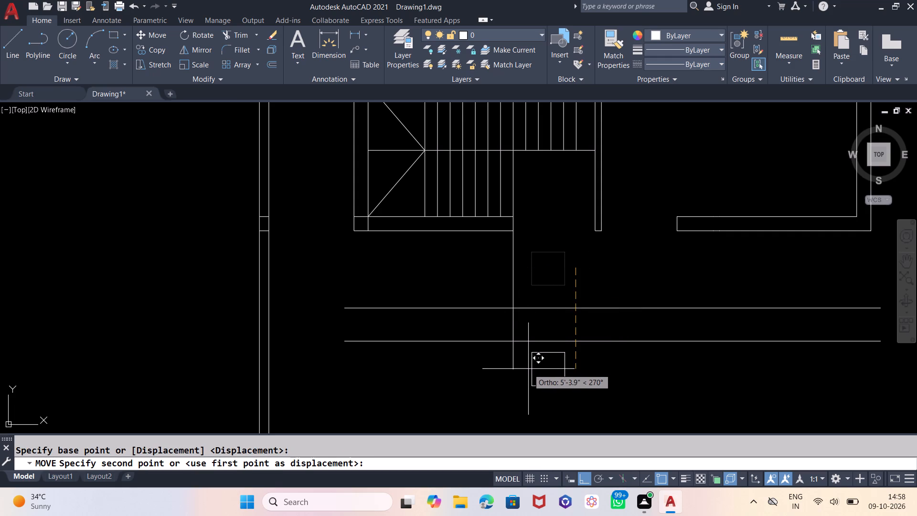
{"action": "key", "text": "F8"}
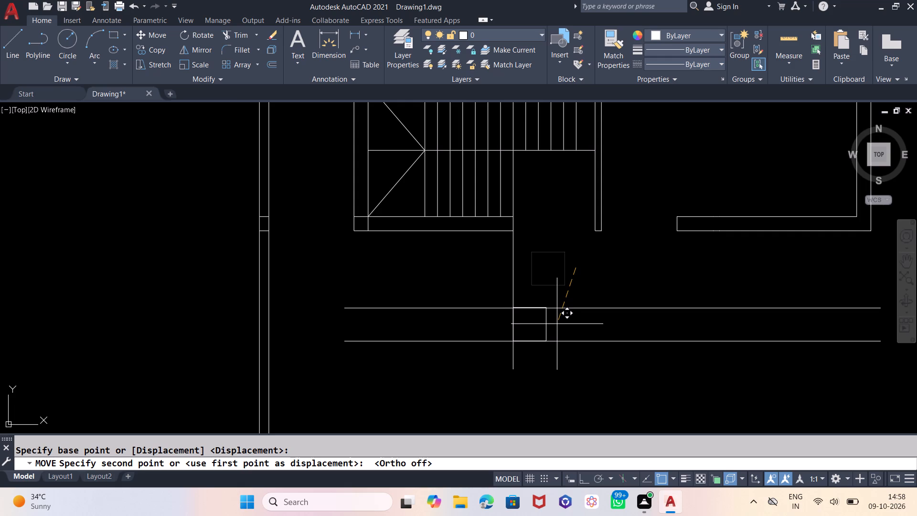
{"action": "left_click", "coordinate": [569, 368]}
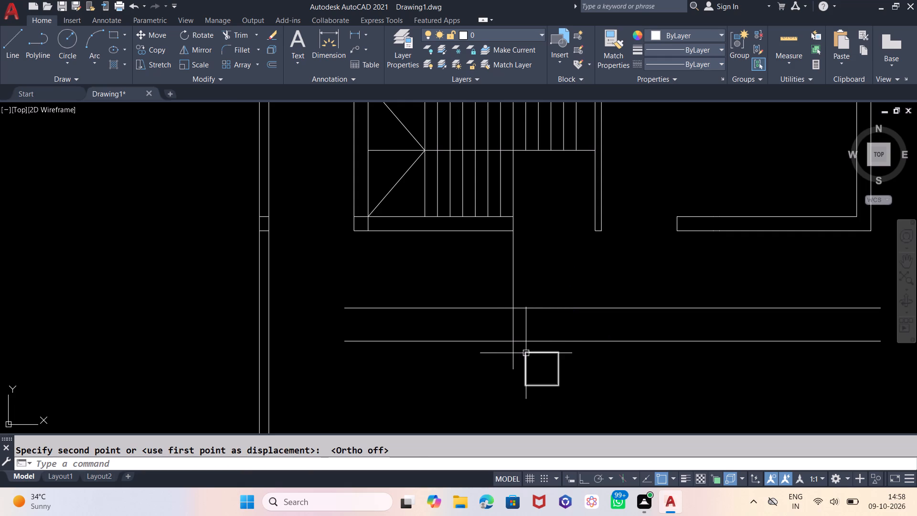
Move the square by its upper-left corner onto the intersection of the vertical line and the upper long horizontal line.
{"action": "left_click", "coordinate": [526, 353]}
{"action": "key", "text": "m"}
{"action": "key", "text": "Return"}
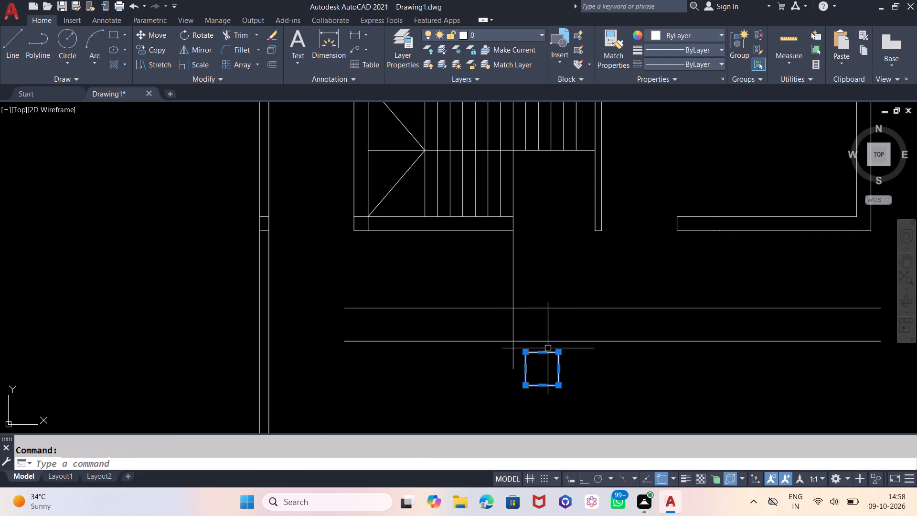
{"action": "key", "text": "m"}
{"action": "key", "text": "Return"}
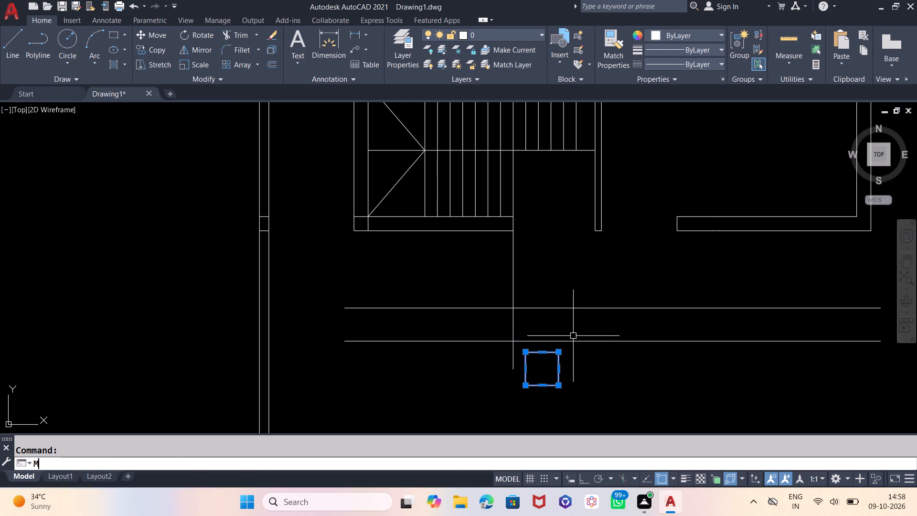
{"action": "left_click", "coordinate": [523, 353]}
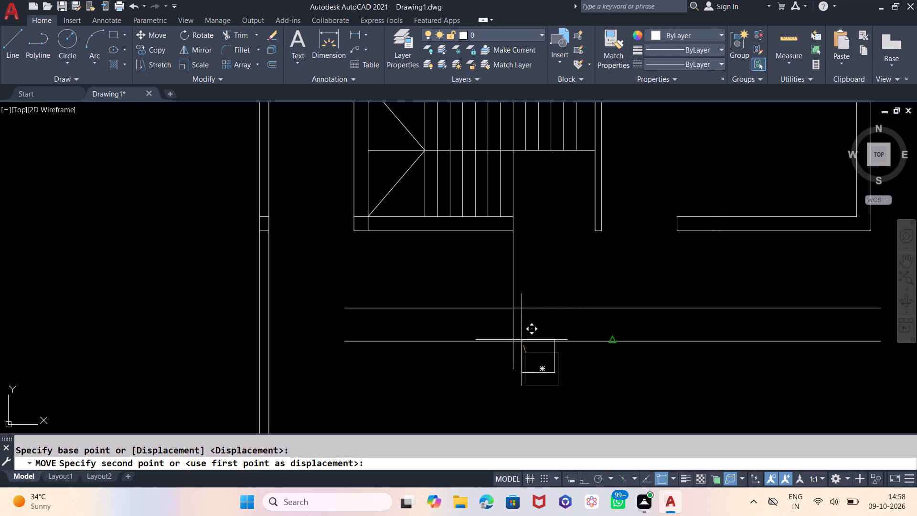
{"action": "left_click", "coordinate": [512, 309]}
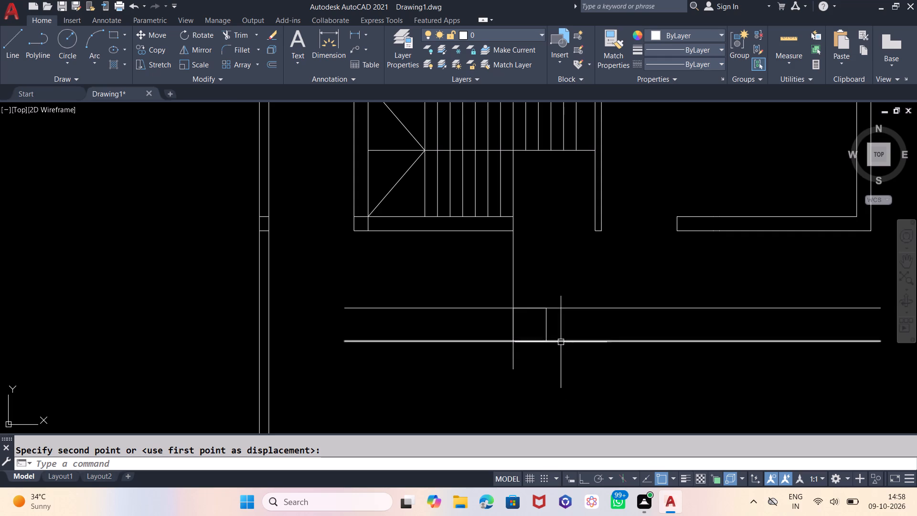
Copy the square from its upper-right corner to the right endpoint of the upper long horizontal line.
{"action": "scroll", "coordinate": [402, 353], "scroll_direction": "down", "scroll_amount": 1}
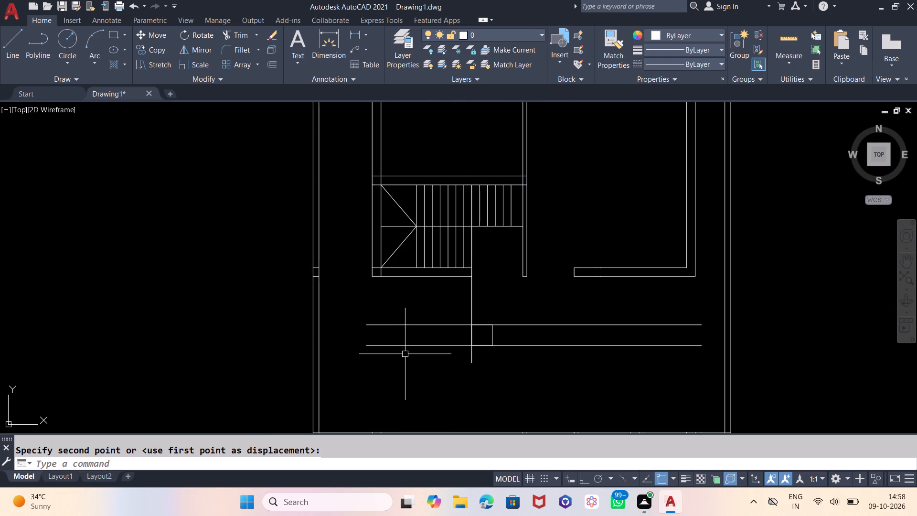
{"action": "left_click", "coordinate": [493, 336]}
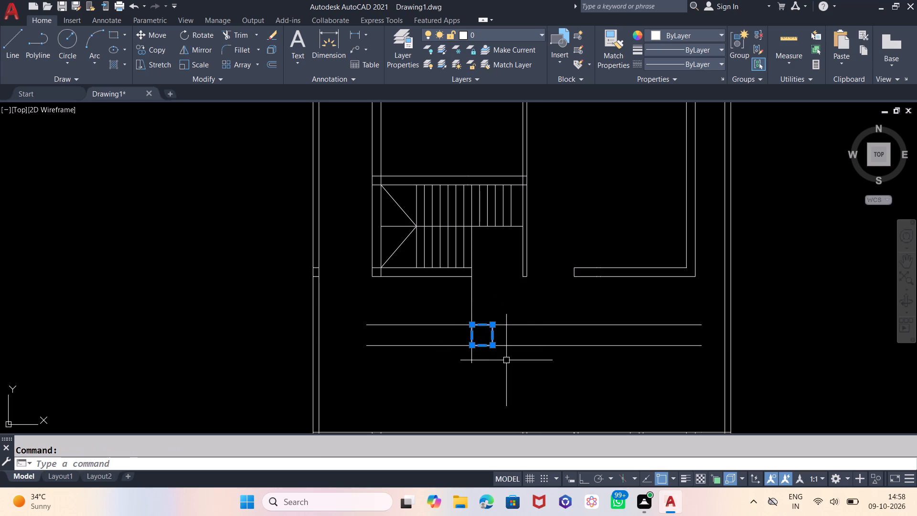
{"action": "type", "text": "CP"}
{"action": "key", "text": "Return"}
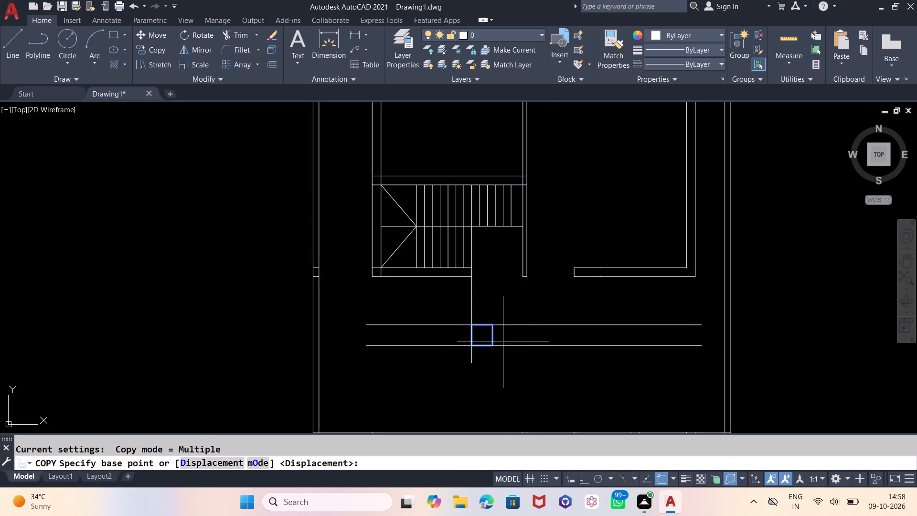
{"action": "left_click", "coordinate": [494, 324]}
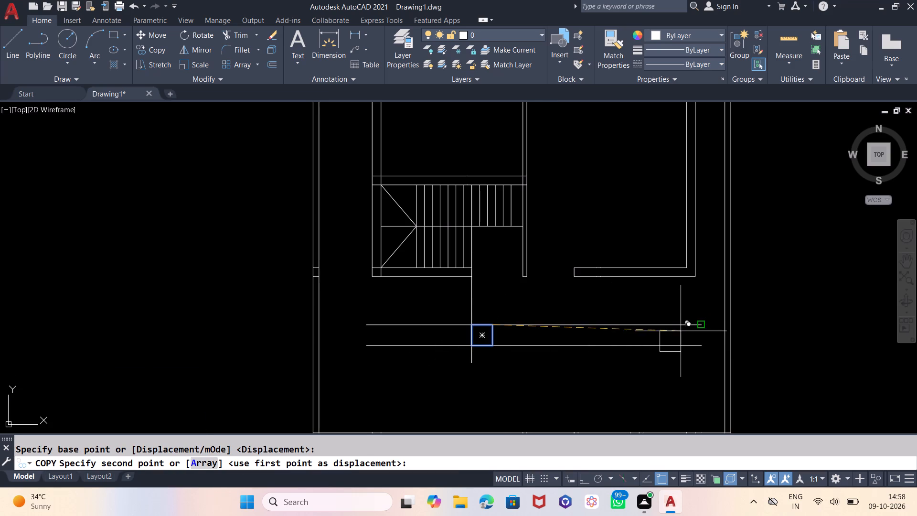
{"action": "left_click", "coordinate": [699, 326]}
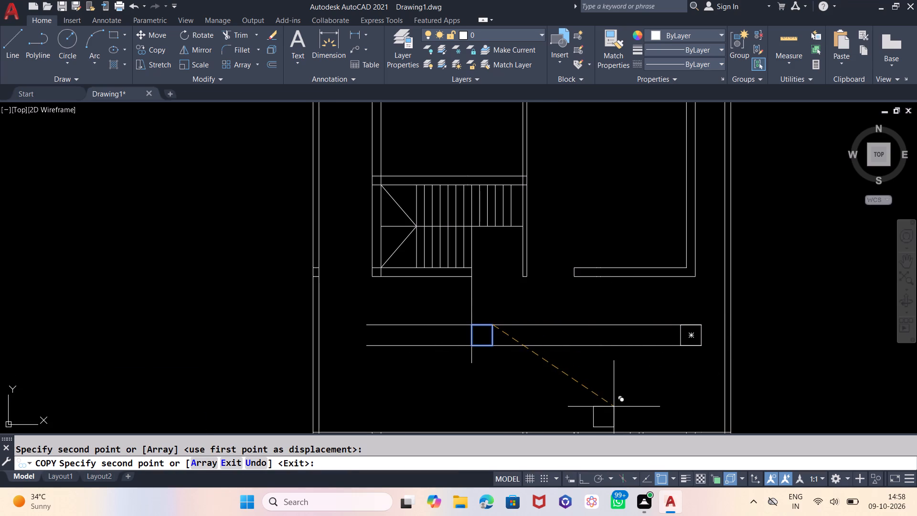
{"action": "key", "text": "Escape"}
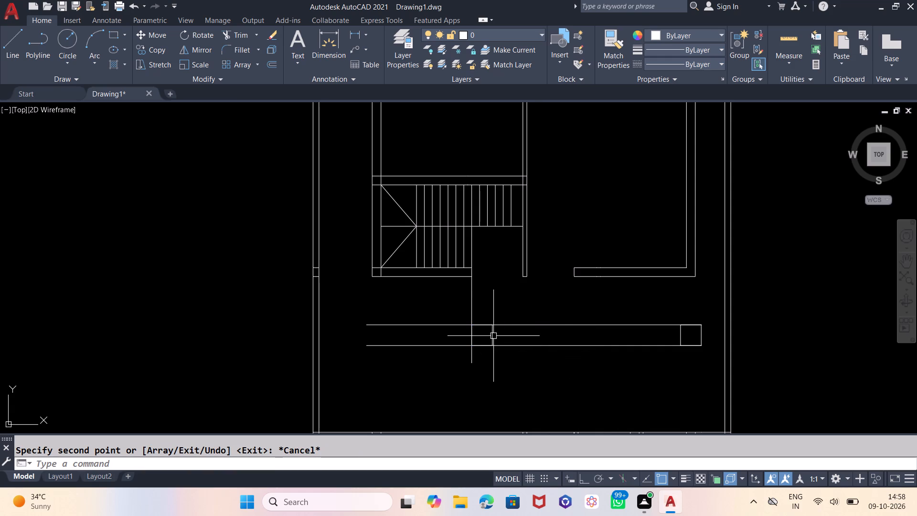
Offset both column squares 2" inward.
{"action": "scroll", "coordinate": [482, 363], "scroll_direction": "up", "scroll_amount": 2}
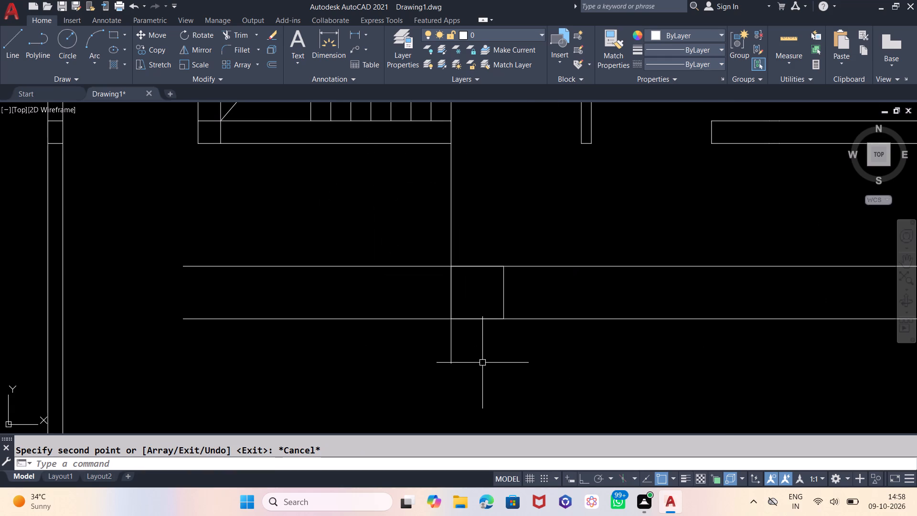
{"action": "key", "text": "o"}
{"action": "key", "text": "Return"}
{"action": "key", "text": "1"}
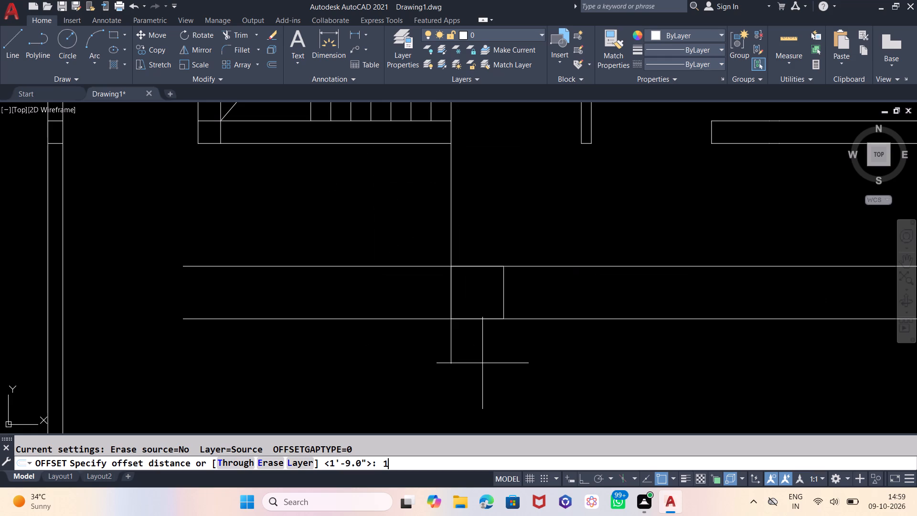
{"action": "key", "text": "BackSpace"}
{"action": "key", "text": "2"}
{"action": "key", "text": "Return"}
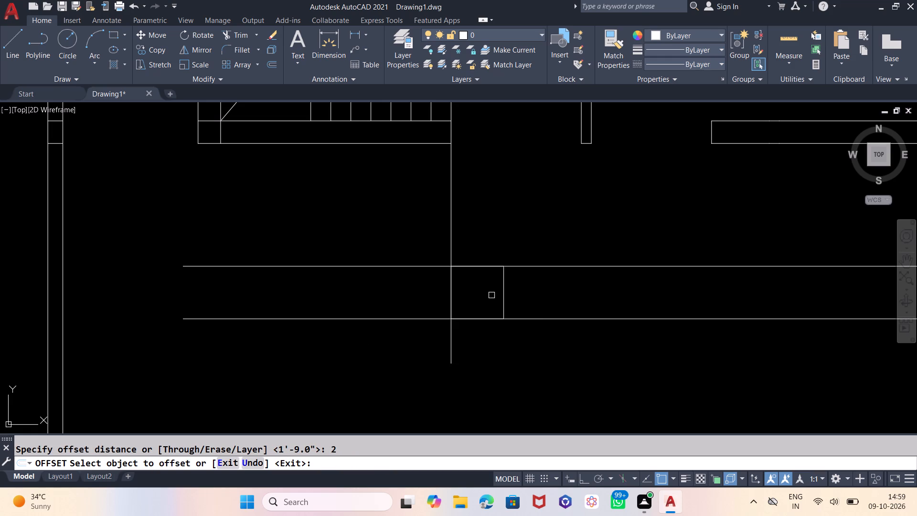
{"action": "left_click", "coordinate": [504, 291]}
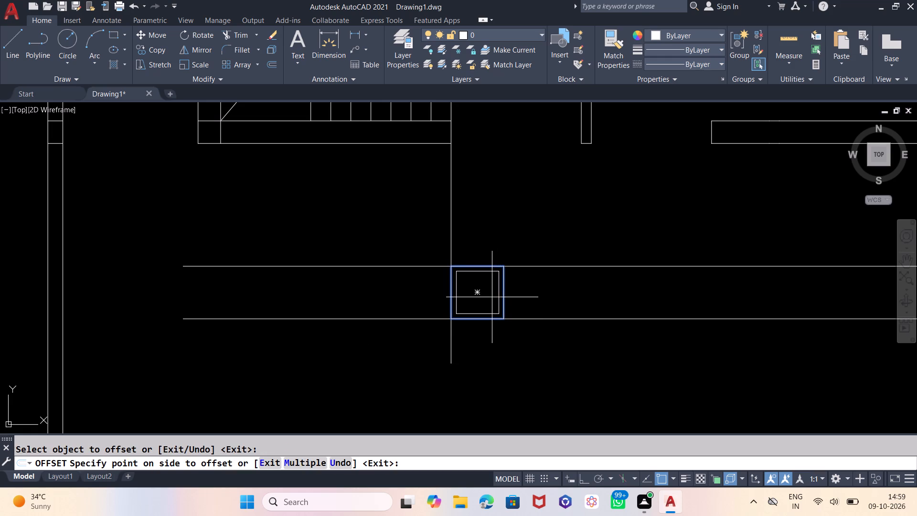
{"action": "left_click", "coordinate": [492, 297]}
{"action": "scroll", "coordinate": [326, 319], "scroll_direction": "down", "scroll_amount": 1}
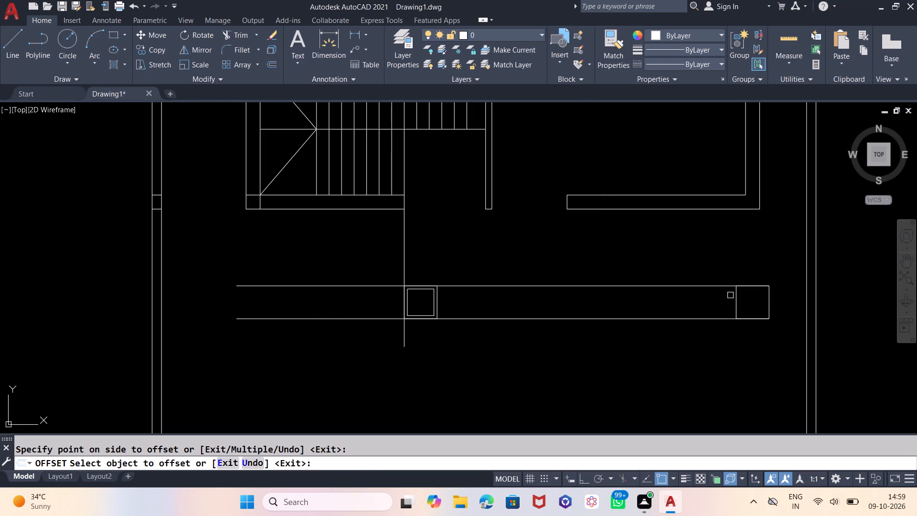
{"action": "left_click", "coordinate": [736, 311]}
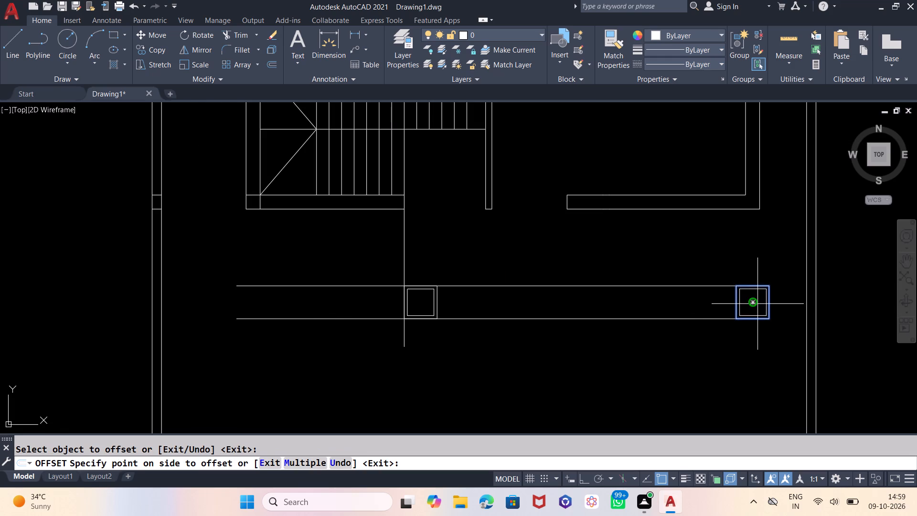
{"action": "left_click", "coordinate": [760, 302]}
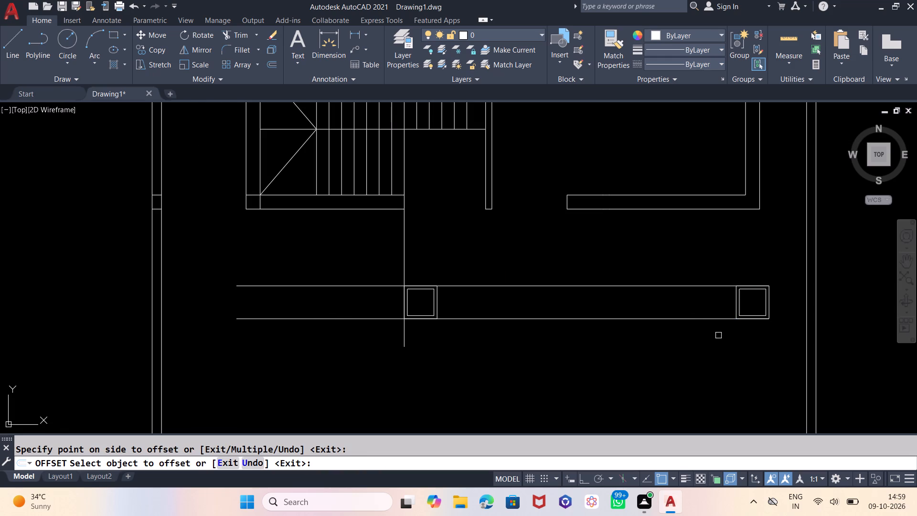
{"action": "key", "text": "Escape"}
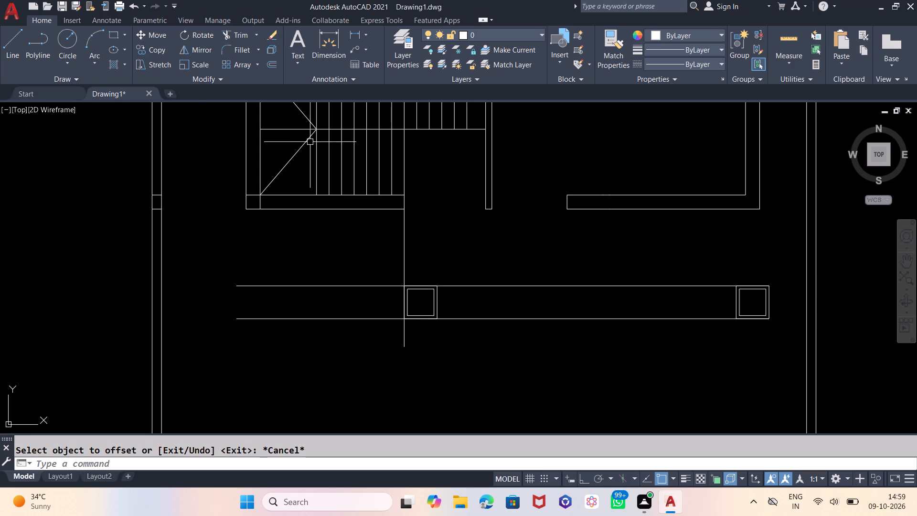
Draw diagonal lines joining the inner and outer squares at both upper corners of the column beside the vertical line.
{"action": "left_click", "coordinate": [20, 38]}
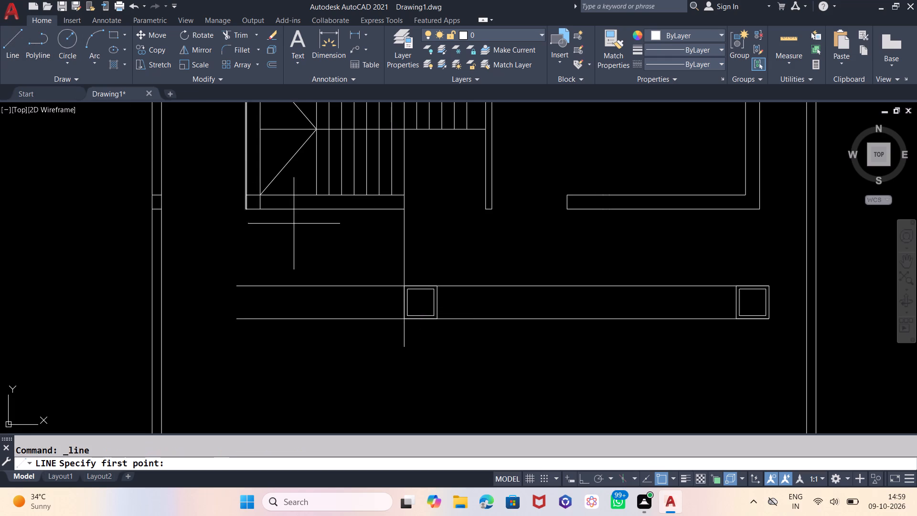
{"action": "key", "text": "F8"}
{"action": "scroll", "coordinate": [401, 301], "scroll_direction": "up", "scroll_amount": 3}
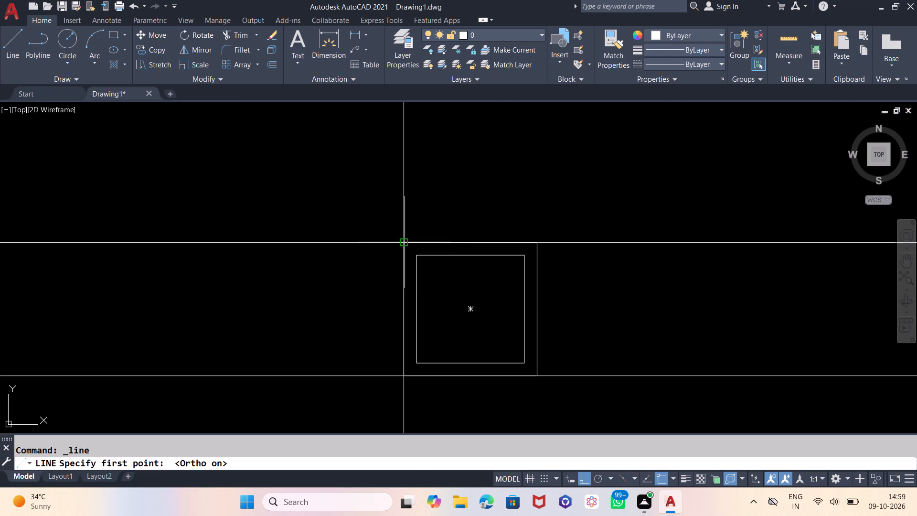
{"action": "left_click", "coordinate": [404, 242]}
{"action": "left_click", "coordinate": [418, 256]}
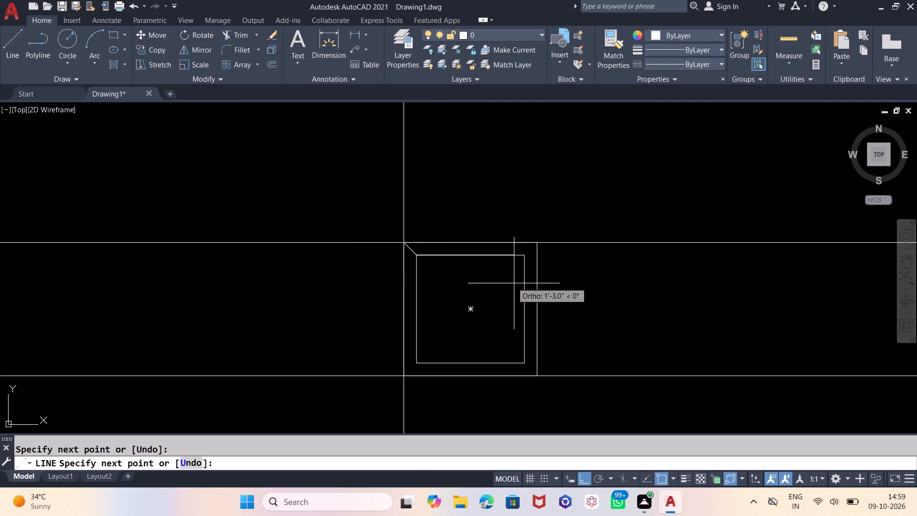
{"action": "key", "text": "Escape"}
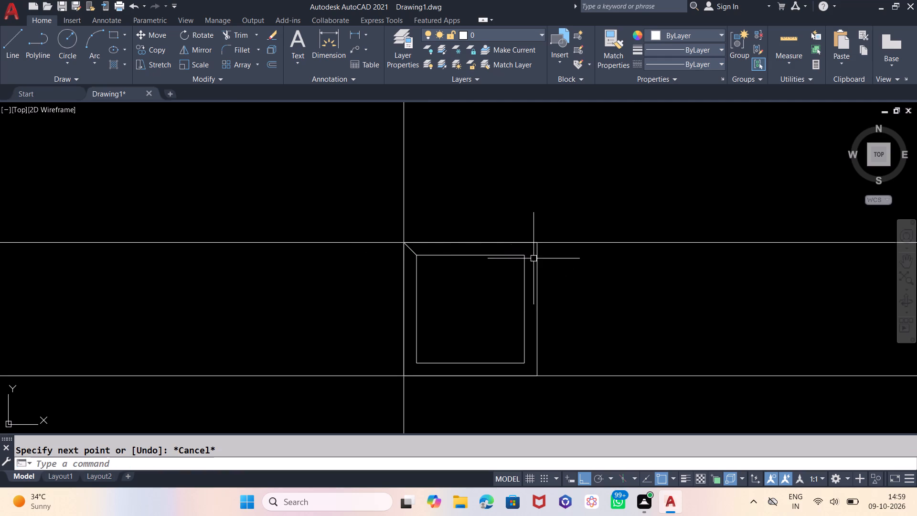
{"action": "key", "text": "space"}
{"action": "left_click", "coordinate": [523, 255]}
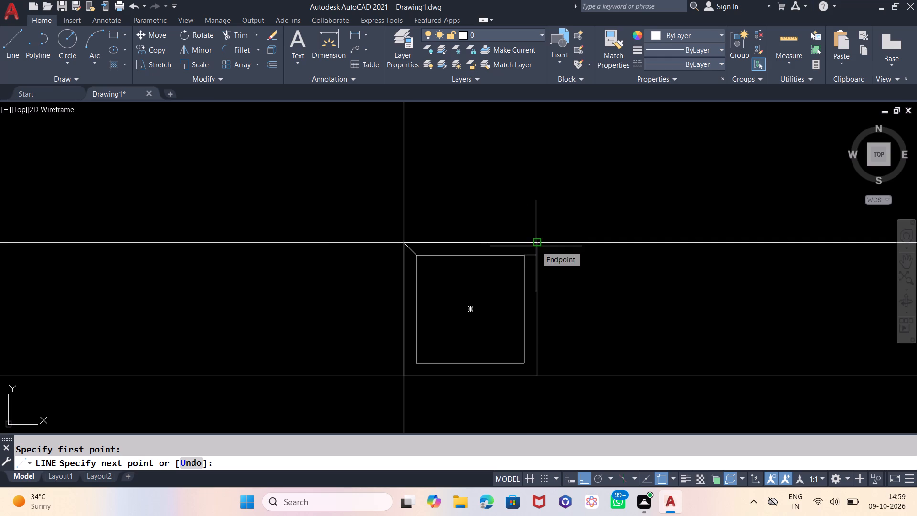
{"action": "scroll", "coordinate": [536, 246], "scroll_direction": "up", "scroll_amount": 3}
{"action": "left_click", "coordinate": [536, 246]}
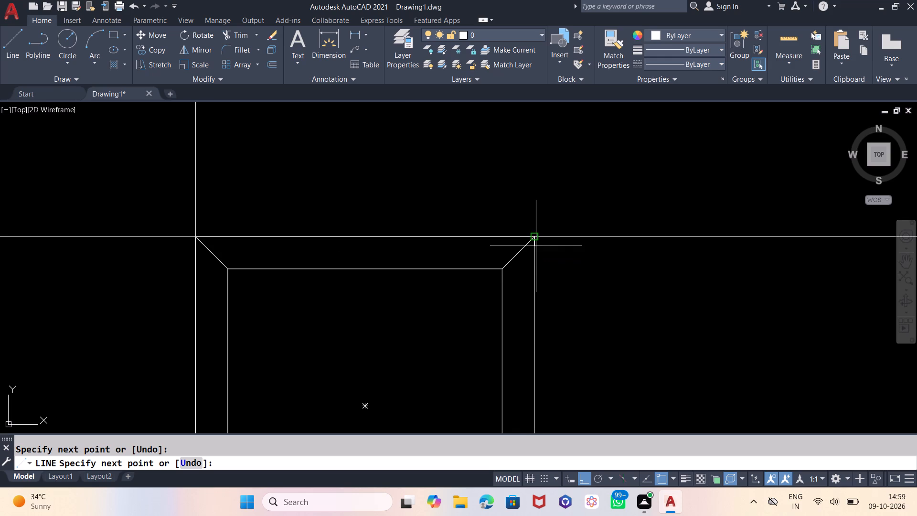
{"action": "key", "text": "Escape"}
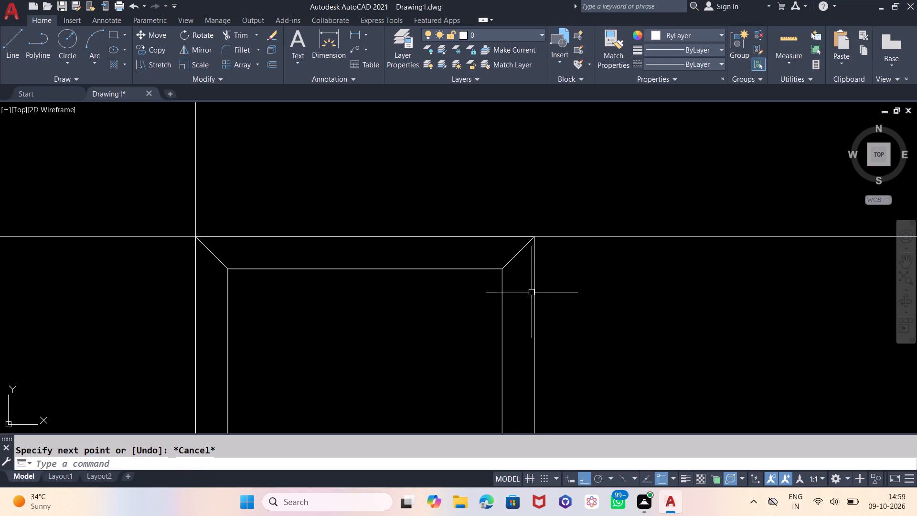
Draw diagonal lines joining the inner and outer squares at both lower corners of the same column.
{"action": "scroll", "coordinate": [544, 231], "scroll_direction": "down", "scroll_amount": 2}
{"action": "key", "text": "space"}
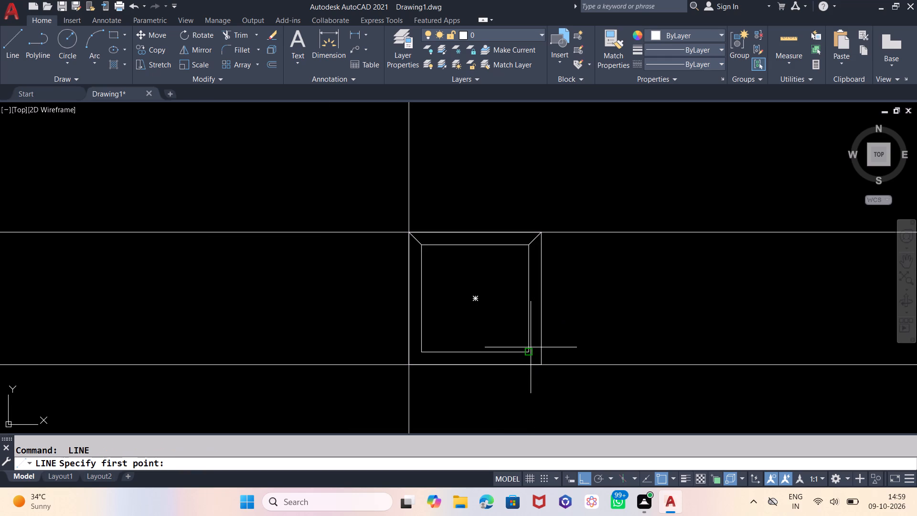
{"action": "left_click", "coordinate": [529, 350]}
{"action": "left_click", "coordinate": [542, 362]}
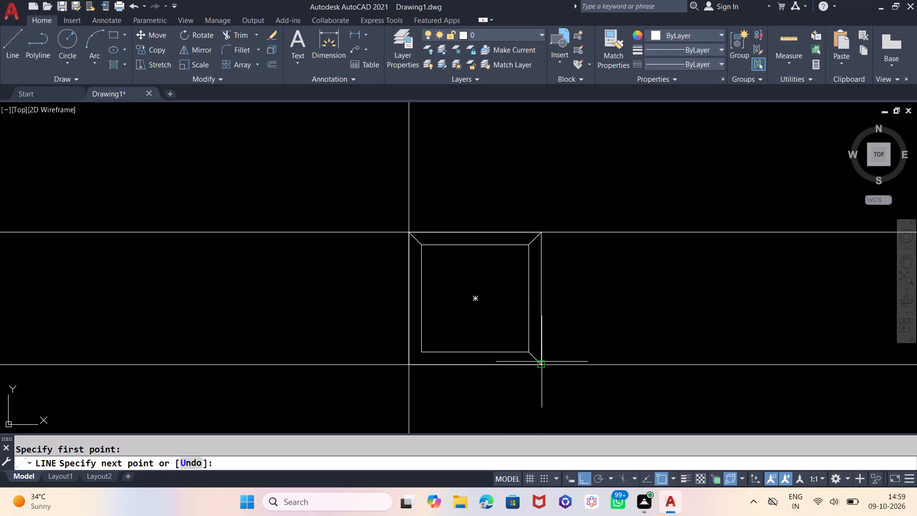
{"action": "key", "text": "Escape"}
{"action": "key", "text": "space"}
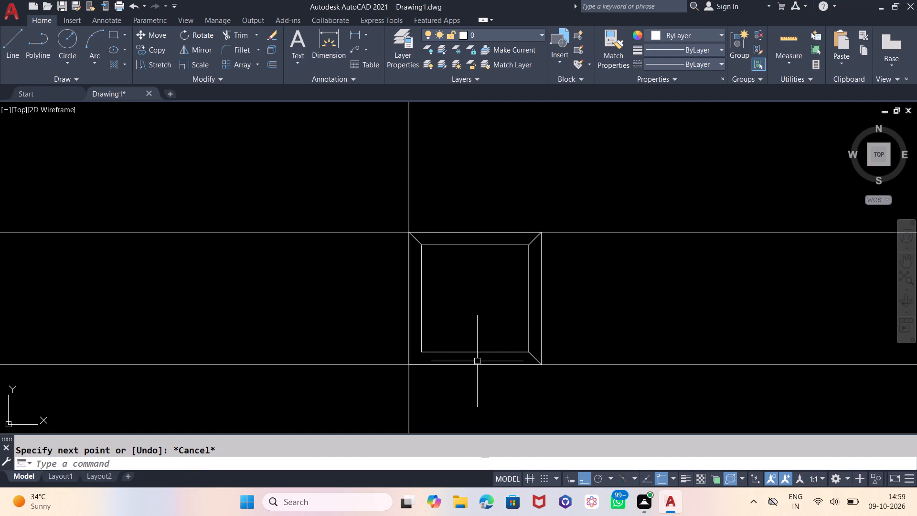
{"action": "left_click", "coordinate": [408, 363]}
{"action": "left_click", "coordinate": [422, 354]}
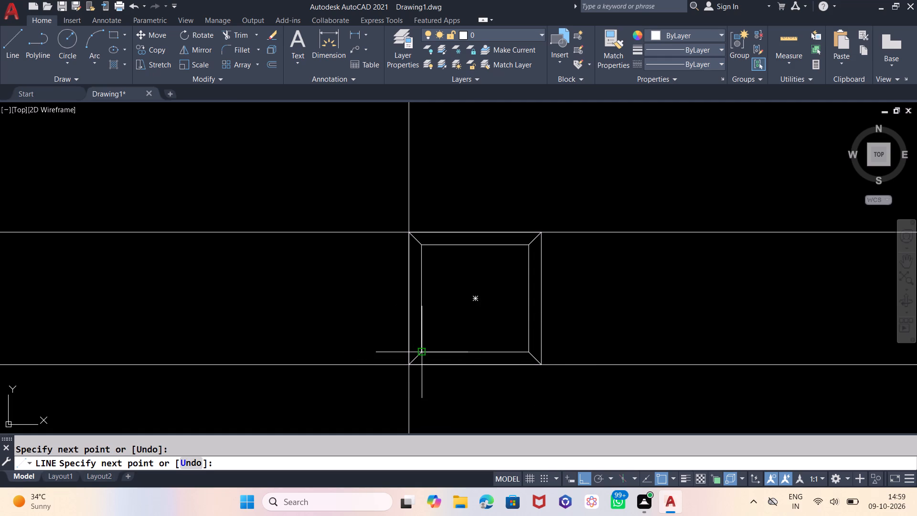
{"action": "key", "text": "Escape"}
Draw diagonal lines joining the inner and outer squares at both upper corners of the far-right column.
{"action": "scroll", "coordinate": [352, 355], "scroll_direction": "down", "scroll_amount": 2}
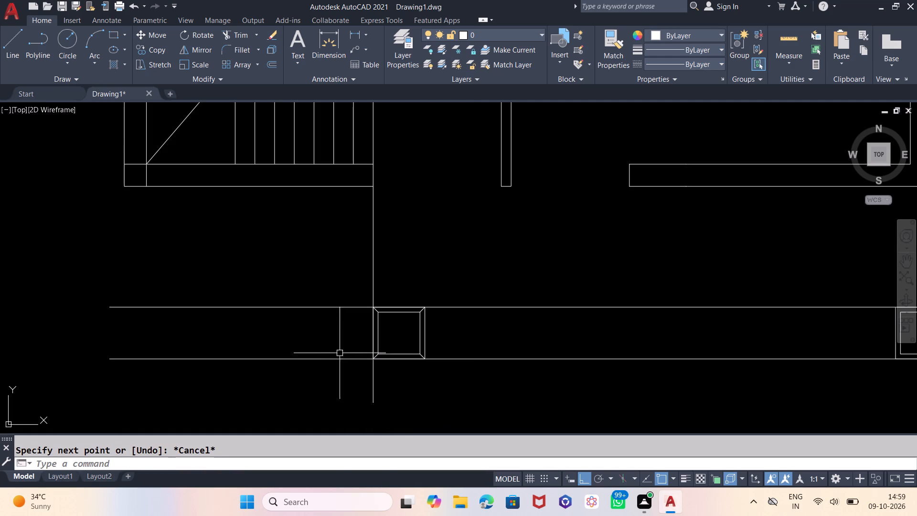
{"action": "scroll", "coordinate": [327, 349], "scroll_direction": "down", "scroll_amount": 1}
{"action": "key", "text": "space"}
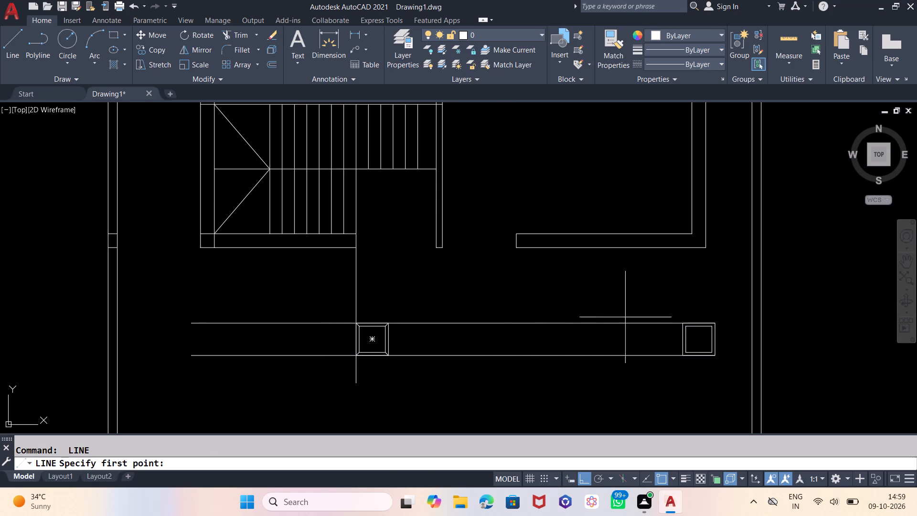
{"action": "scroll", "coordinate": [692, 320], "scroll_direction": "up", "scroll_amount": 3}
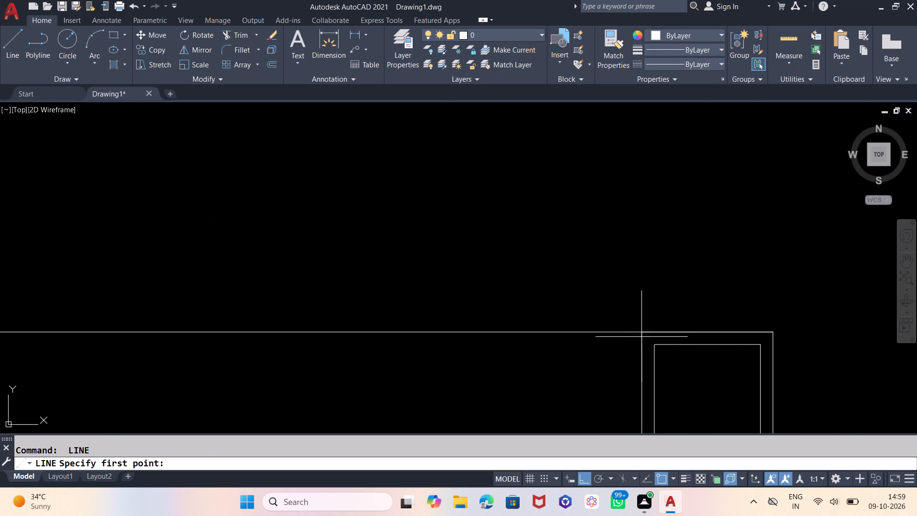
{"action": "left_click", "coordinate": [642, 333]}
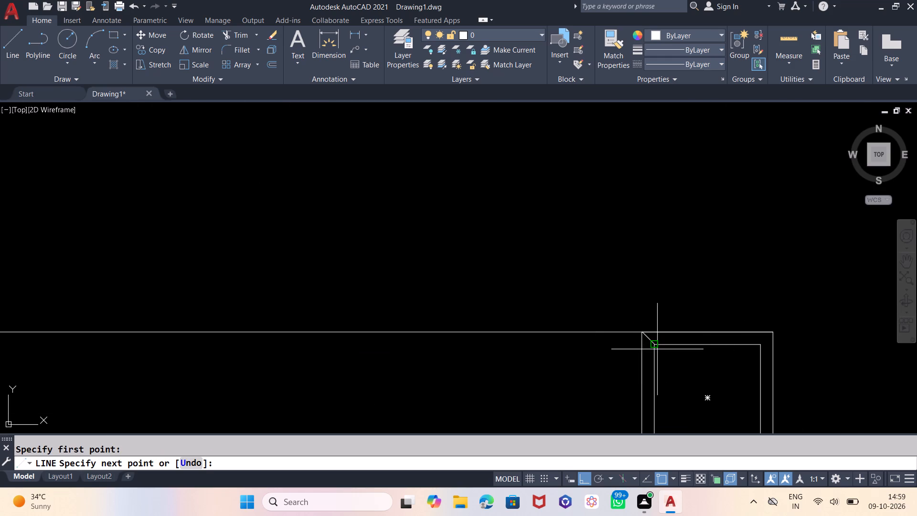
{"action": "left_click", "coordinate": [651, 344]}
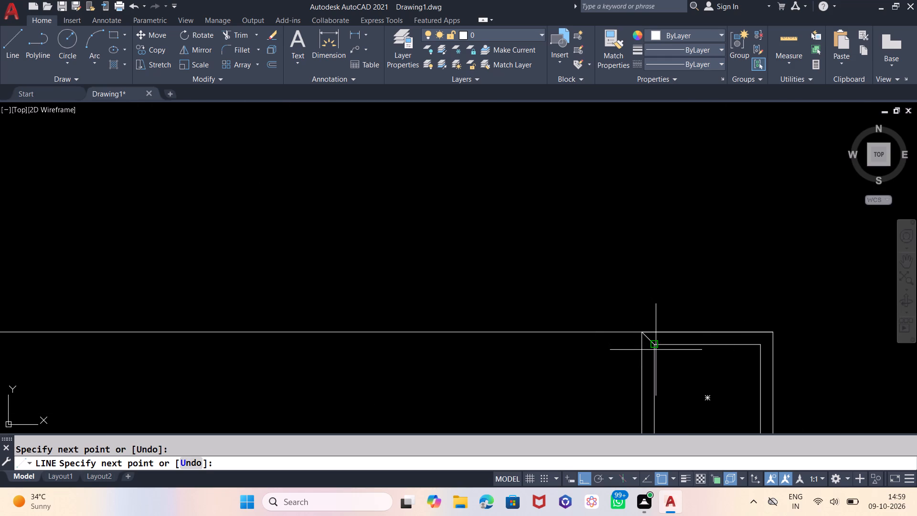
{"action": "key", "text": "Escape"}
{"action": "scroll", "coordinate": [613, 295], "scroll_direction": "down", "scroll_amount": 2}
{"action": "key", "text": "space"}
{"action": "scroll", "coordinate": [668, 313], "scroll_direction": "up", "scroll_amount": 3}
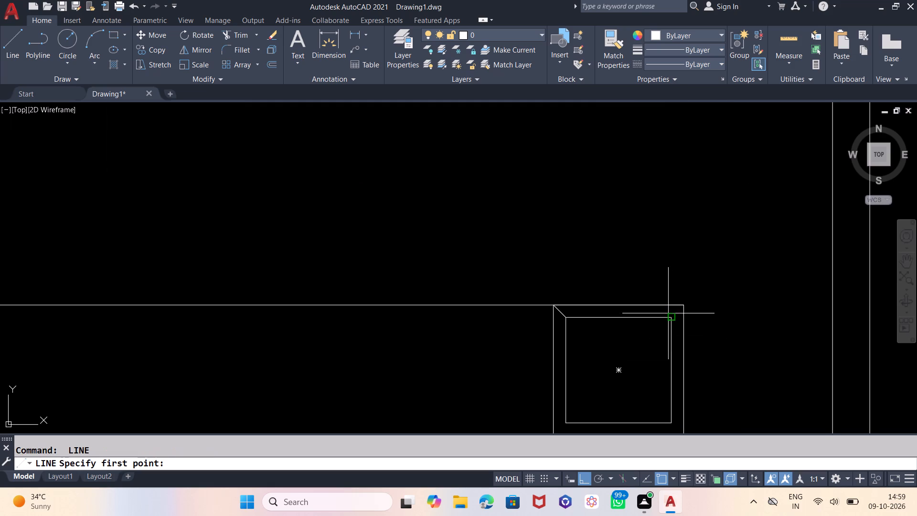
{"action": "left_click", "coordinate": [670, 319]}
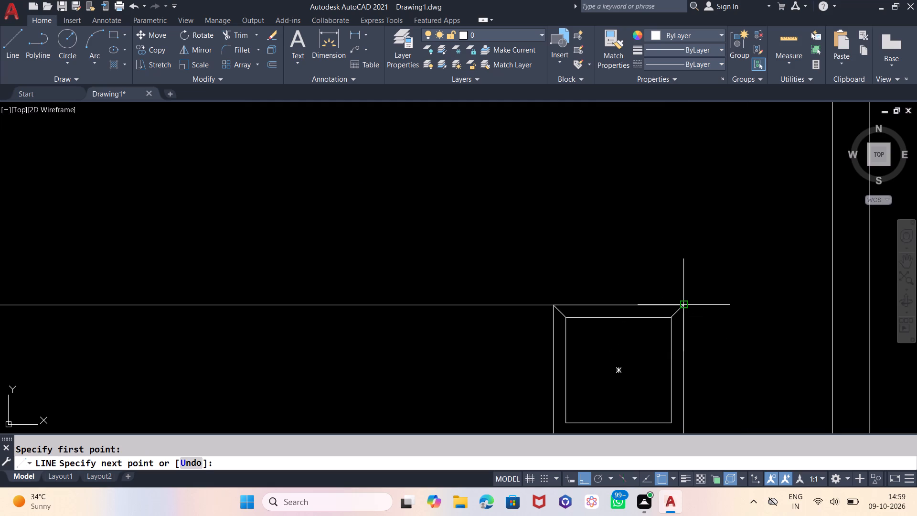
{"action": "left_click", "coordinate": [681, 306]}
{"action": "key", "text": "Escape"}
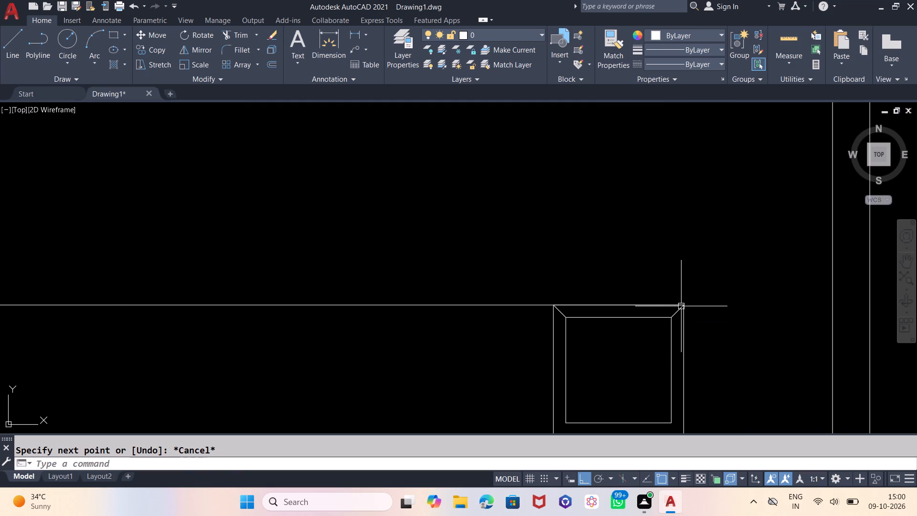
Draw diagonal lines joining the inner and outer squares at both lower corners of the far-right column.
{"action": "scroll", "coordinate": [675, 293], "scroll_direction": "down", "scroll_amount": 2}
{"action": "key", "text": "space"}
{"action": "scroll", "coordinate": [685, 360], "scroll_direction": "up", "scroll_amount": 3}
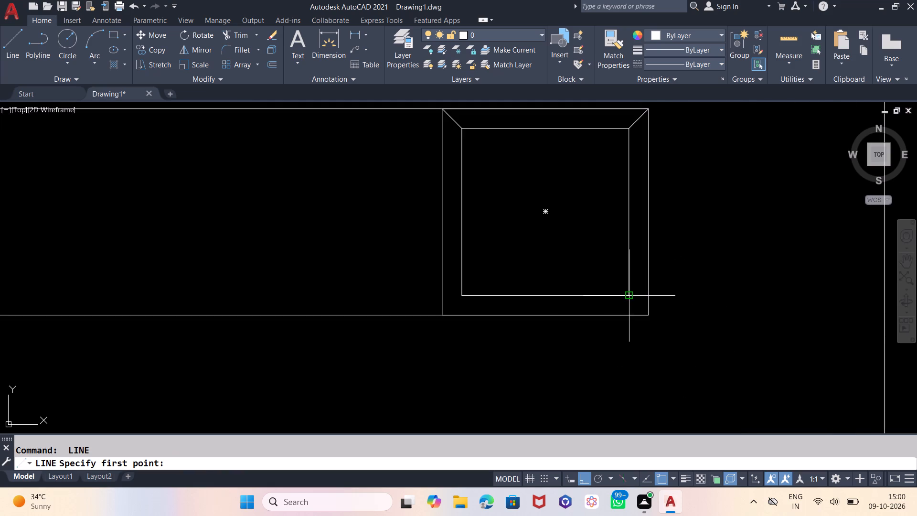
{"action": "left_click", "coordinate": [632, 293]}
{"action": "left_click", "coordinate": [649, 313]}
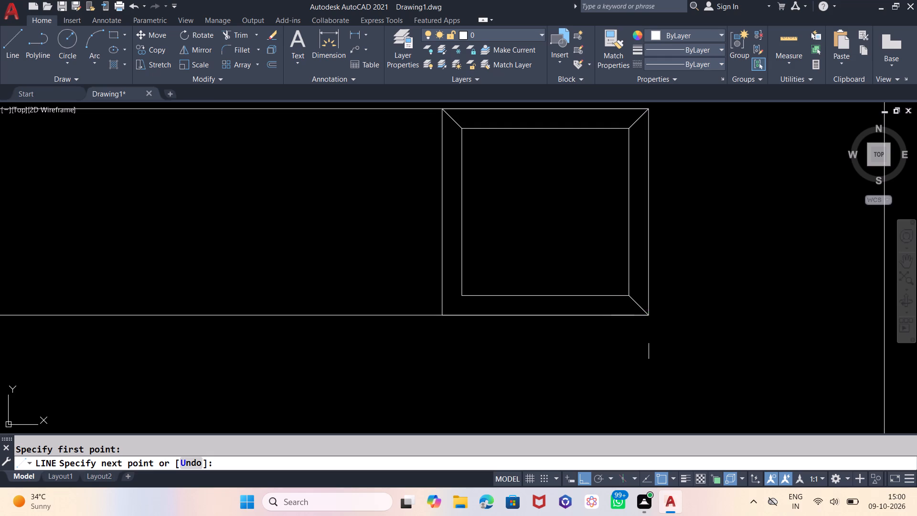
{"action": "key", "text": "Escape"}
{"action": "key", "text": "v"}
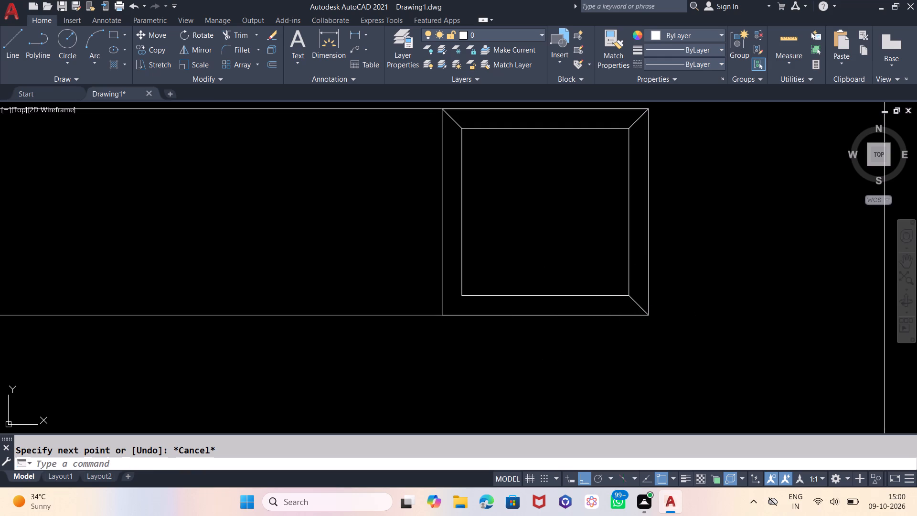
{"action": "key", "text": "v"}
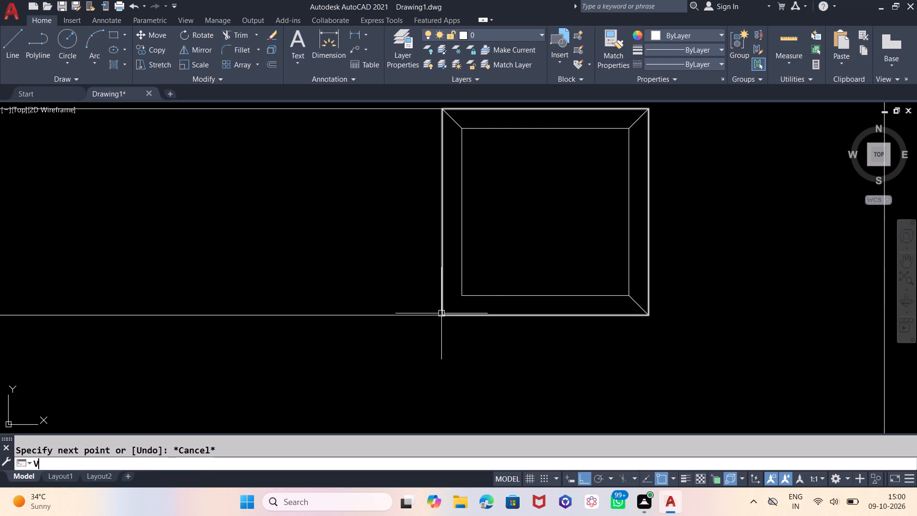
{"action": "key", "text": "space"}
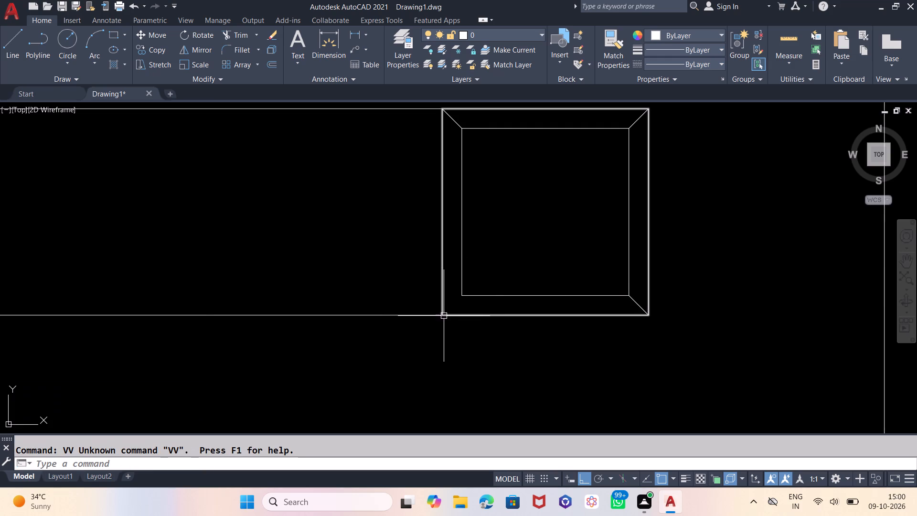
{"action": "key", "text": "space"}
{"action": "left_click", "coordinate": [444, 316]}
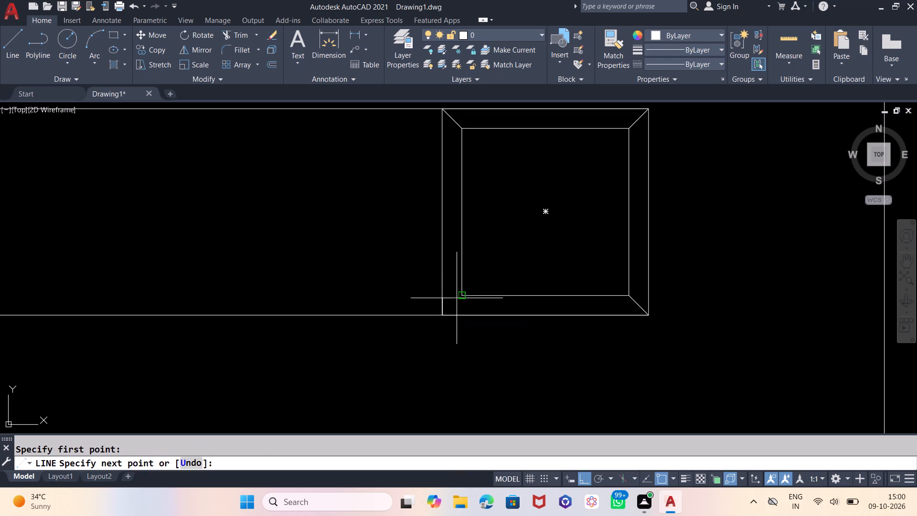
{"action": "left_click", "coordinate": [459, 295]}
{"action": "key", "text": "Escape"}
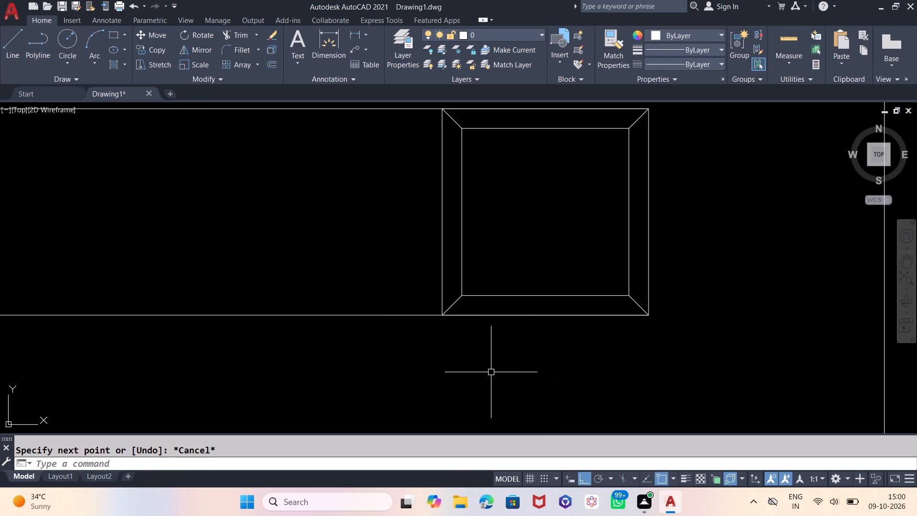
Turn ortho off and draw a centre line between the midpoints of the two columns' facing sides.
{"action": "scroll", "coordinate": [578, 358], "scroll_direction": "down", "scroll_amount": 2}
{"action": "scroll", "coordinate": [650, 322], "scroll_direction": "down", "scroll_amount": 2}
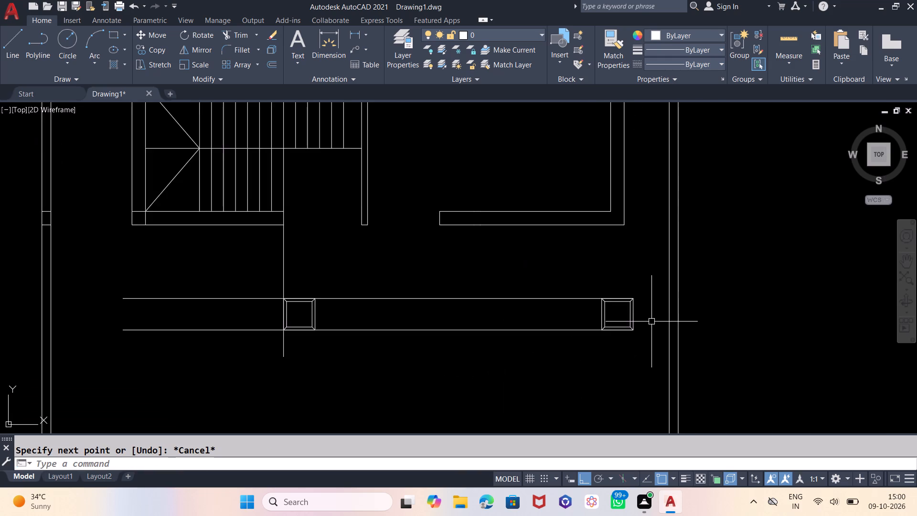
{"action": "scroll", "coordinate": [651, 322], "scroll_direction": "down", "scroll_amount": 2}
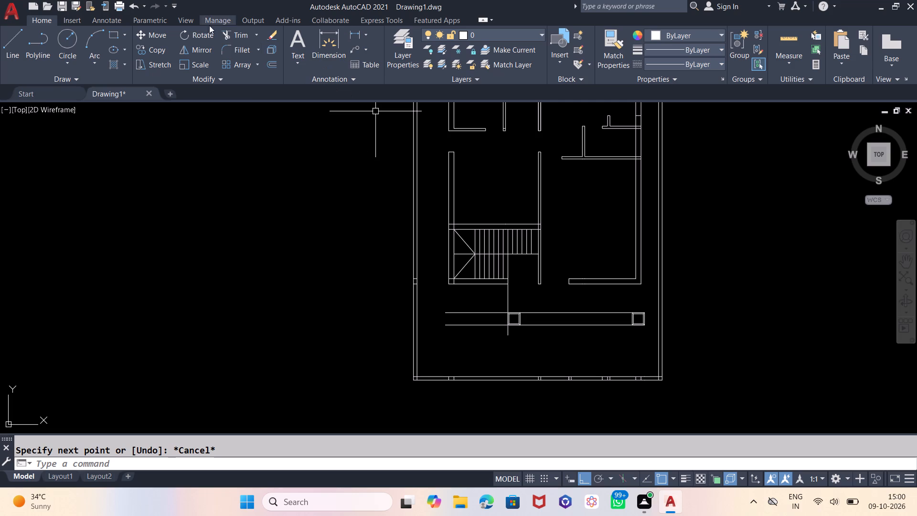
{"action": "left_click", "coordinate": [15, 42]}
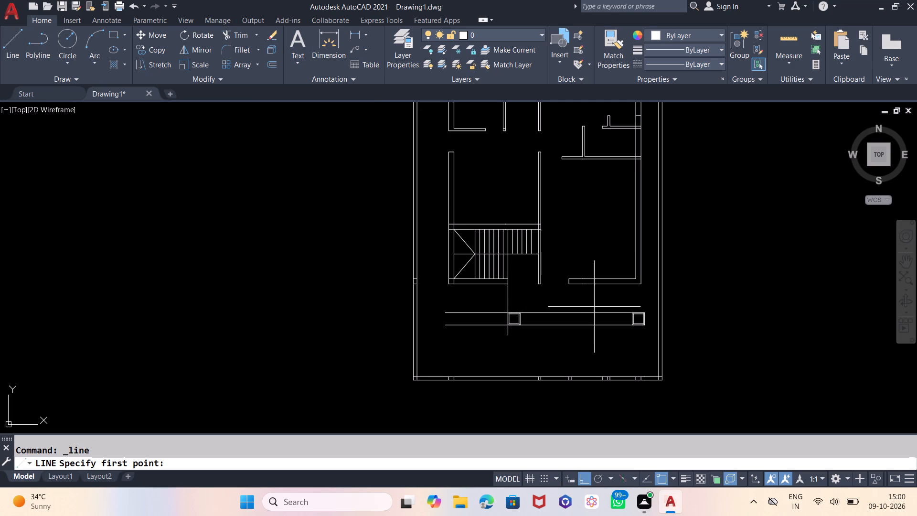
{"action": "scroll", "coordinate": [545, 333], "scroll_direction": "up", "scroll_amount": 2}
{"action": "key", "text": "F8"}
{"action": "scroll", "coordinate": [514, 298], "scroll_direction": "up", "scroll_amount": 3}
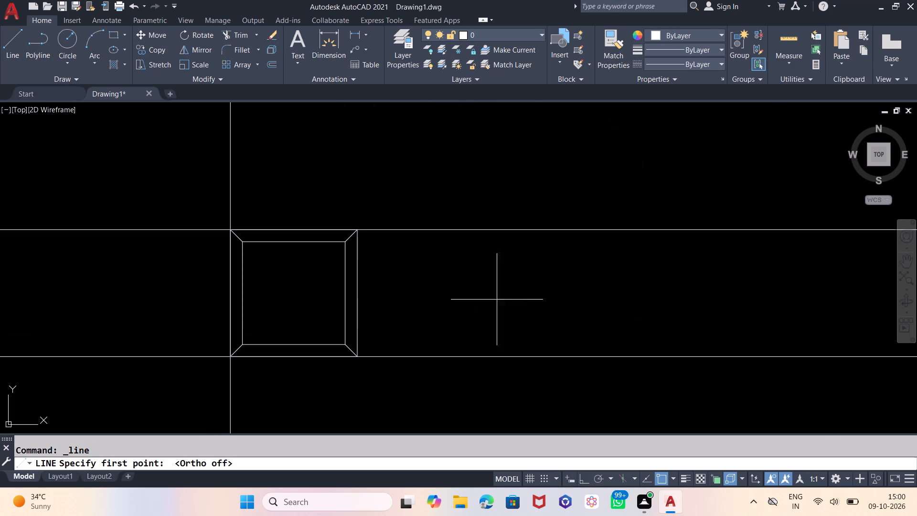
{"action": "scroll", "coordinate": [378, 291], "scroll_direction": "down", "scroll_amount": 1}
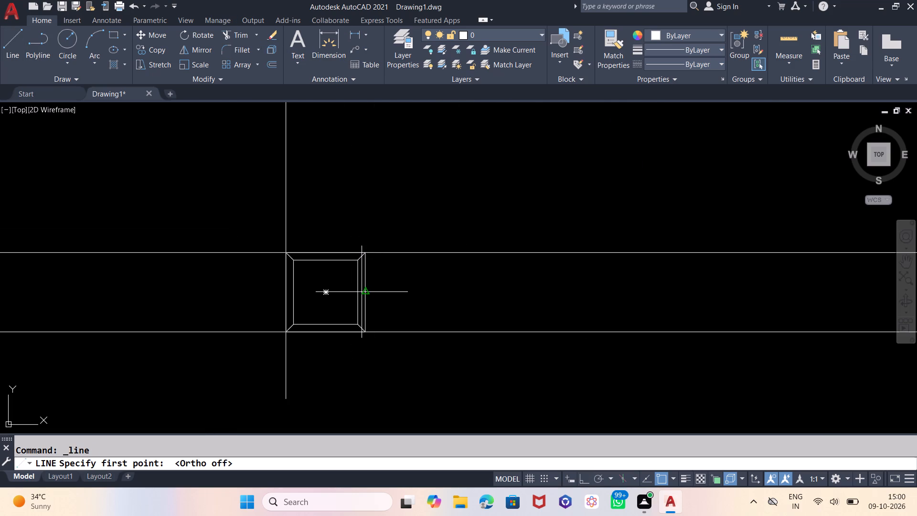
{"action": "left_click", "coordinate": [363, 292]}
{"action": "scroll", "coordinate": [363, 292], "scroll_direction": "down", "scroll_amount": 3}
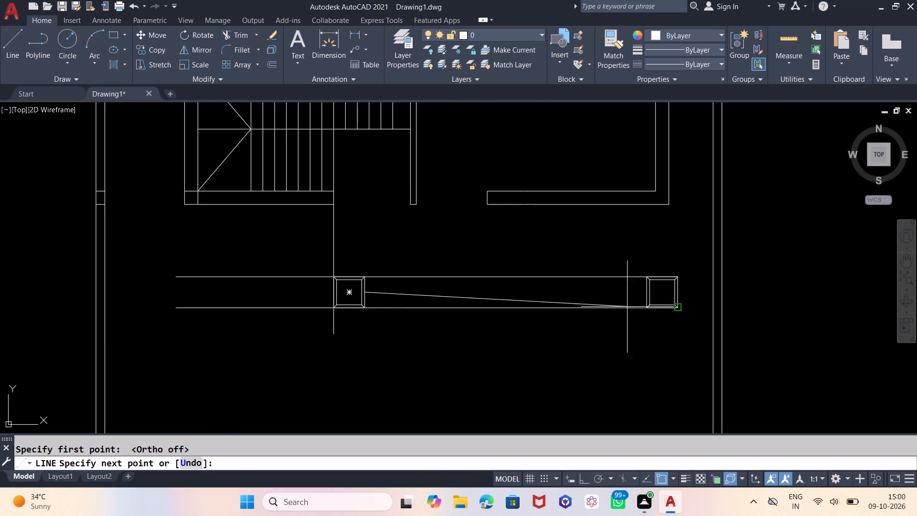
{"action": "scroll", "coordinate": [645, 287], "scroll_direction": "up", "scroll_amount": 3}
{"action": "left_click", "coordinate": [644, 301]}
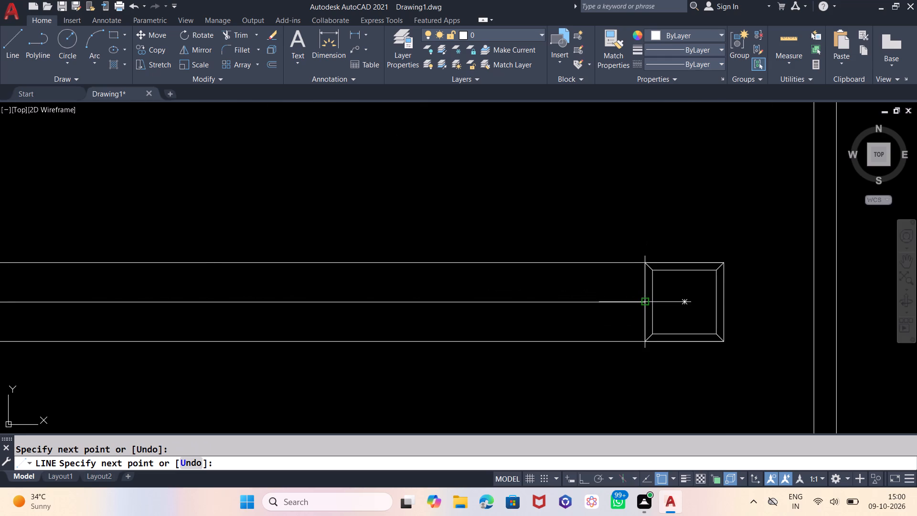
{"action": "scroll", "coordinate": [690, 273], "scroll_direction": "down", "scroll_amount": 2}
{"action": "key", "text": "Escape"}
Trim off the two horizontal line extensions that run left past the column beside the vertical line.
{"action": "scroll", "coordinate": [655, 326], "scroll_direction": "down", "scroll_amount": 2}
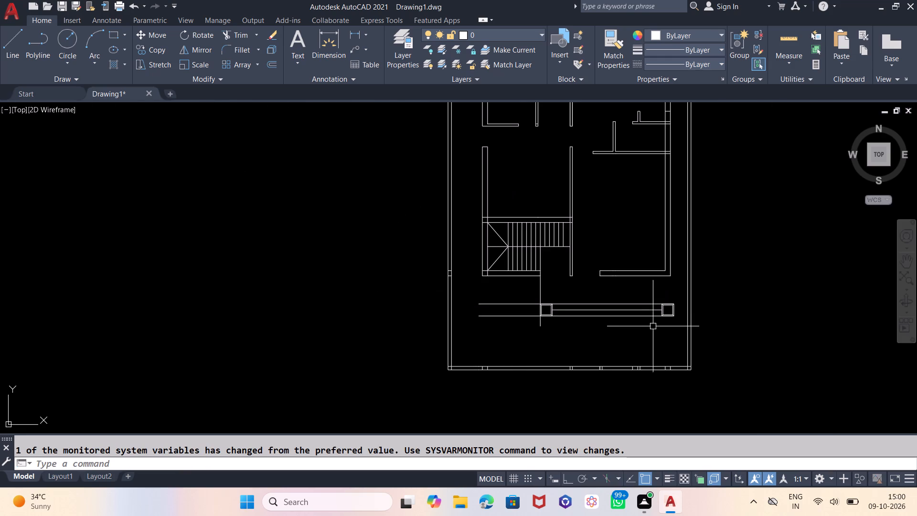
{"action": "scroll", "coordinate": [442, 358], "scroll_direction": "down", "scroll_amount": 1}
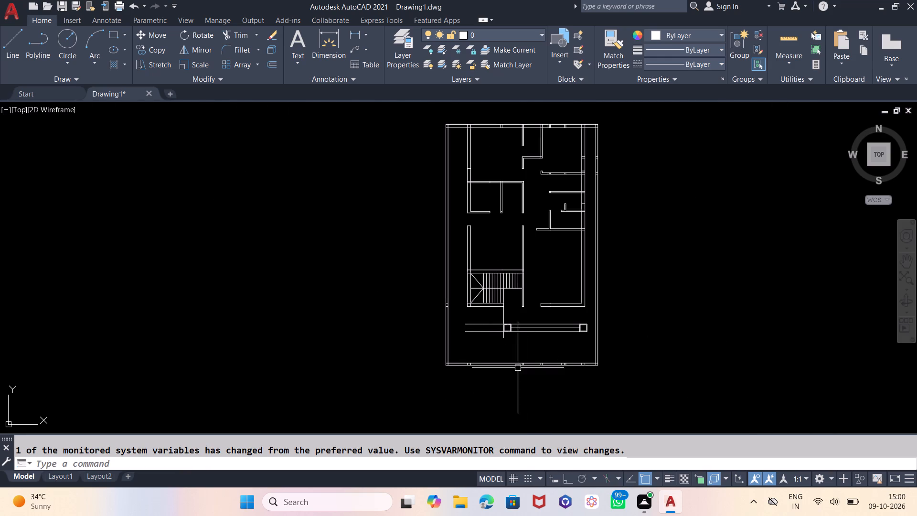
{"action": "type", "text": "TR"}
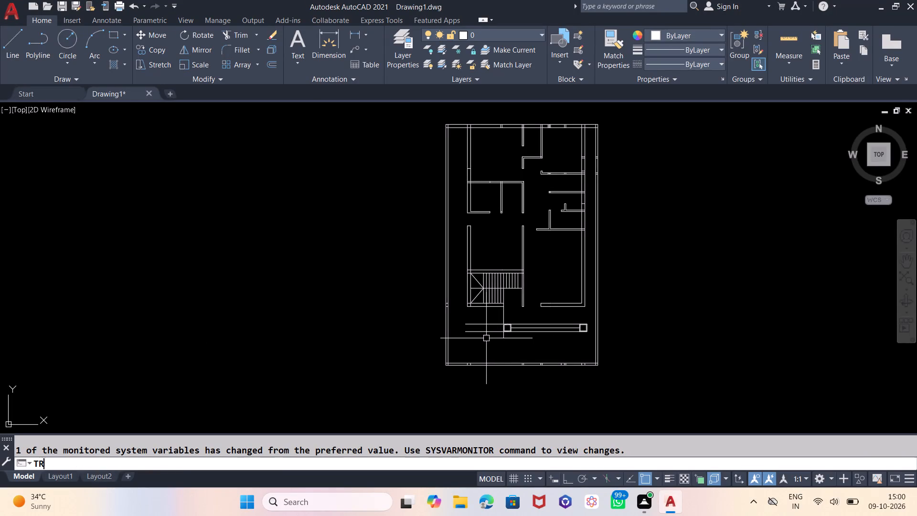
{"action": "key", "text": "Return"}
{"action": "key", "text": "Return"}
{"action": "left_click", "coordinate": [485, 338]}
{"action": "left_click", "coordinate": [491, 306]}
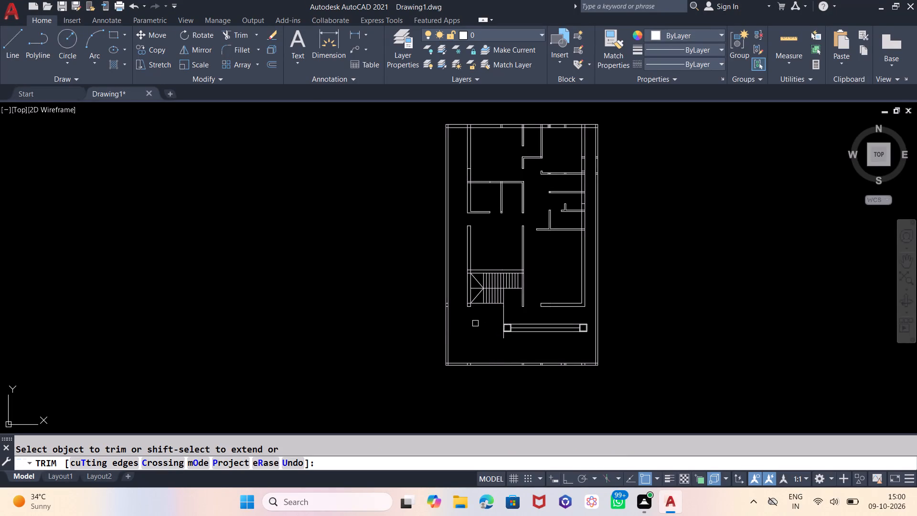
{"action": "key", "text": "ctrl+z"}
{"action": "left_click", "coordinate": [479, 320]}
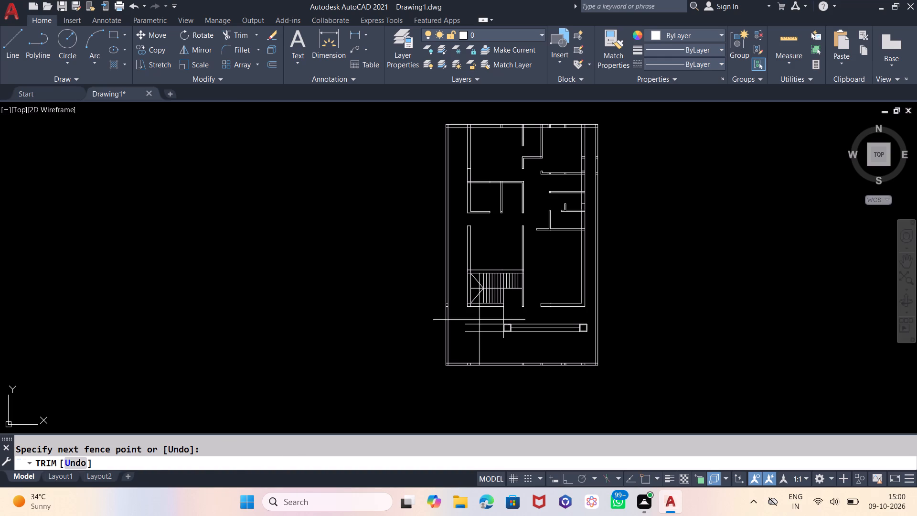
{"action": "left_click", "coordinate": [479, 340]}
{"action": "key", "text": "Escape"}
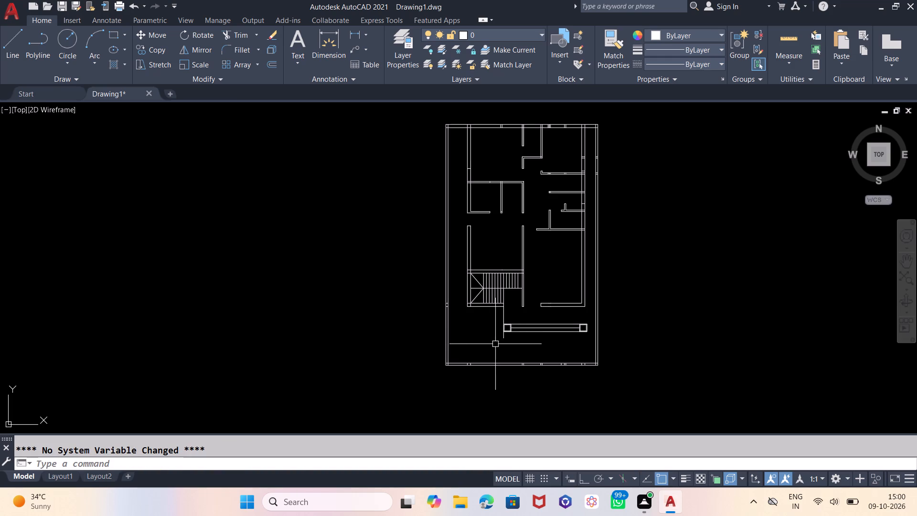
Trim the end of the vertical line that extends below the left column.
{"action": "scroll", "coordinate": [500, 343], "scroll_direction": "up", "scroll_amount": 3}
{"action": "type", "text": "TR"}
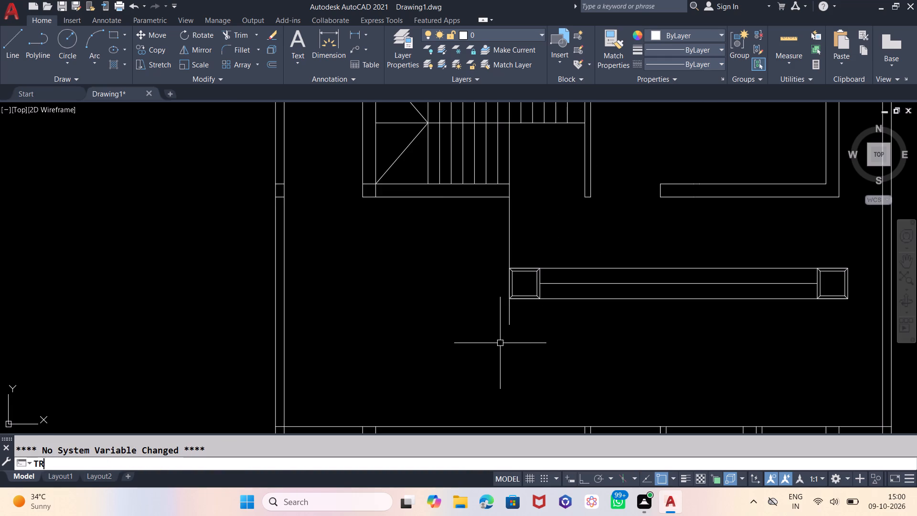
{"action": "key", "text": "Return"}
{"action": "left_click", "coordinate": [506, 320]}
{"action": "left_click", "coordinate": [512, 320]}
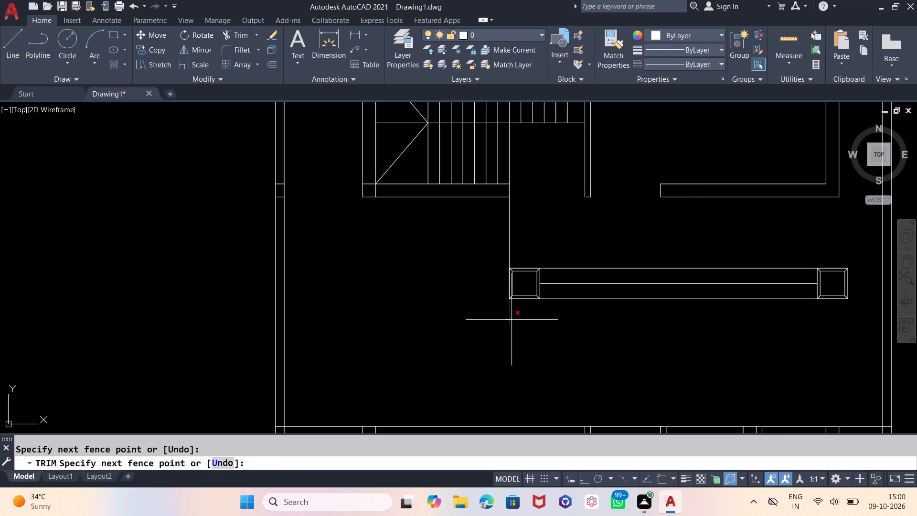
{"action": "key", "text": "Escape"}
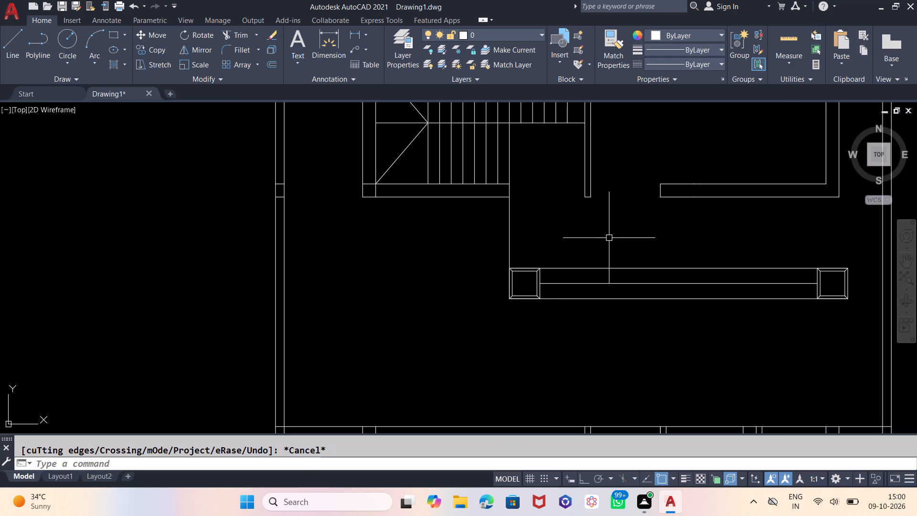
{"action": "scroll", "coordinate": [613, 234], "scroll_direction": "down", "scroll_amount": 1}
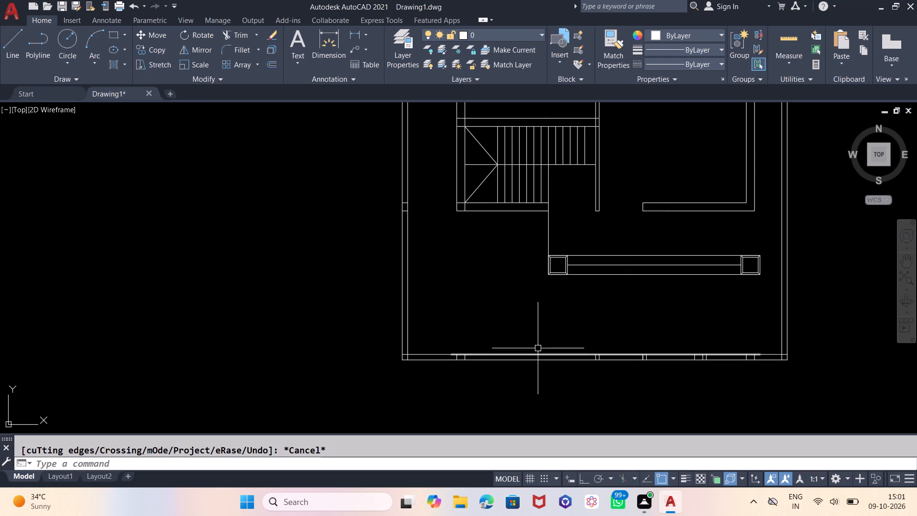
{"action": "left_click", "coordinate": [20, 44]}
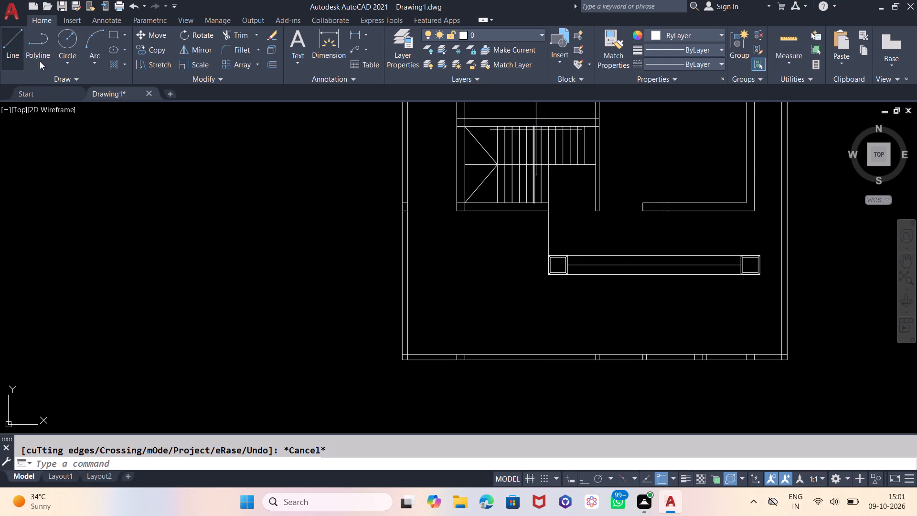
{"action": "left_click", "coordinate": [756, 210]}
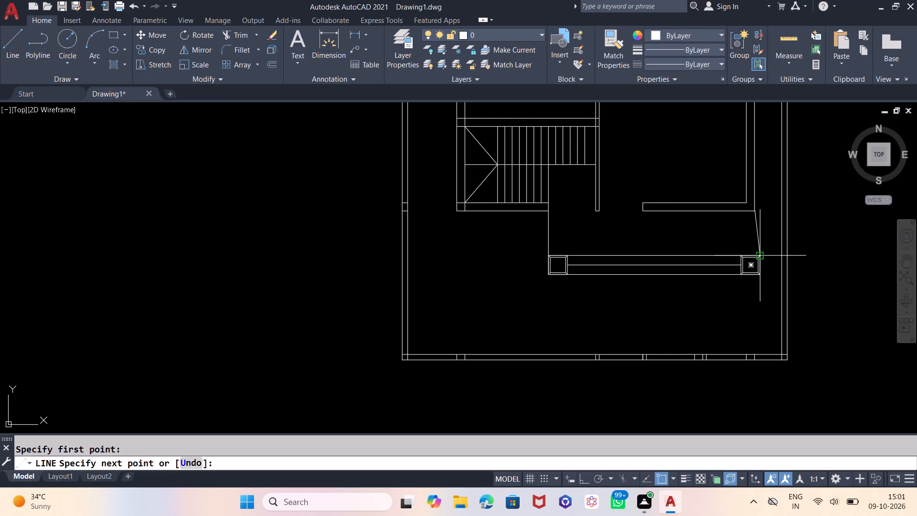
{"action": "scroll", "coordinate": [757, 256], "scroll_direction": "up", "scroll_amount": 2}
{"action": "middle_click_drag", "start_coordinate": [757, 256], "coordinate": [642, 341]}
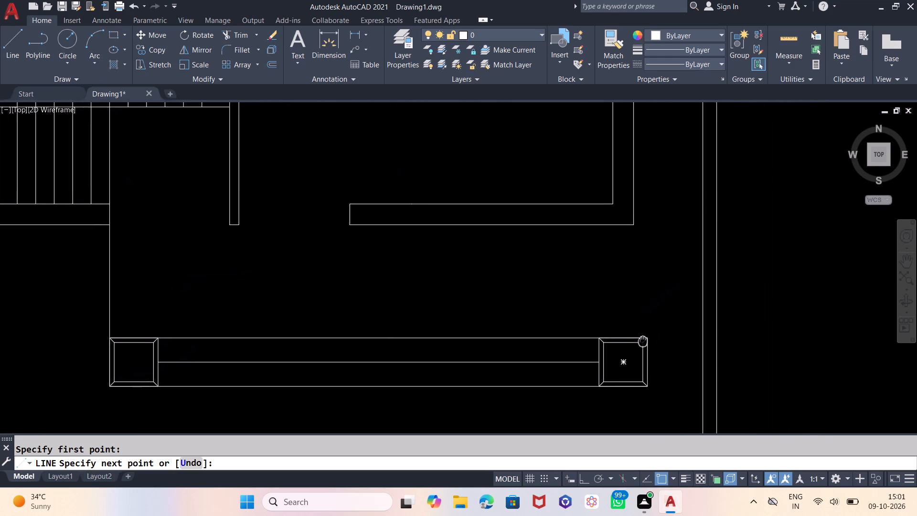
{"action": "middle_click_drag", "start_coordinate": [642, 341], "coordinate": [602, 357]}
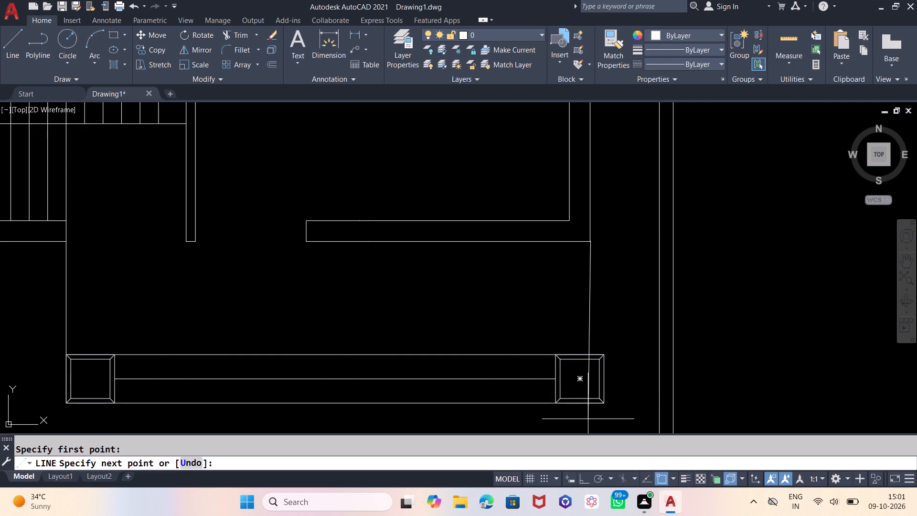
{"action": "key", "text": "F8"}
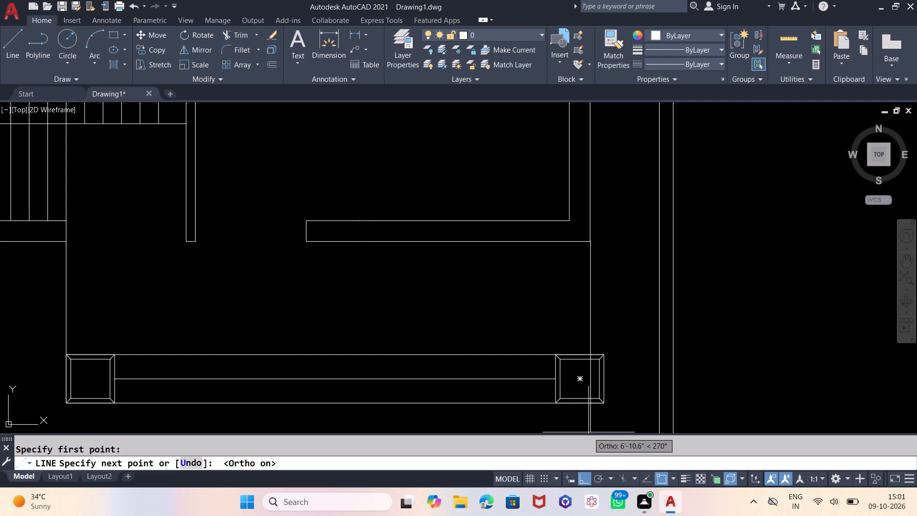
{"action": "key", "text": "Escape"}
Erase the short vertical cross lines inside the bottom boundary wall, leaving only the pair nearest its right corner.
{"action": "scroll", "coordinate": [778, 290], "scroll_direction": "down", "scroll_amount": 3}
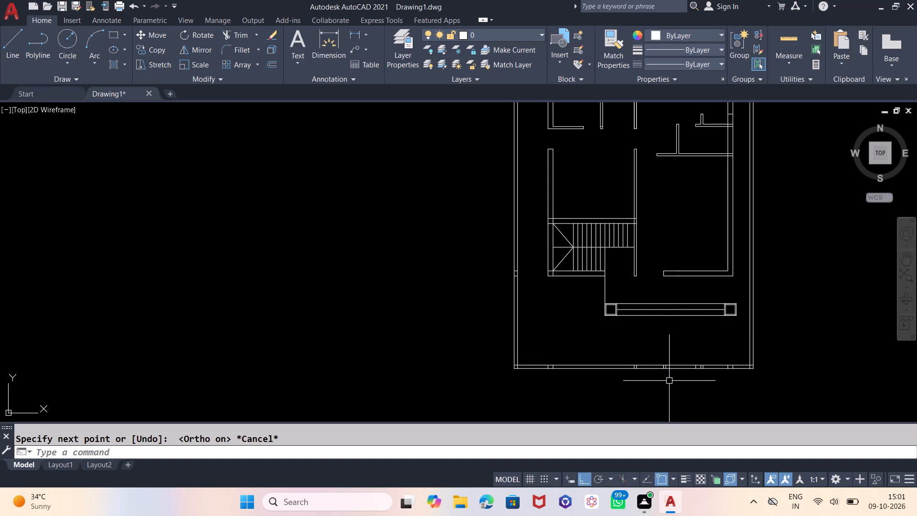
{"action": "scroll", "coordinate": [669, 381], "scroll_direction": "down", "scroll_amount": 1}
{"action": "middle_click_drag", "start_coordinate": [693, 392], "coordinate": [609, 408]}
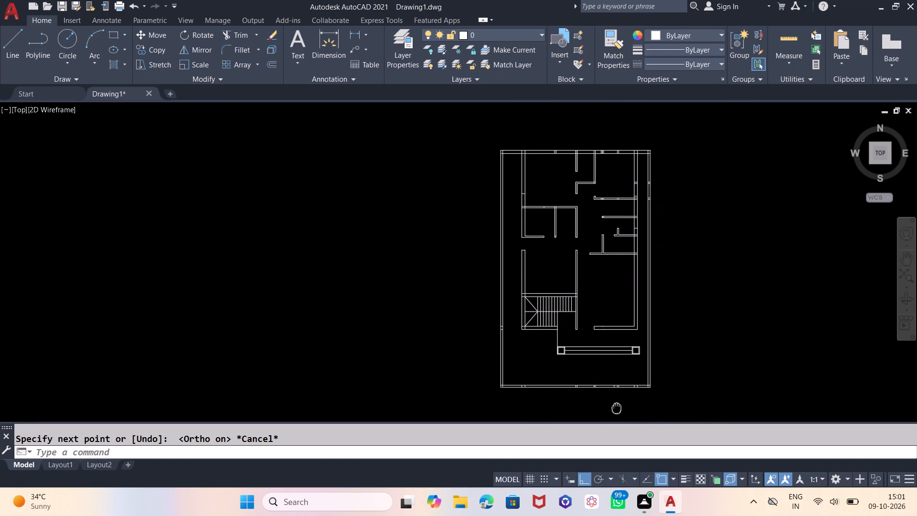
{"action": "middle_click_drag", "start_coordinate": [609, 408], "coordinate": [605, 404]}
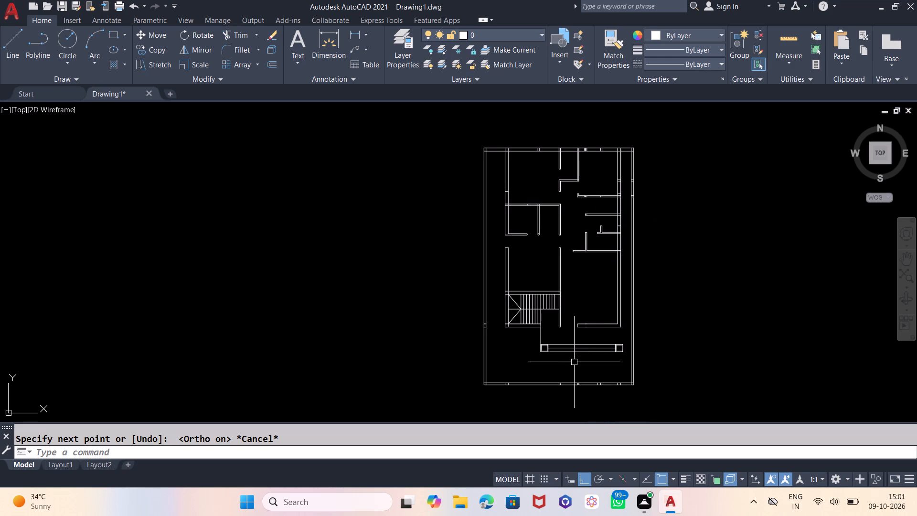
{"action": "scroll", "coordinate": [492, 389], "scroll_direction": "up", "scroll_amount": 3}
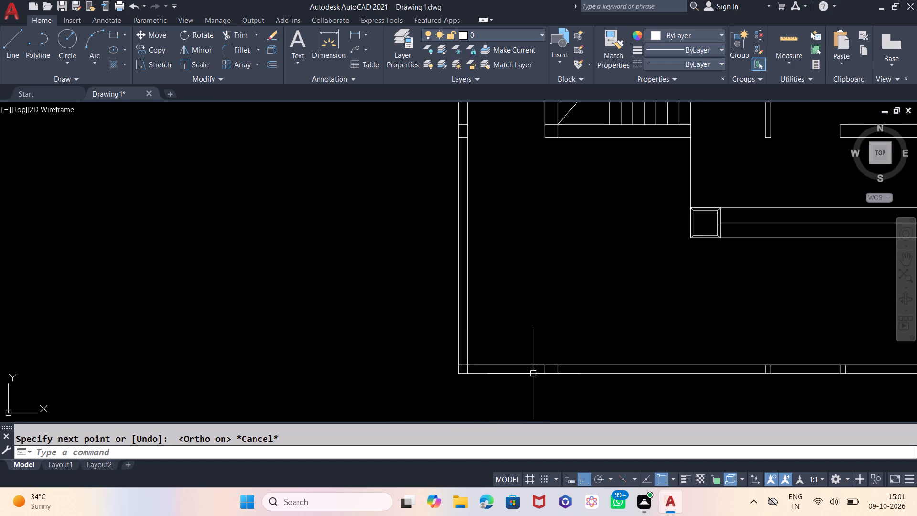
{"action": "scroll", "coordinate": [539, 375], "scroll_direction": "up", "scroll_amount": 2}
{"action": "left_click", "coordinate": [560, 358]}
{"action": "left_click", "coordinate": [546, 361]}
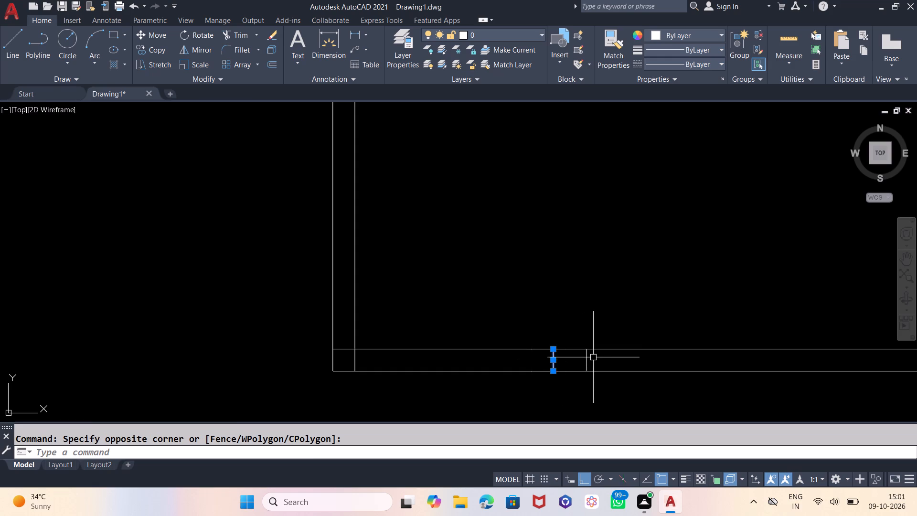
{"action": "left_click", "coordinate": [592, 358]}
{"action": "left_click", "coordinate": [585, 359]}
{"action": "scroll", "coordinate": [480, 348], "scroll_direction": "down", "scroll_amount": 2}
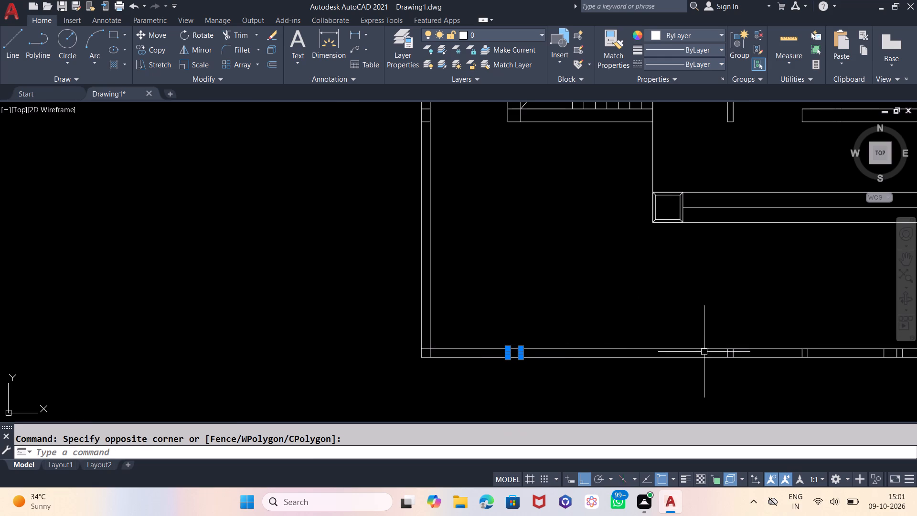
{"action": "scroll", "coordinate": [706, 355], "scroll_direction": "up", "scroll_amount": 3}
{"action": "left_click_drag", "start_coordinate": [788, 347], "coordinate": [855, 347]}
{"action": "left_click", "coordinate": [855, 346]}
{"action": "left_click_drag", "start_coordinate": [822, 348], "coordinate": [798, 350]}
{"action": "left_click", "coordinate": [752, 350]}
{"action": "scroll", "coordinate": [546, 349], "scroll_direction": "down", "scroll_amount": 3}
{"action": "scroll", "coordinate": [676, 348], "scroll_direction": "up", "scroll_amount": 4}
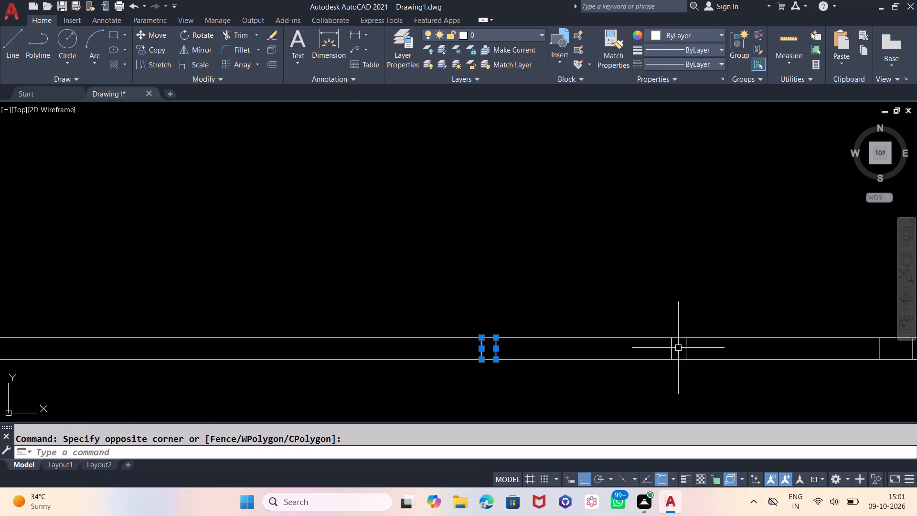
{"action": "left_click_drag", "start_coordinate": [705, 342], "coordinate": [691, 345]}
{"action": "left_click", "coordinate": [645, 352]}
{"action": "scroll", "coordinate": [546, 352], "scroll_direction": "down", "scroll_amount": 2}
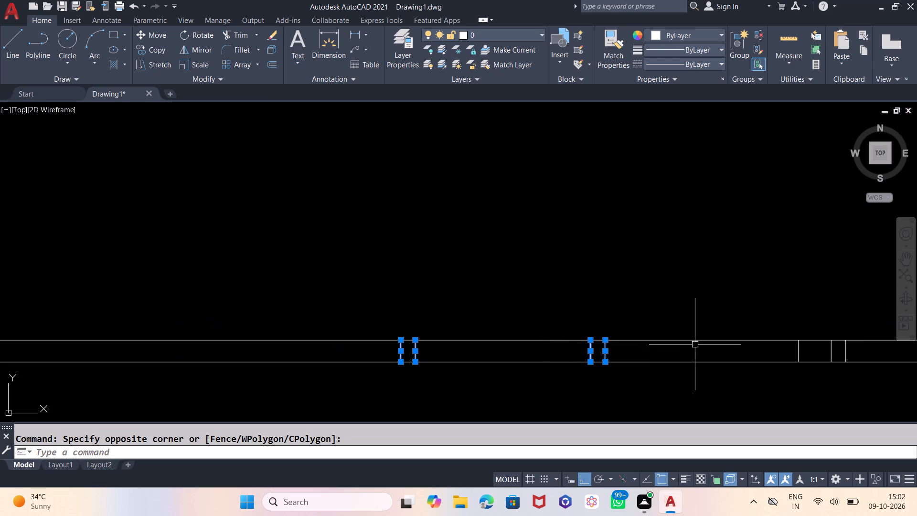
{"action": "left_click", "coordinate": [847, 348]}
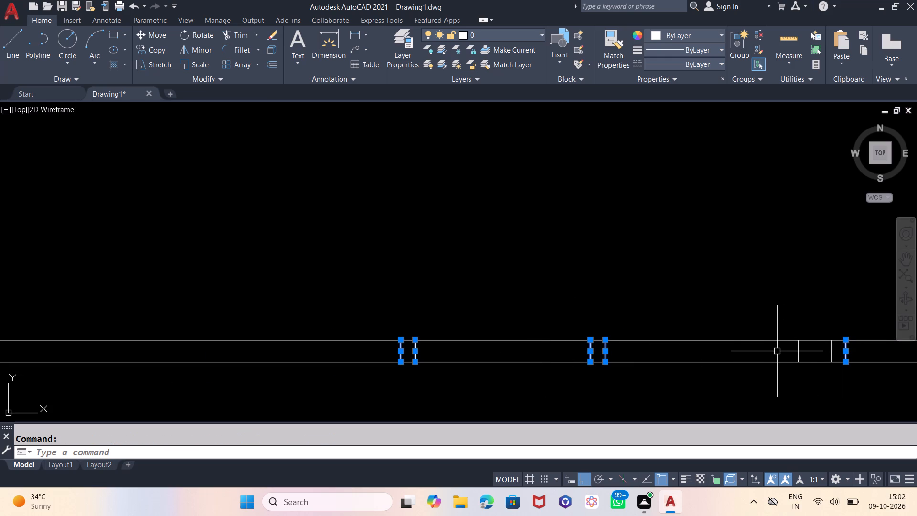
{"action": "left_click", "coordinate": [799, 348]}
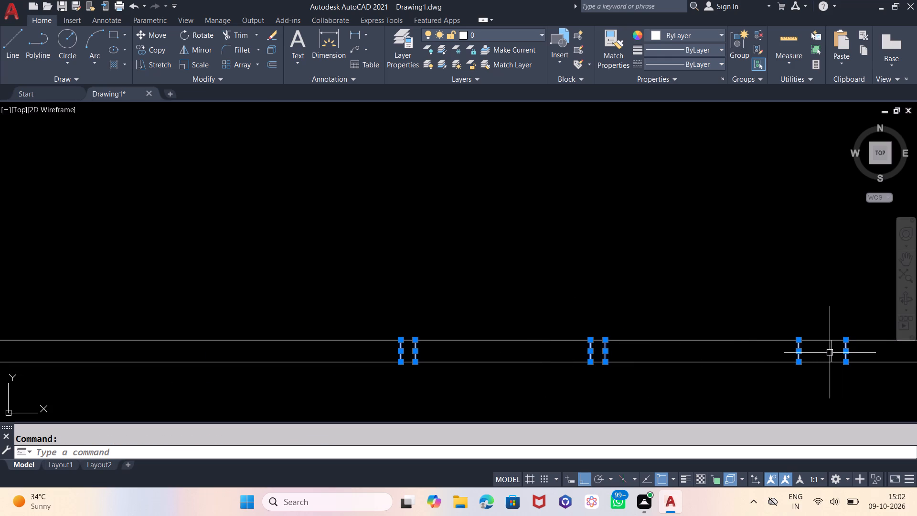
{"action": "left_click", "coordinate": [832, 352]}
{"action": "key", "text": "Delete"}
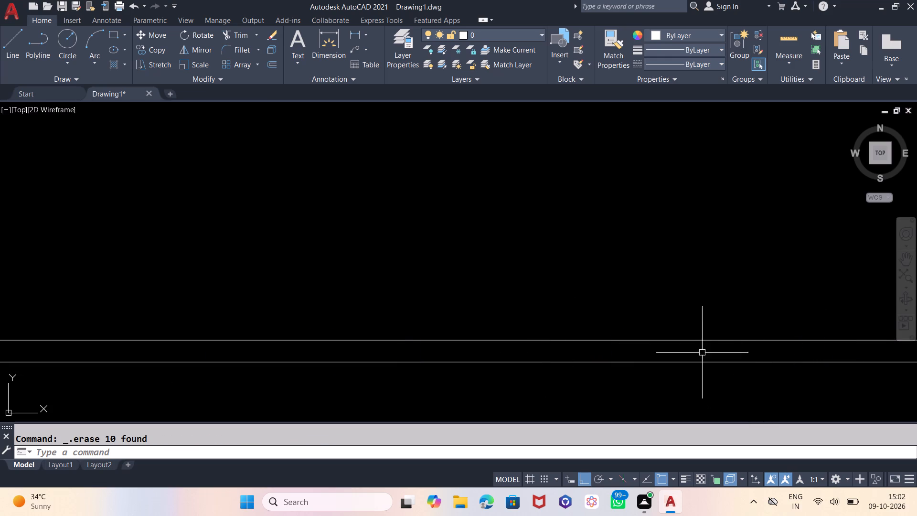
Offset the inner line of the left boundary wall 11' to the right, into the plot.
{"action": "scroll", "coordinate": [702, 340], "scroll_direction": "down", "scroll_amount": 3}
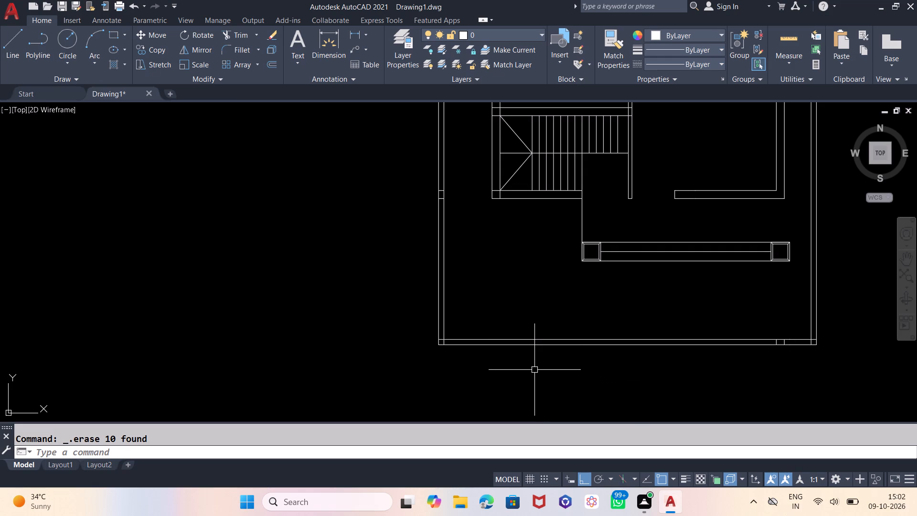
{"action": "key", "text": "o"}
{"action": "key", "text": "Return"}
{"action": "type", "text": "11'"}
{"action": "key", "text": "Return"}
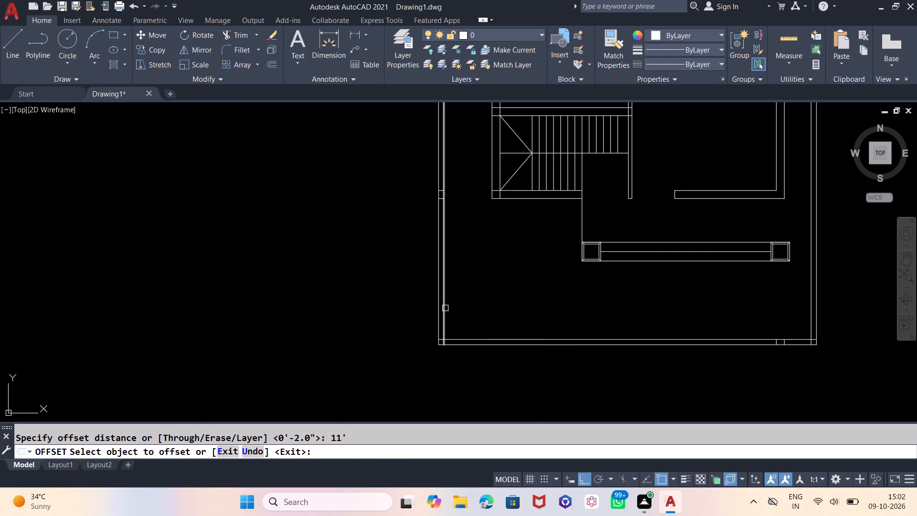
{"action": "left_click", "coordinate": [445, 308]}
{"action": "left_click", "coordinate": [533, 307]}
{"action": "scroll", "coordinate": [543, 398], "scroll_direction": "down", "scroll_amount": 2}
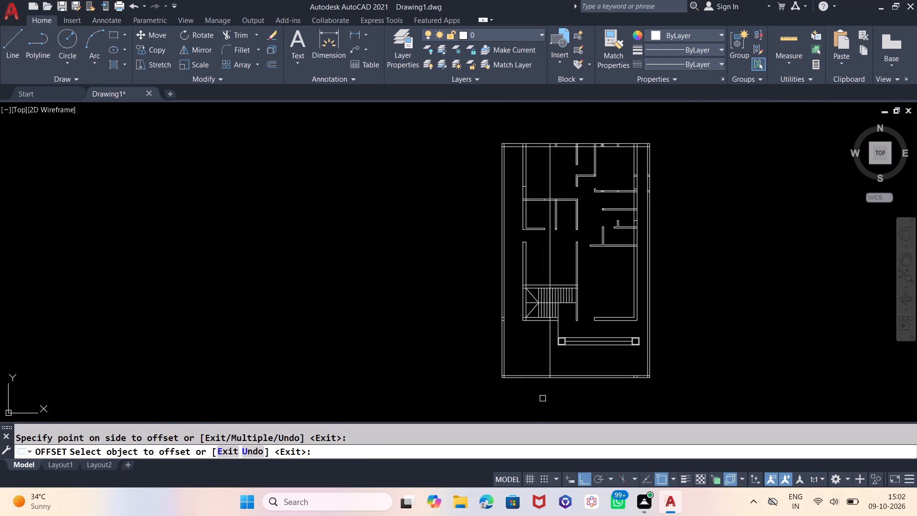
{"action": "scroll", "coordinate": [548, 382], "scroll_direction": "up", "scroll_amount": 2}
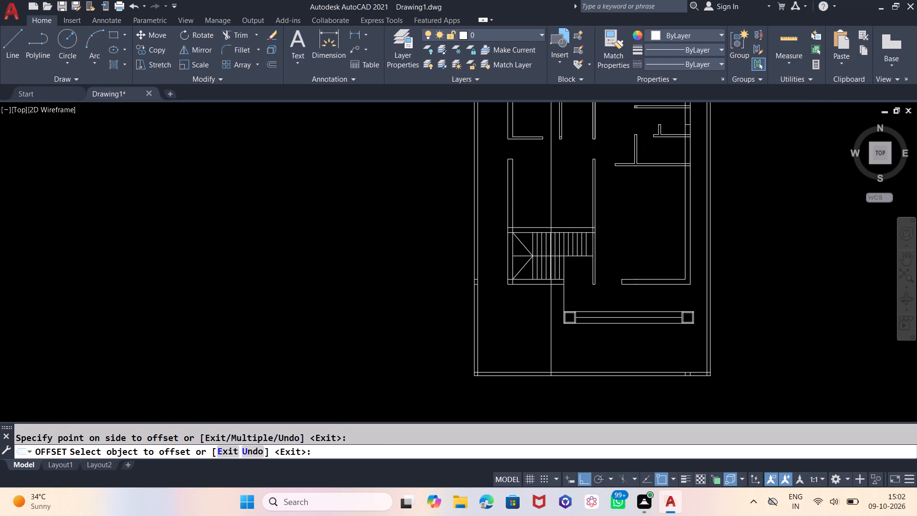
With ortho off, draw a diagonal across the bottom wall from the left wall's inner line at the outer edge to the offset line at the inner edge.
{"action": "left_click", "coordinate": [11, 39]}
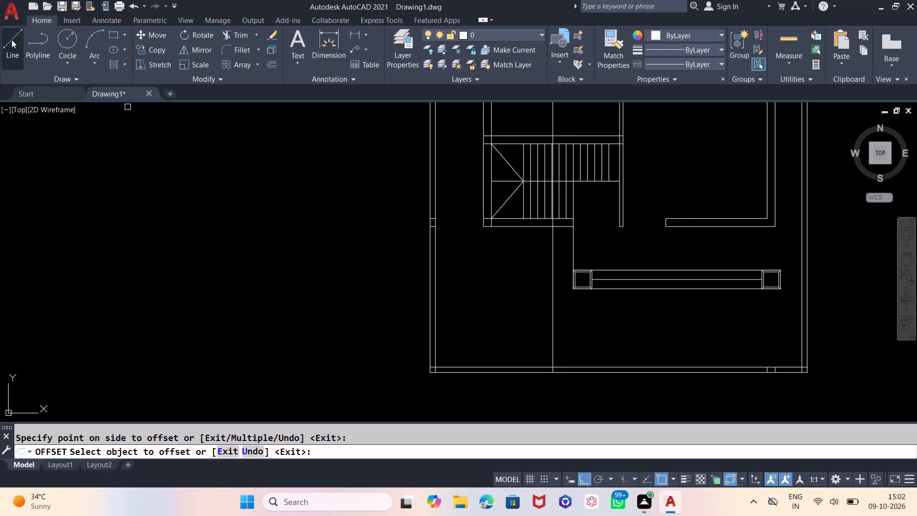
{"action": "scroll", "coordinate": [436, 378], "scroll_direction": "up", "scroll_amount": 3}
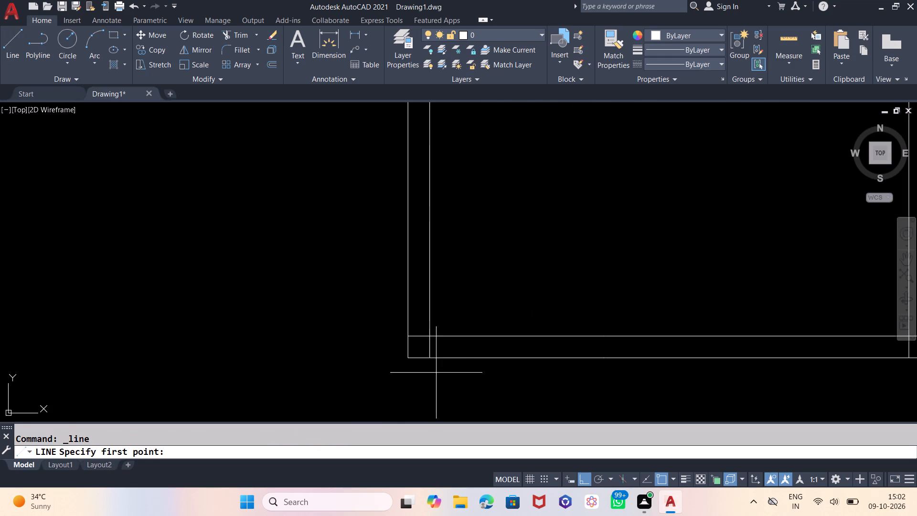
{"action": "left_click", "coordinate": [430, 356]}
{"action": "scroll", "coordinate": [367, 363], "scroll_direction": "down", "scroll_amount": 2}
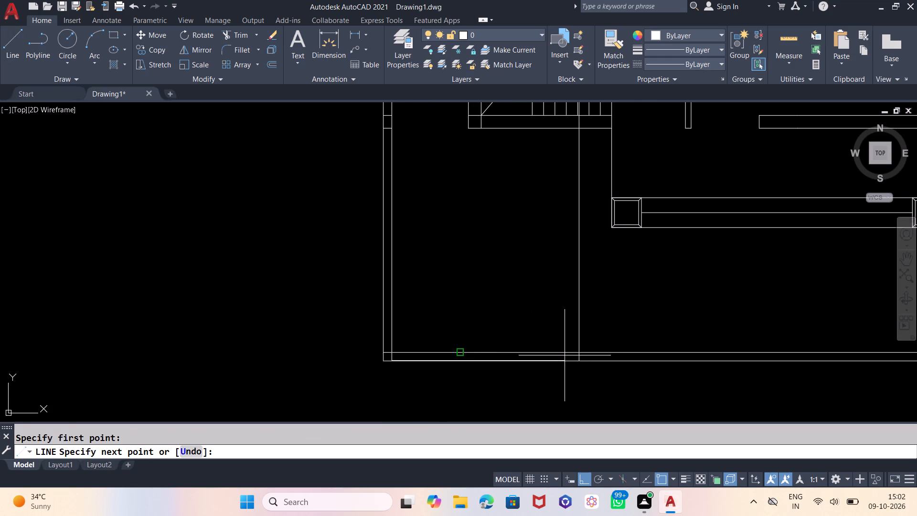
{"action": "key", "text": "F8"}
{"action": "scroll", "coordinate": [565, 355], "scroll_direction": "up", "scroll_amount": 3}
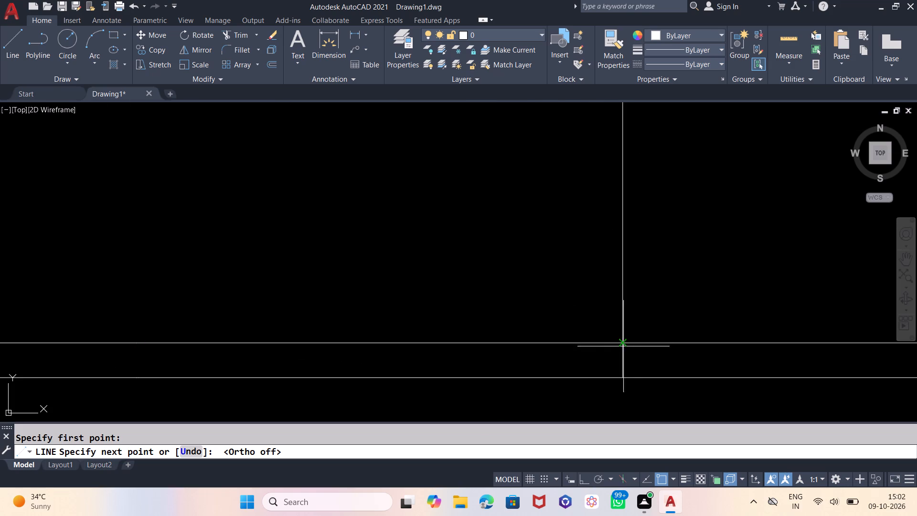
{"action": "left_click", "coordinate": [625, 345]}
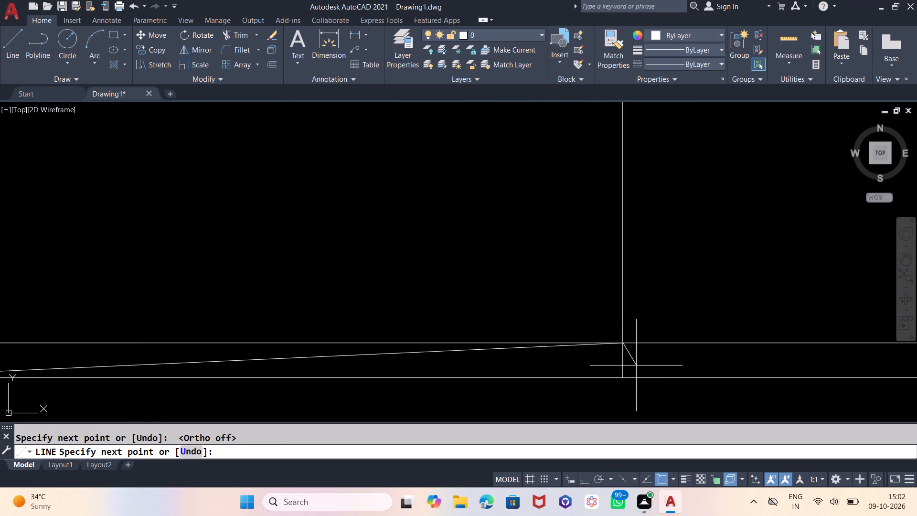
{"action": "key", "text": "Escape"}
Draw the opposite diagonal from the offset line's lower end to the inner corner of the left and bottom walls, completing the gate cross.
{"action": "key", "text": "space"}
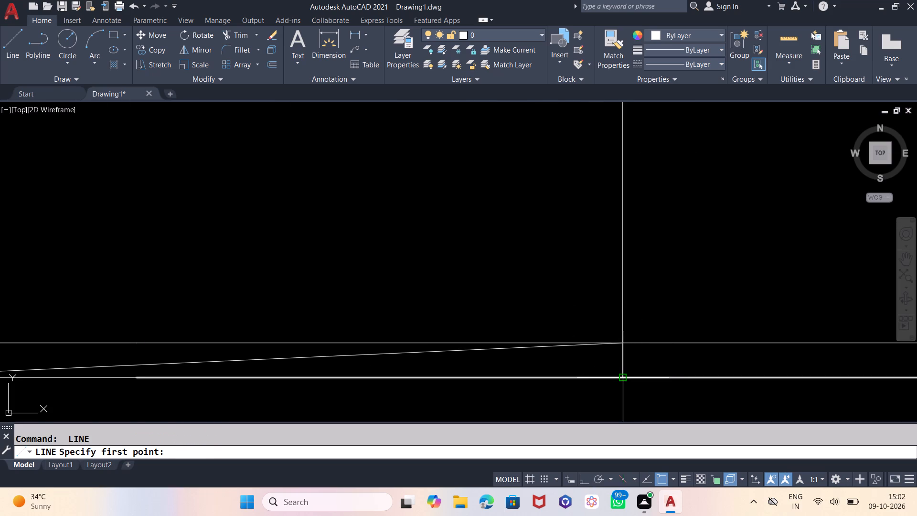
{"action": "left_click", "coordinate": [625, 378]}
{"action": "scroll", "coordinate": [675, 381], "scroll_direction": "down", "scroll_amount": 3}
{"action": "scroll", "coordinate": [478, 376], "scroll_direction": "up", "scroll_amount": 3}
{"action": "left_click", "coordinate": [492, 374]}
{"action": "scroll", "coordinate": [404, 390], "scroll_direction": "down", "scroll_amount": 2}
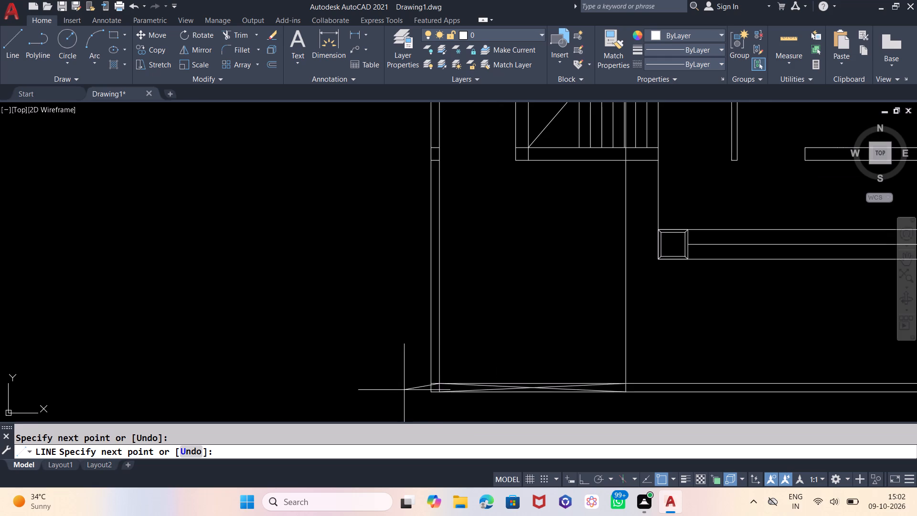
{"action": "key", "text": "Escape"}
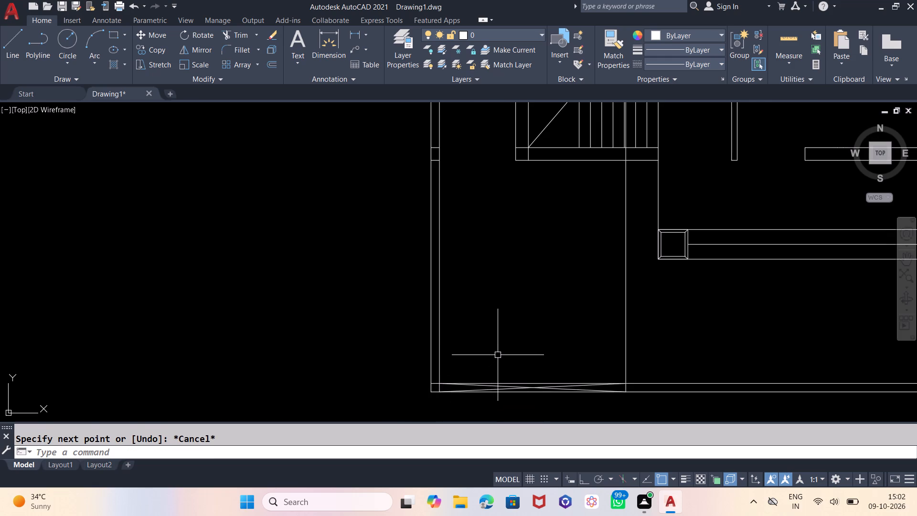
Erase the 11' offset guide line running vertically through the plan.
{"action": "left_click", "coordinate": [626, 323]}
{"action": "key", "text": "Delete"}
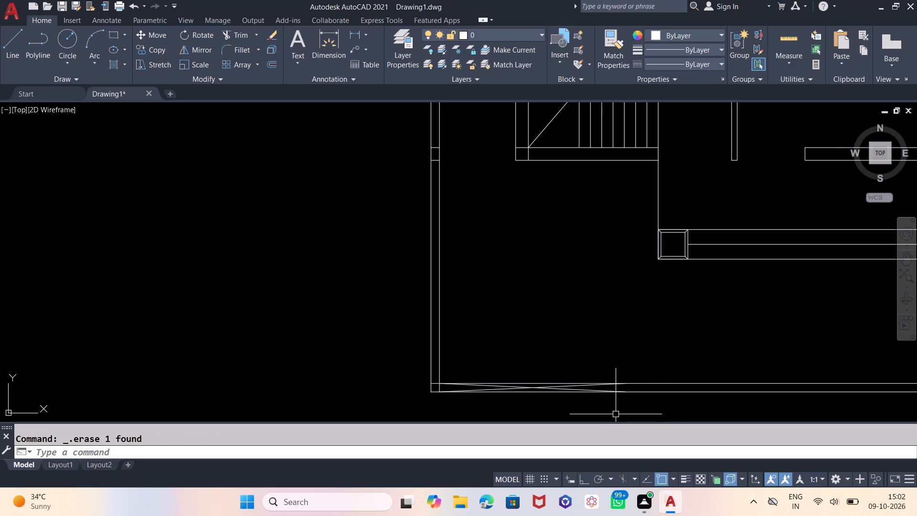
Trim away the two short cross lines inside the bottom boundary wall near its right-hand corner.
{"action": "scroll", "coordinate": [494, 369], "scroll_direction": "down", "scroll_amount": 3}
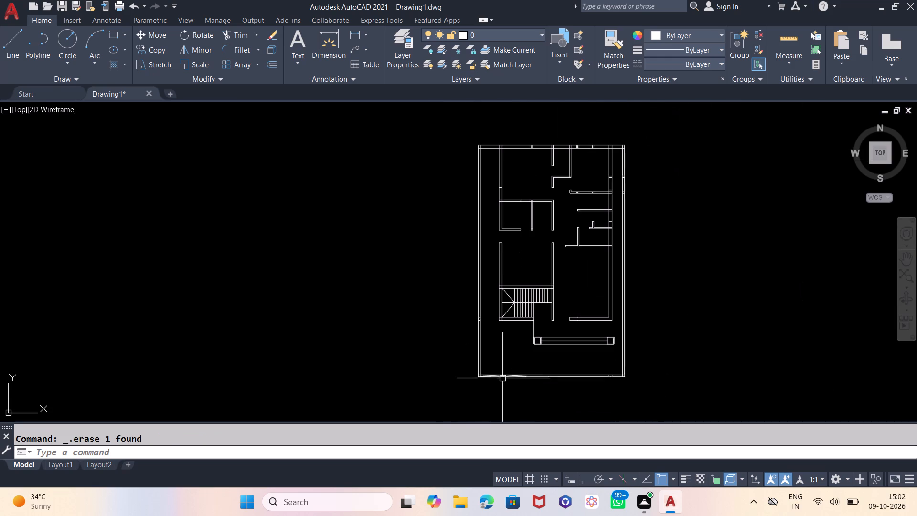
{"action": "scroll", "coordinate": [606, 304], "scroll_direction": "up", "scroll_amount": 1}
{"action": "type", "text": "TR"}
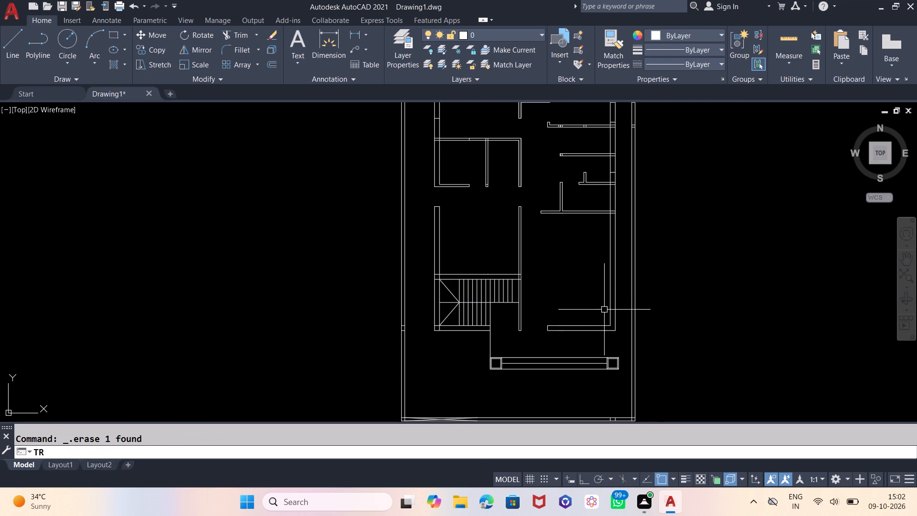
{"action": "key", "text": "Return"}
{"action": "key", "text": "Return"}
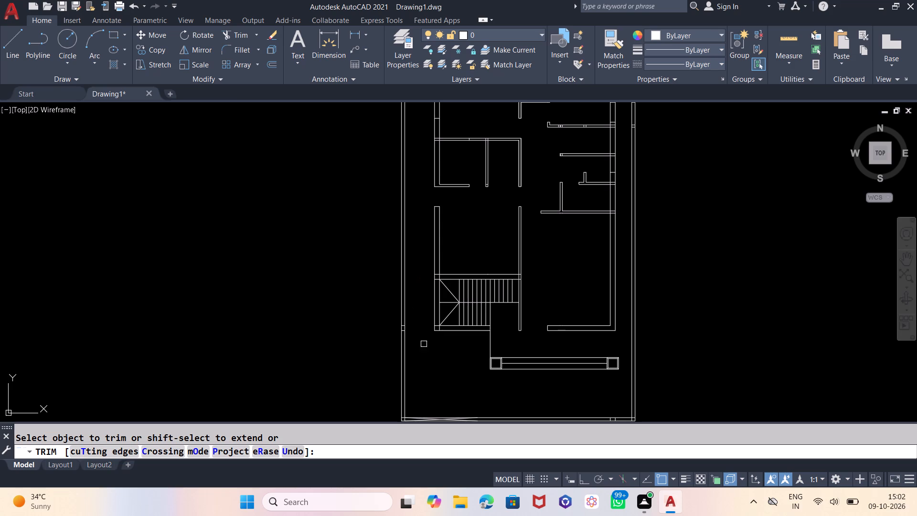
{"action": "scroll", "coordinate": [431, 386], "scroll_direction": "down", "scroll_amount": 2}
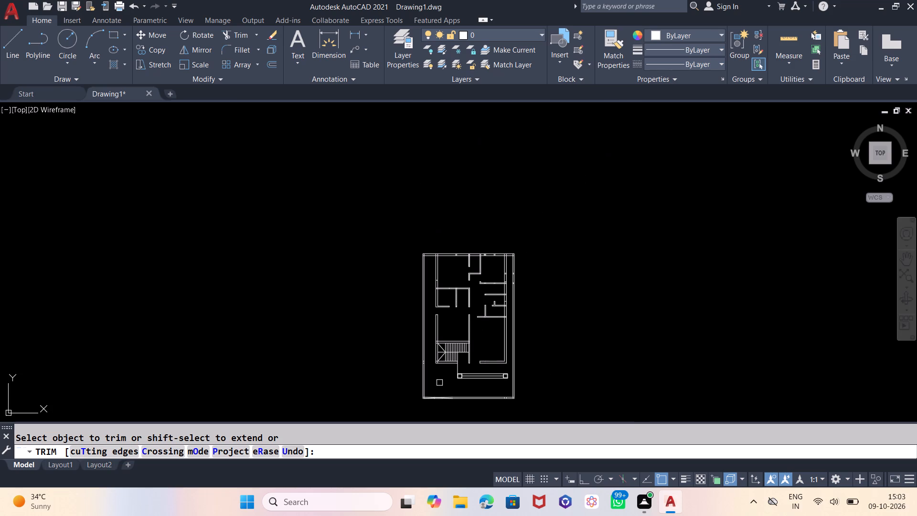
{"action": "scroll", "coordinate": [480, 403], "scroll_direction": "up", "scroll_amount": 4}
{"action": "scroll", "coordinate": [620, 390], "scroll_direction": "up", "scroll_amount": 2}
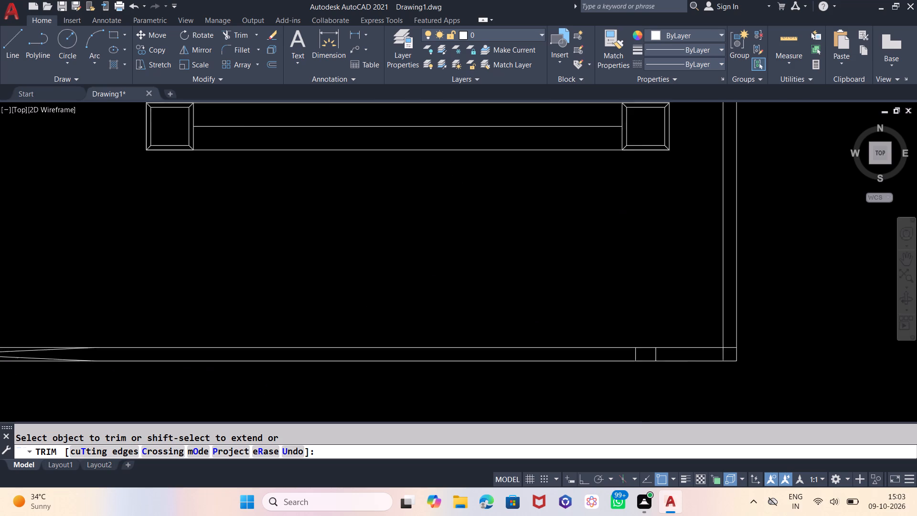
{"action": "left_click", "coordinate": [646, 334]}
{"action": "left_click", "coordinate": [676, 334]}
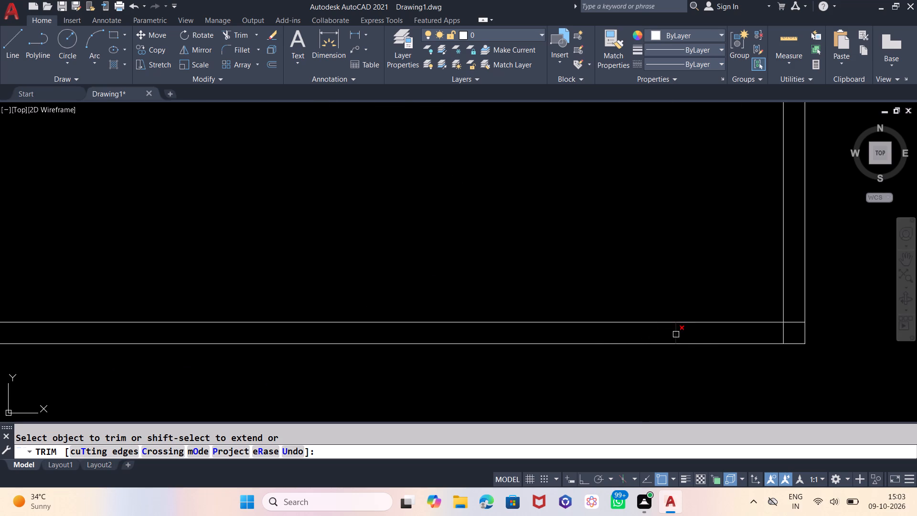
Trim the overlapping inner wall lines at the bottom-right and bottom-left corners of the boundary wall, leaving clean corners.
{"action": "left_click", "coordinate": [783, 334]}
{"action": "left_click", "coordinate": [794, 322]}
{"action": "scroll", "coordinate": [846, 300], "scroll_direction": "down", "scroll_amount": 2}
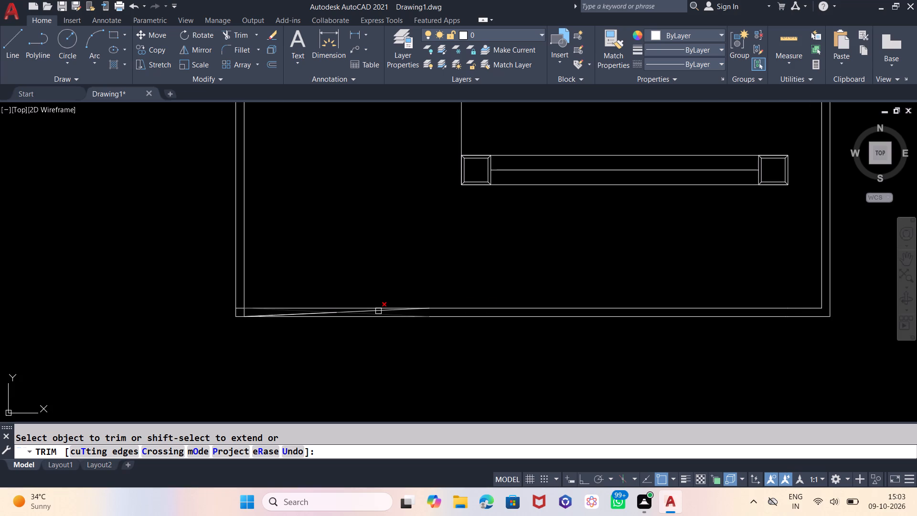
{"action": "scroll", "coordinate": [187, 320], "scroll_direction": "up", "scroll_amount": 2}
{"action": "left_click", "coordinate": [317, 290]}
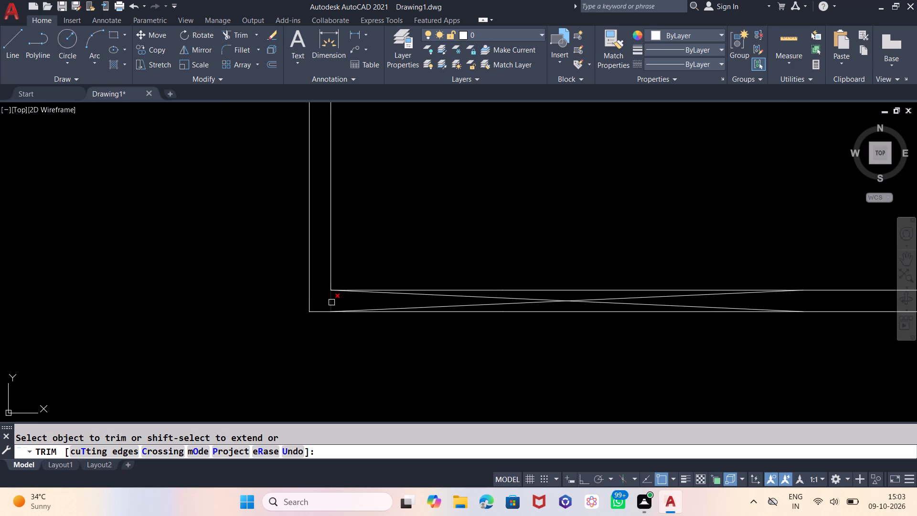
{"action": "left_click", "coordinate": [331, 302]}
Trim away the two short cross lines inside the left boundary wall, level with the wall below the staircase.
{"action": "scroll", "coordinate": [324, 363], "scroll_direction": "down", "scroll_amount": 2}
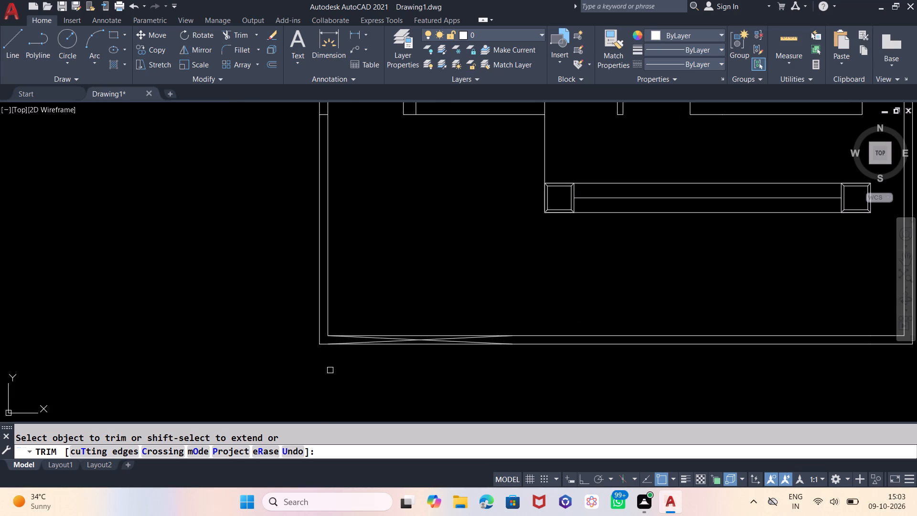
{"action": "scroll", "coordinate": [331, 372], "scroll_direction": "down", "scroll_amount": 2}
{"action": "scroll", "coordinate": [328, 265], "scroll_direction": "up", "scroll_amount": 6}
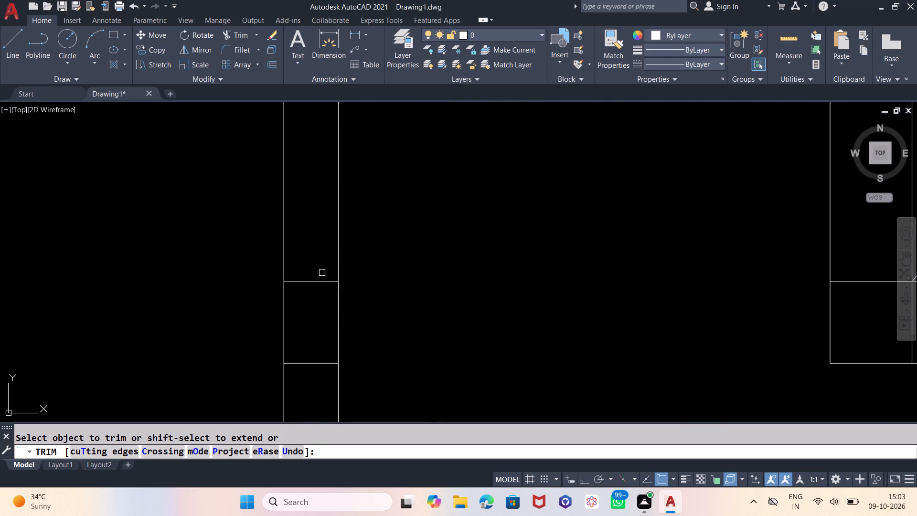
{"action": "left_click", "coordinate": [320, 273]}
{"action": "left_click", "coordinate": [297, 370]}
Trim the overlapping inner wall lines at the top-left corner of the boundary wall.
{"action": "scroll", "coordinate": [327, 389], "scroll_direction": "down", "scroll_amount": 9}
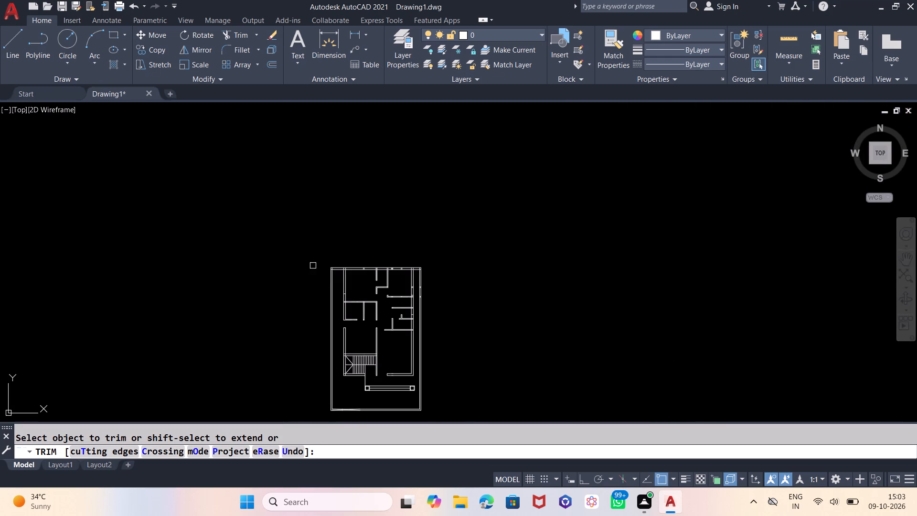
{"action": "scroll", "coordinate": [325, 247], "scroll_direction": "up", "scroll_amount": 3}
{"action": "scroll", "coordinate": [342, 292], "scroll_direction": "up", "scroll_amount": 4}
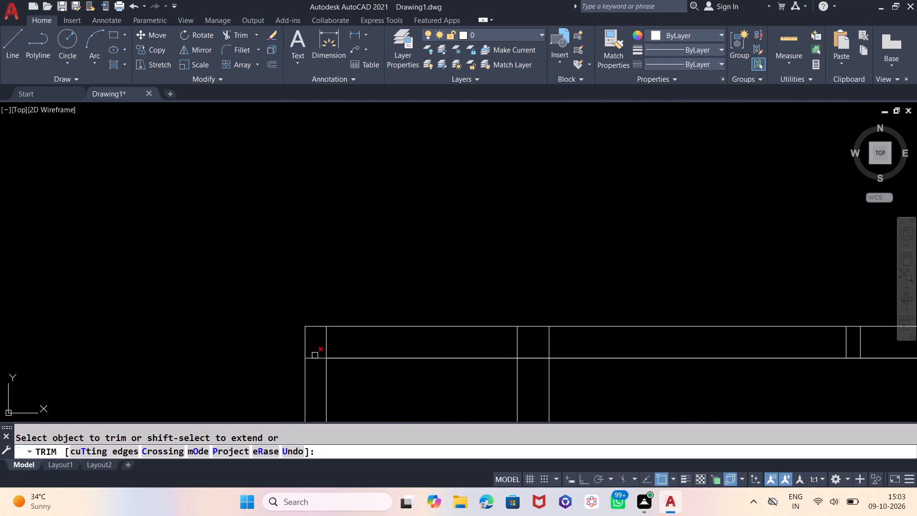
{"action": "left_click", "coordinate": [315, 355]}
{"action": "left_click", "coordinate": [328, 342]}
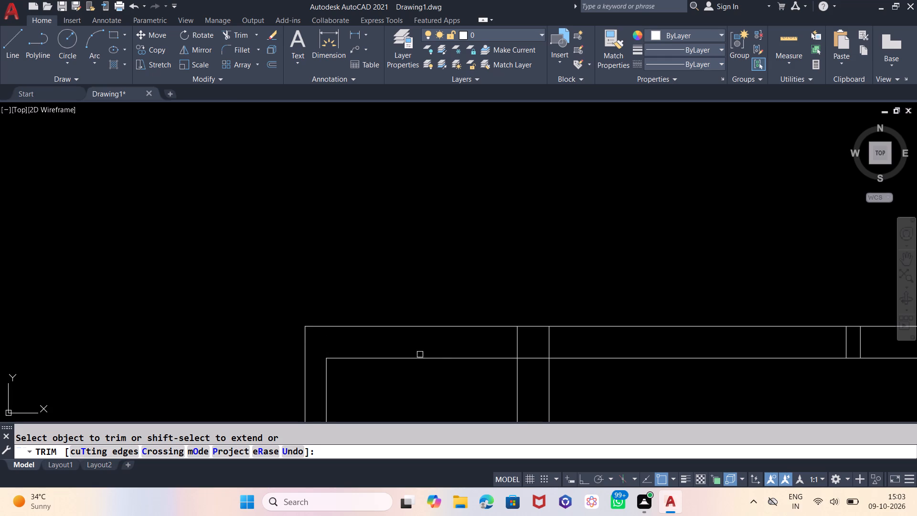
Trim the left house wall's junction with the top wall open and remove the two short cross lines in the top wall beyond it.
{"action": "left_click", "coordinate": [518, 343]}
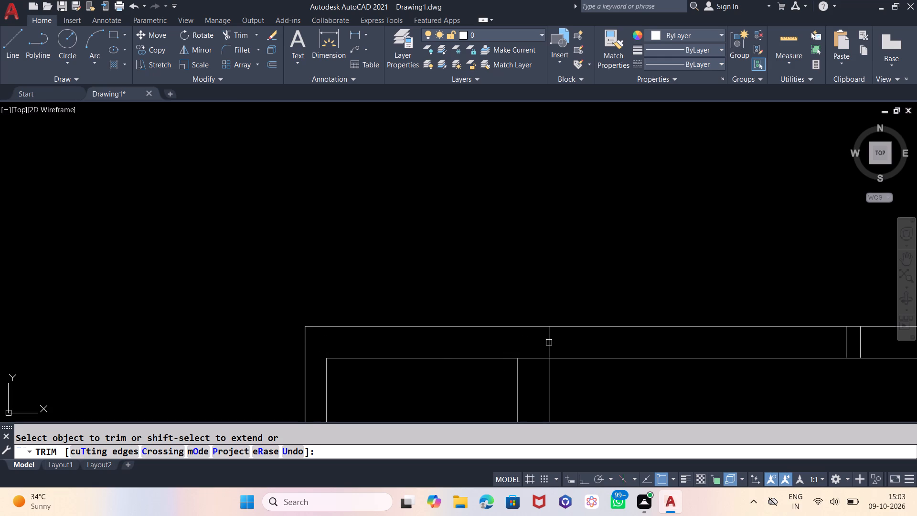
{"action": "left_click", "coordinate": [551, 342]}
{"action": "scroll", "coordinate": [273, 264], "scroll_direction": "down", "scroll_amount": 3}
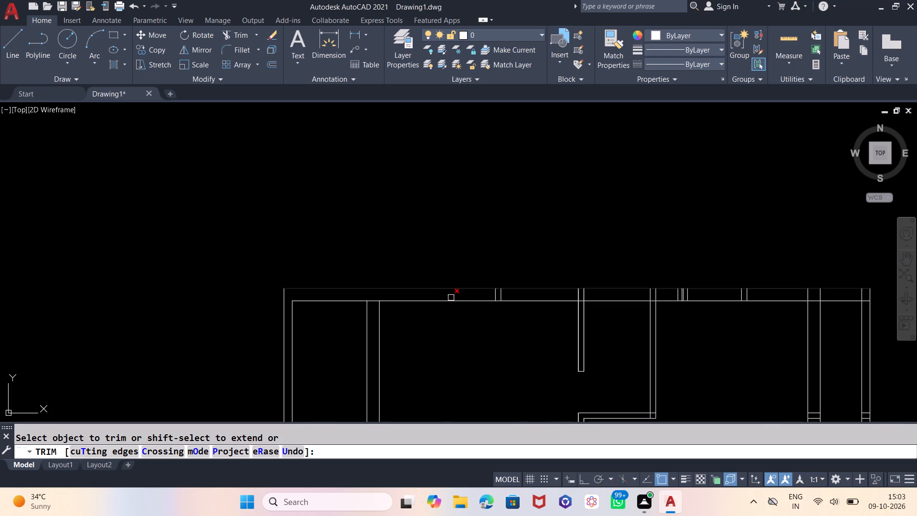
{"action": "scroll", "coordinate": [483, 294], "scroll_direction": "up", "scroll_amount": 3}
{"action": "left_click", "coordinate": [525, 296]}
{"action": "left_click", "coordinate": [558, 300]}
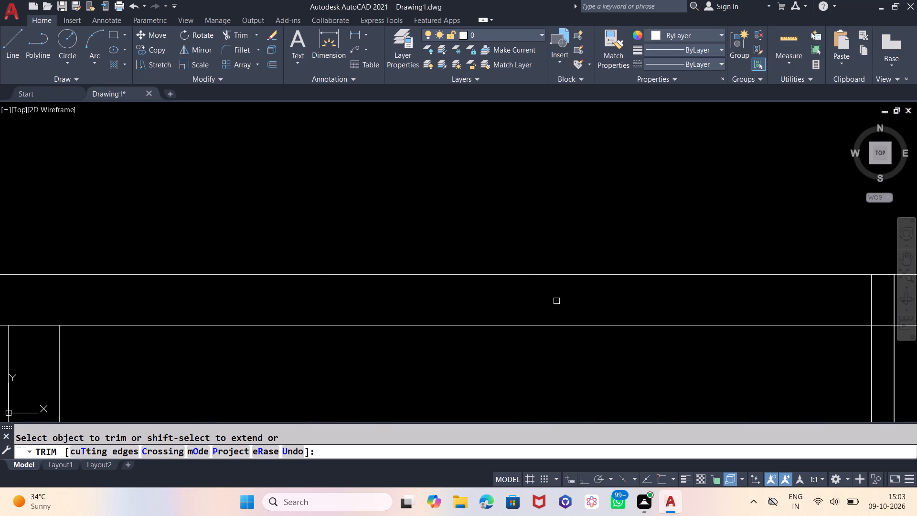
{"action": "scroll", "coordinate": [299, 271], "scroll_direction": "down", "scroll_amount": 6}
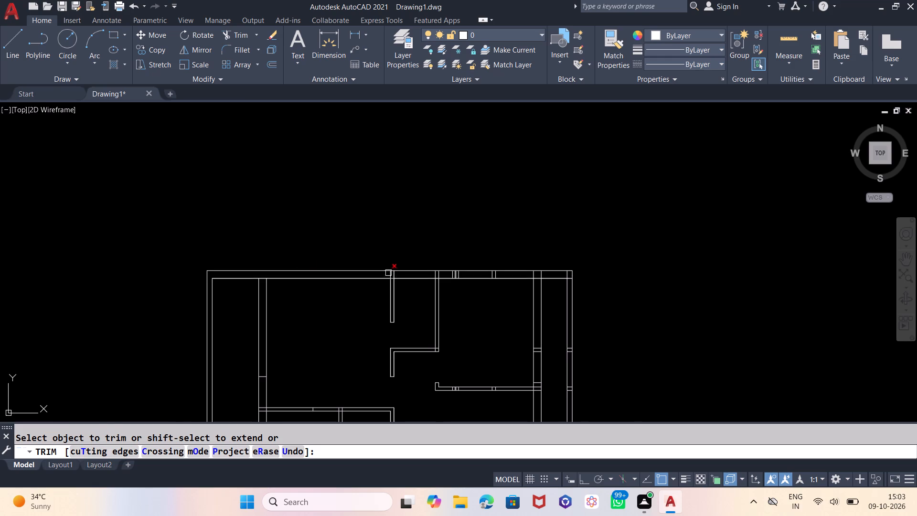
{"action": "scroll", "coordinate": [385, 271], "scroll_direction": "up", "scroll_amount": 3}
{"action": "scroll", "coordinate": [396, 251], "scroll_direction": "down", "scroll_amount": 4}
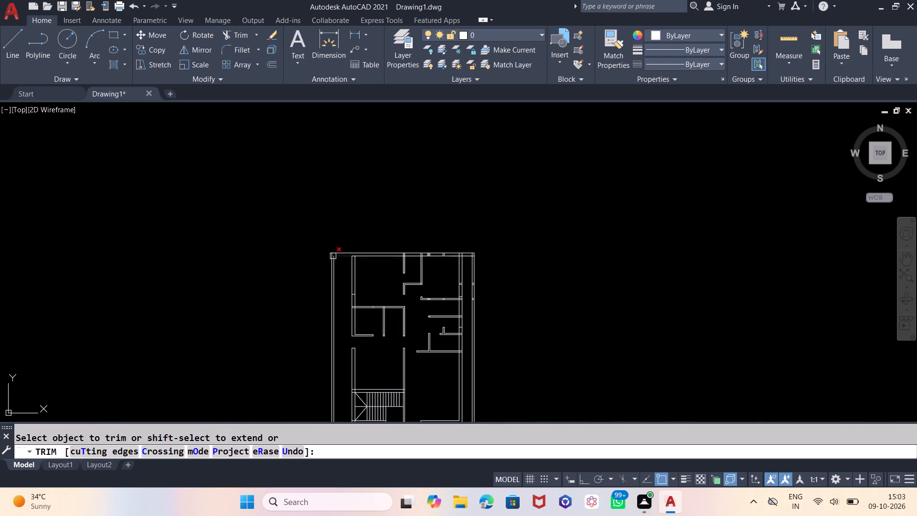
{"action": "scroll", "coordinate": [343, 257], "scroll_direction": "up", "scroll_amount": 6}
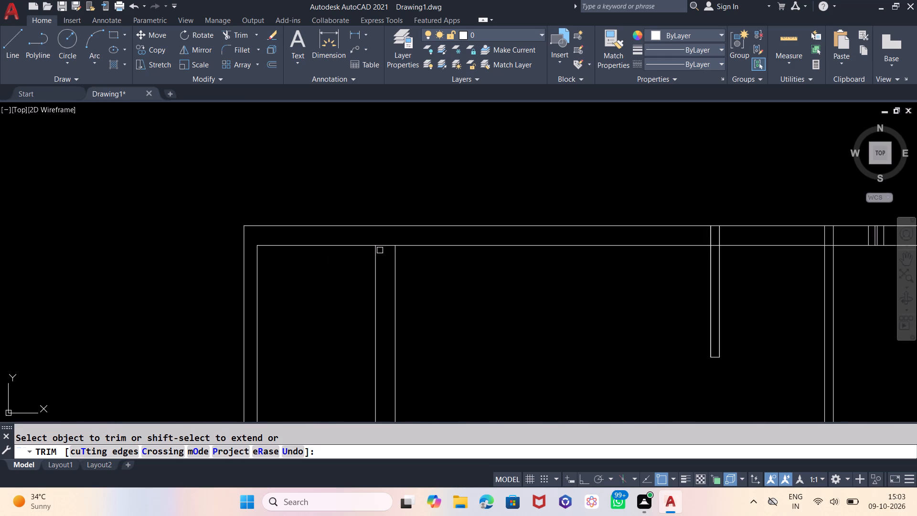
{"action": "left_click", "coordinate": [381, 247]}
{"action": "scroll", "coordinate": [294, 212], "scroll_direction": "down", "scroll_amount": 3}
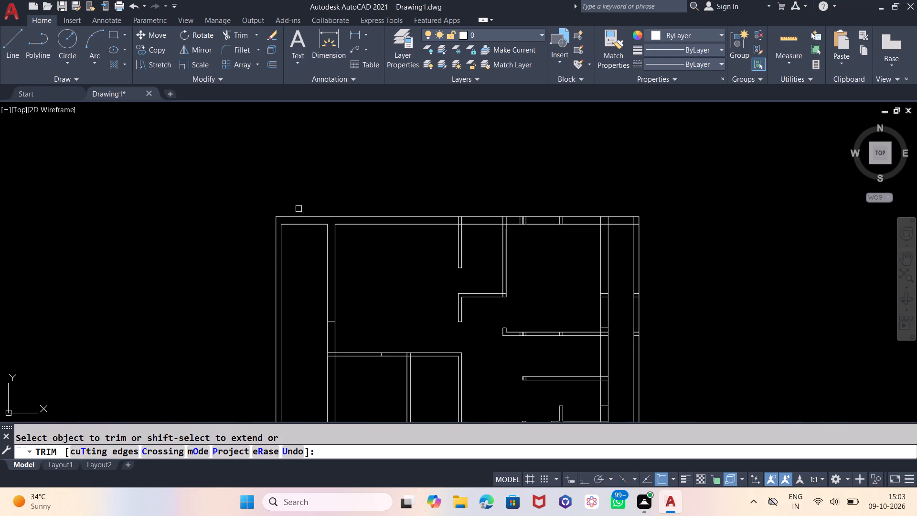
Trim the two vertical partitions' lines out of the top wall and open the wall's inner line between each partition's faces.
{"action": "scroll", "coordinate": [460, 231], "scroll_direction": "up", "scroll_amount": 2}
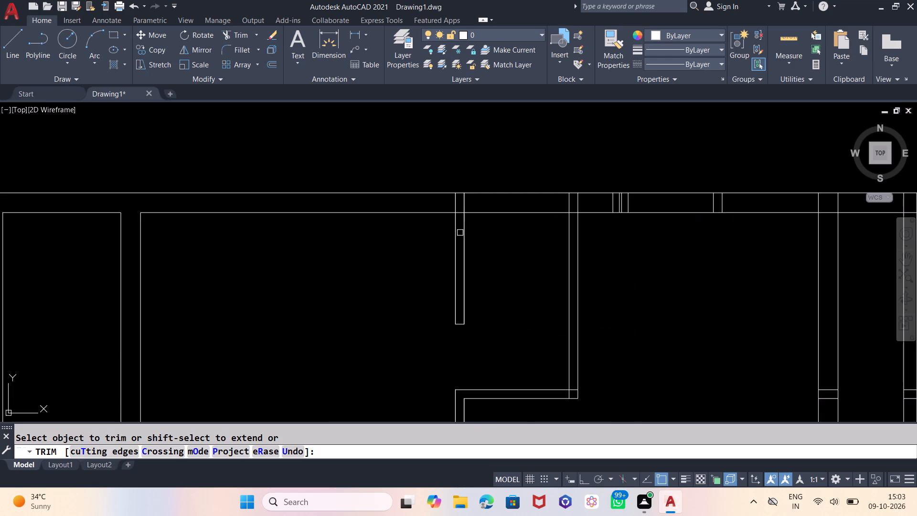
{"action": "scroll", "coordinate": [461, 224], "scroll_direction": "up", "scroll_amount": 3}
{"action": "left_click_drag", "start_coordinate": [501, 149], "coordinate": [489, 148]}
{"action": "left_click", "coordinate": [397, 137]}
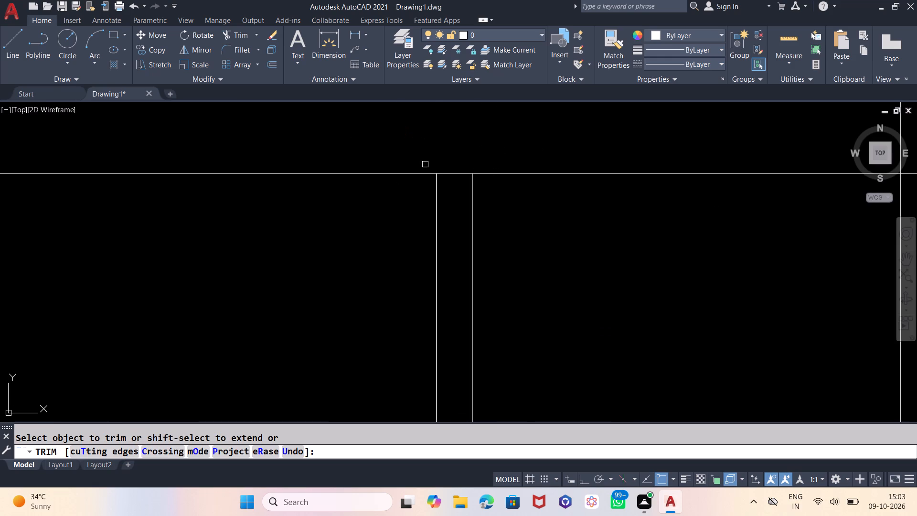
{"action": "left_click", "coordinate": [454, 173]}
{"action": "scroll", "coordinate": [327, 173], "scroll_direction": "down", "scroll_amount": 3}
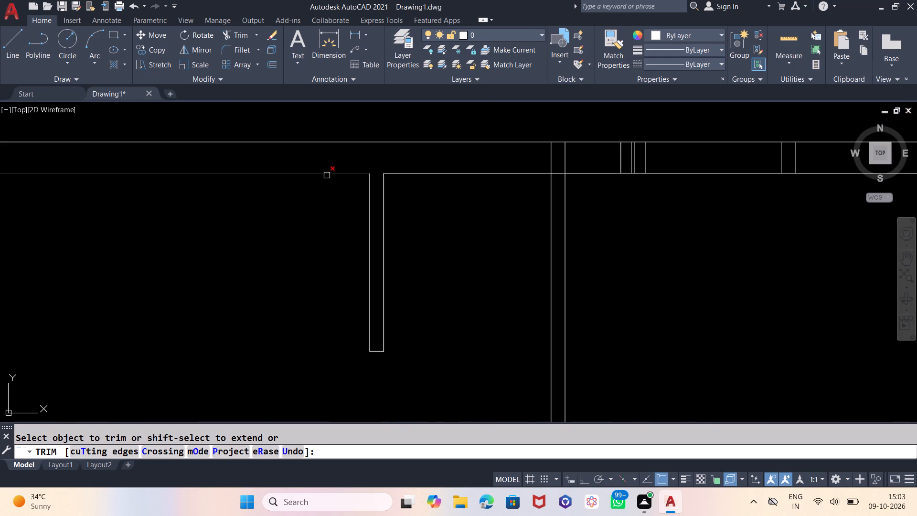
{"action": "left_click", "coordinate": [571, 152]}
{"action": "left_click", "coordinate": [545, 154]}
{"action": "left_click", "coordinate": [557, 175]}
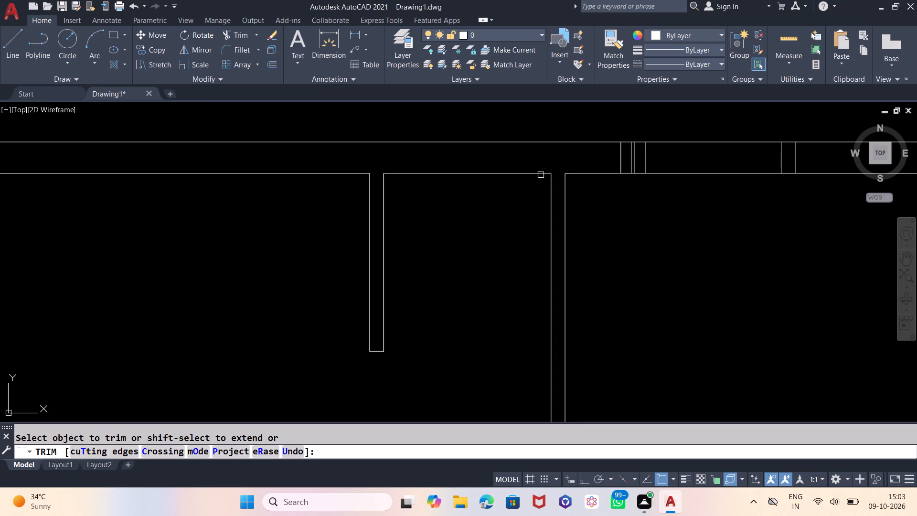
Trim away the short cross lines inside the top wall between the second partition and the right house wall.
{"action": "left_click", "coordinate": [675, 154]}
{"action": "left_click", "coordinate": [594, 157]}
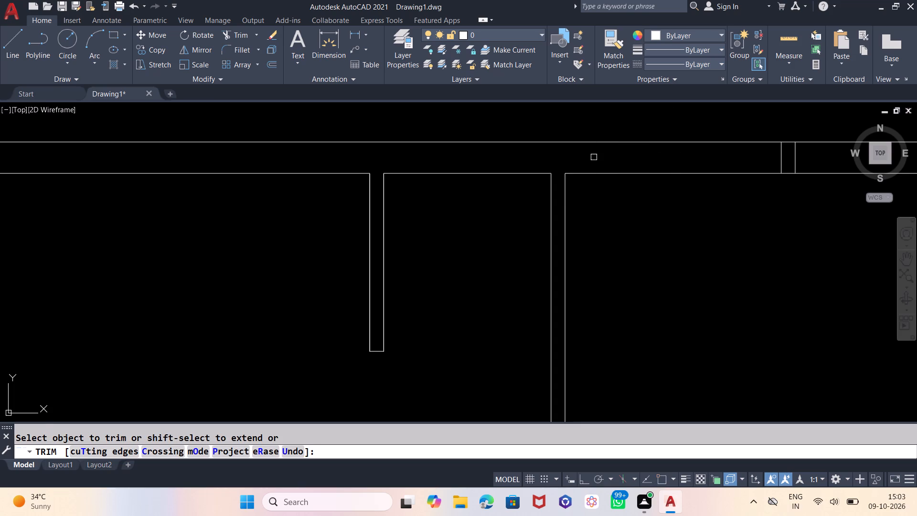
{"action": "scroll", "coordinate": [395, 155], "scroll_direction": "down", "scroll_amount": 3}
{"action": "scroll", "coordinate": [548, 158], "scroll_direction": "up", "scroll_amount": 2}
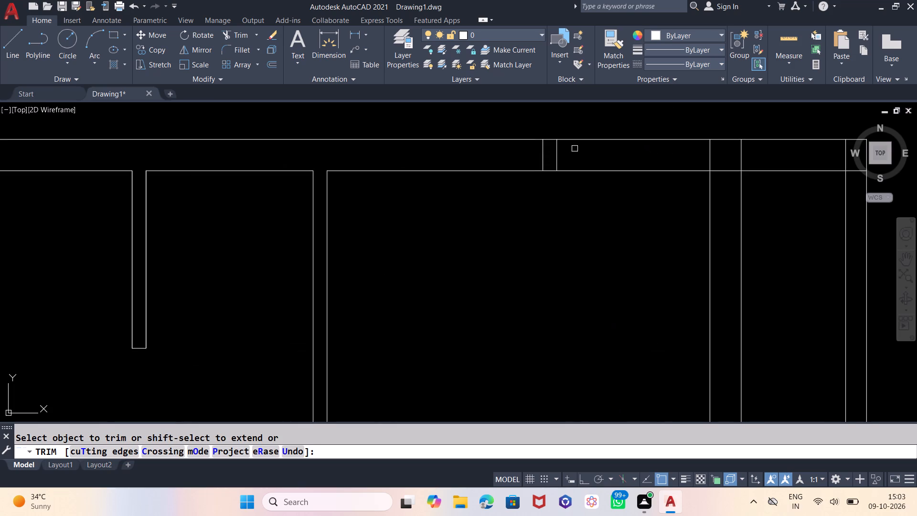
{"action": "left_click", "coordinate": [576, 148]}
{"action": "left_click", "coordinate": [529, 154]}
Trim the right house wall's junction with the top wall open and clear the overlapping lines at the top-right boundary corner.
{"action": "scroll", "coordinate": [441, 157], "scroll_direction": "down", "scroll_amount": 1}
{"action": "scroll", "coordinate": [631, 149], "scroll_direction": "up", "scroll_amount": 2}
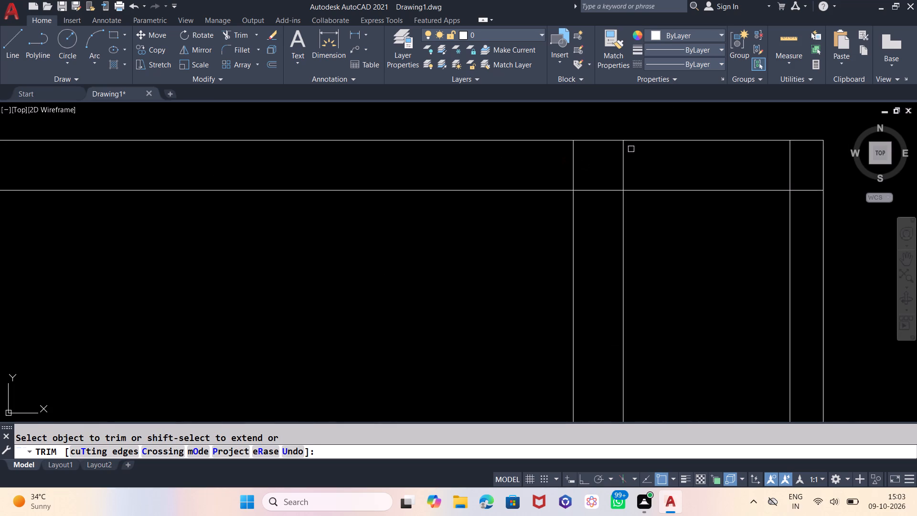
{"action": "left_click", "coordinate": [629, 152]}
{"action": "left_click", "coordinate": [560, 158]}
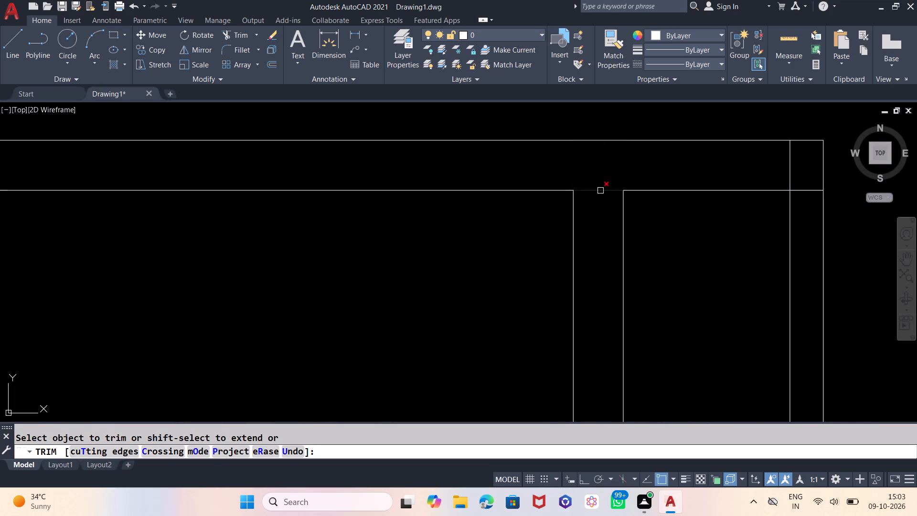
{"action": "left_click", "coordinate": [600, 191]}
{"action": "scroll", "coordinate": [487, 179], "scroll_direction": "down", "scroll_amount": 2}
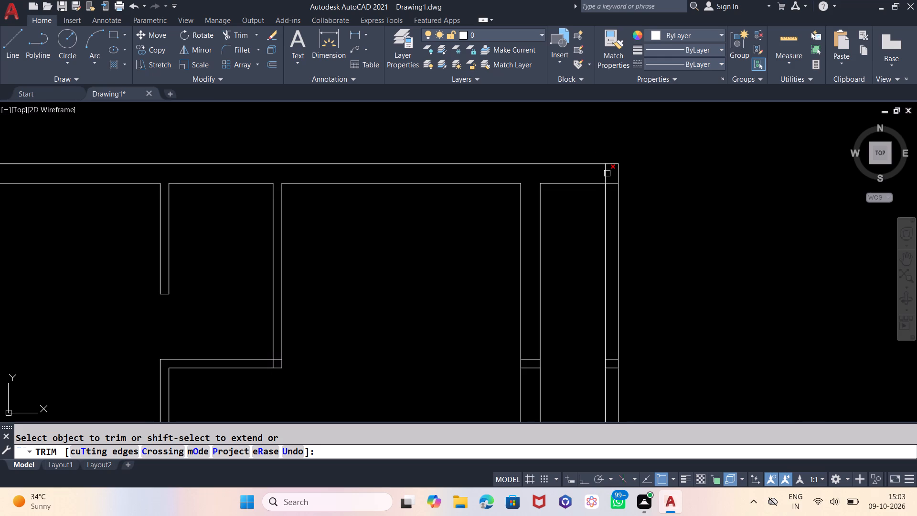
{"action": "left_click", "coordinate": [607, 173]}
{"action": "left_click", "coordinate": [612, 185]}
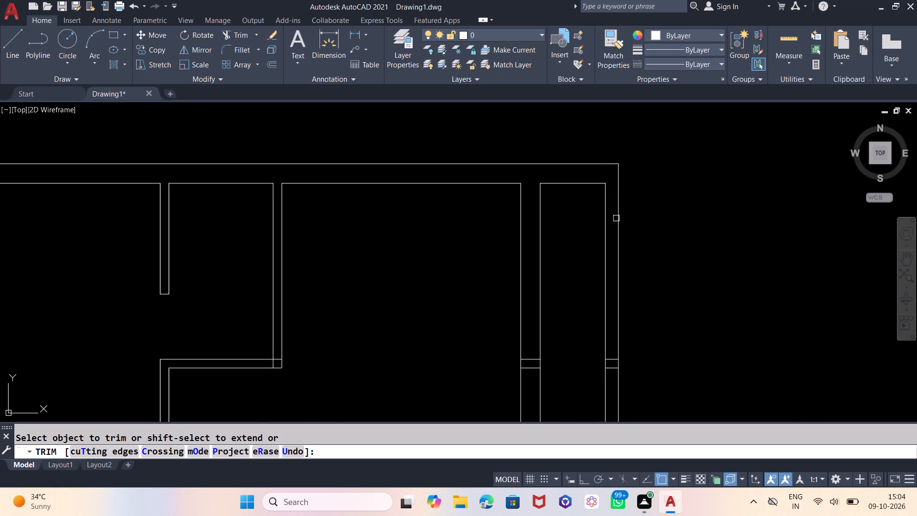
Trim away the two pairs of short cross lines inside the upper part of the right boundary wall.
{"action": "scroll", "coordinate": [612, 191], "scroll_direction": "down", "scroll_amount": 2}
{"action": "scroll", "coordinate": [610, 277], "scroll_direction": "up", "scroll_amount": 3}
{"action": "left_click", "coordinate": [617, 215]}
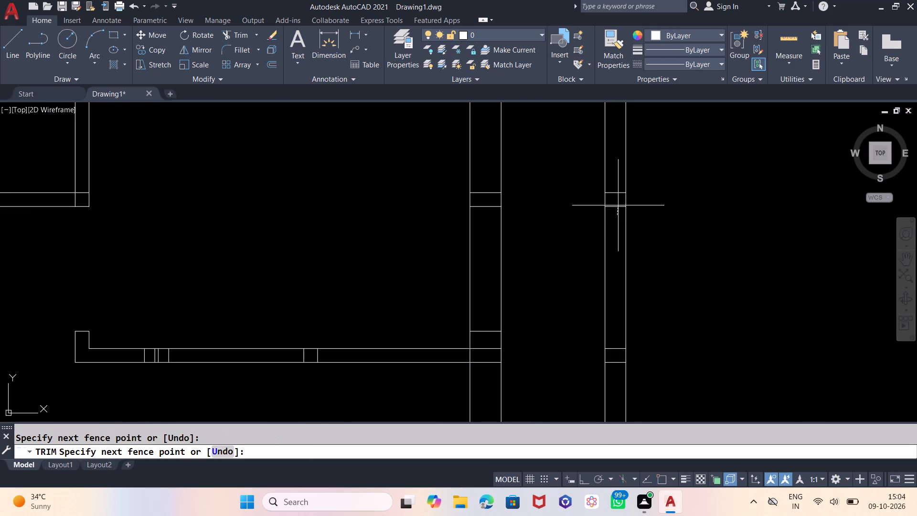
{"action": "left_click", "coordinate": [618, 192]}
{"action": "scroll", "coordinate": [613, 162], "scroll_direction": "down", "scroll_amount": 1}
{"action": "scroll", "coordinate": [612, 301], "scroll_direction": "up", "scroll_amount": 2}
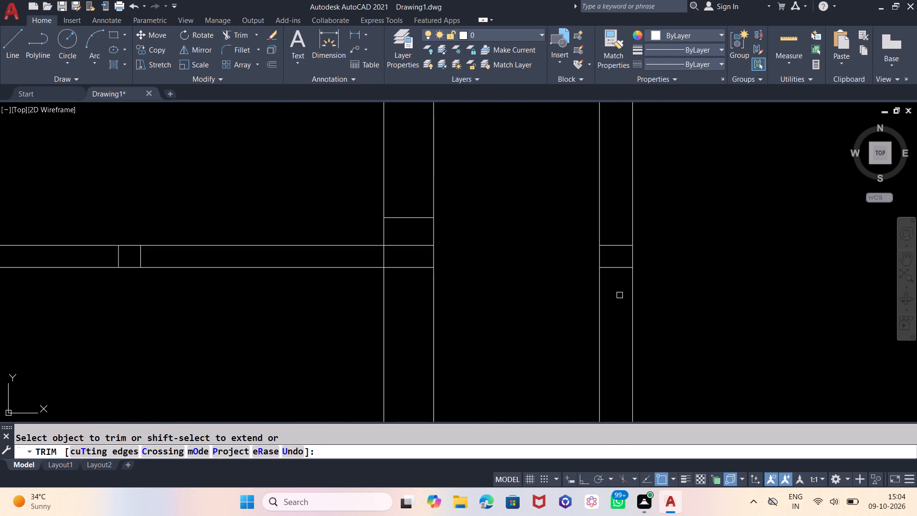
{"action": "left_click", "coordinate": [618, 273]}
{"action": "left_click", "coordinate": [618, 238]}
{"action": "scroll", "coordinate": [617, 216], "scroll_direction": "down", "scroll_amount": 5}
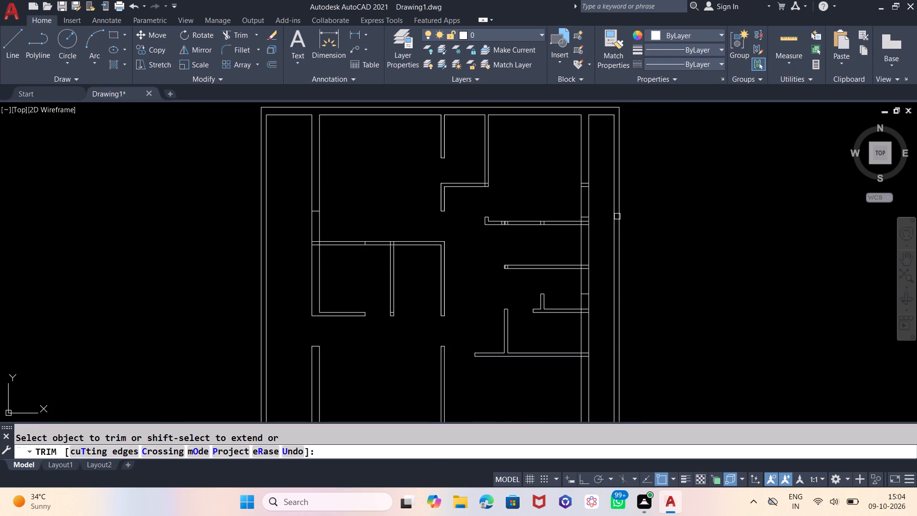
Trim the junction of the lowest right-hand horizontal partition with the right house wall open, clearing all overlapping lines.
{"action": "scroll", "coordinate": [596, 226], "scroll_direction": "down", "scroll_amount": 3}
{"action": "scroll", "coordinate": [568, 357], "scroll_direction": "up", "scroll_amount": 1}
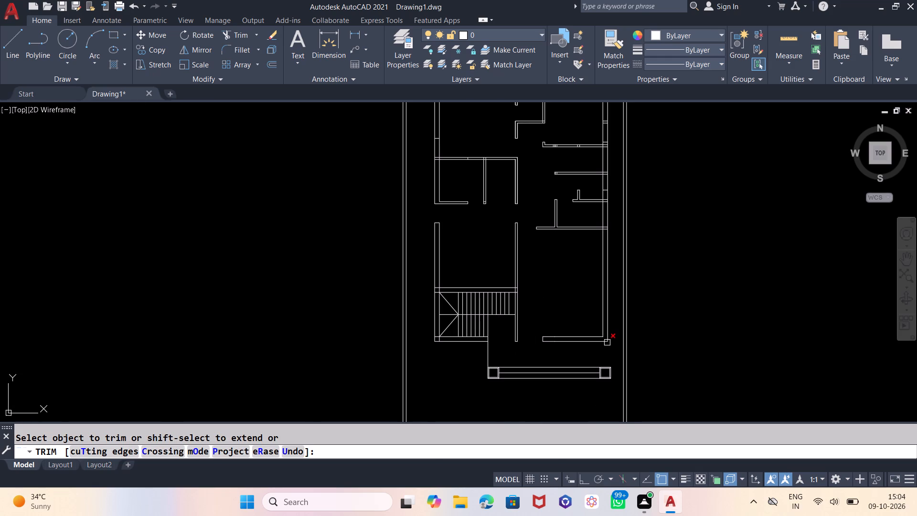
{"action": "scroll", "coordinate": [607, 215], "scroll_direction": "up", "scroll_amount": 5}
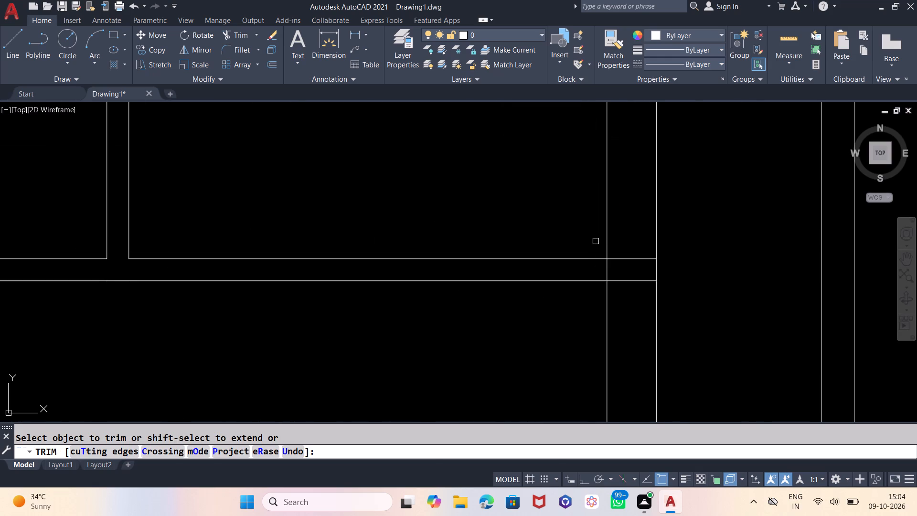
{"action": "left_click", "coordinate": [611, 269]}
{"action": "left_click", "coordinate": [607, 268]}
{"action": "left_click", "coordinate": [622, 256]}
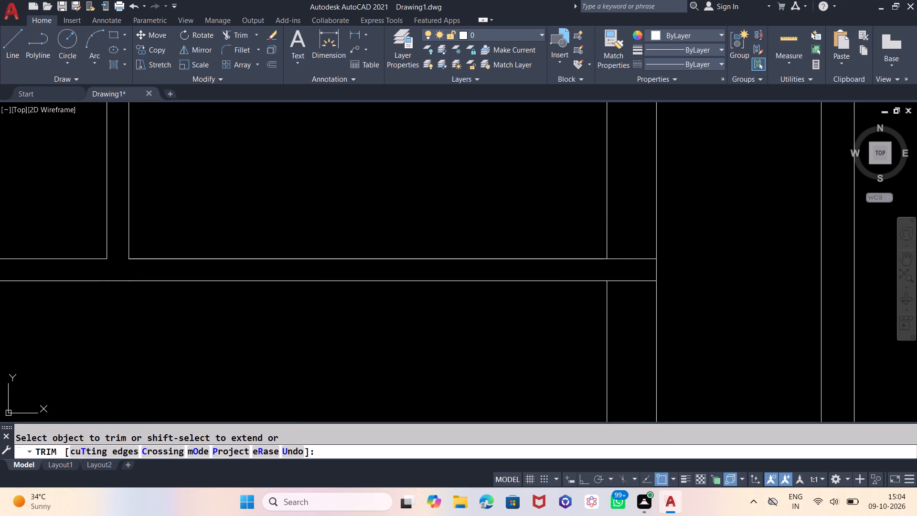
{"action": "left_click_drag", "start_coordinate": [626, 279], "coordinate": [628, 291]}
{"action": "left_click", "coordinate": [628, 277]}
{"action": "left_click", "coordinate": [629, 288]}
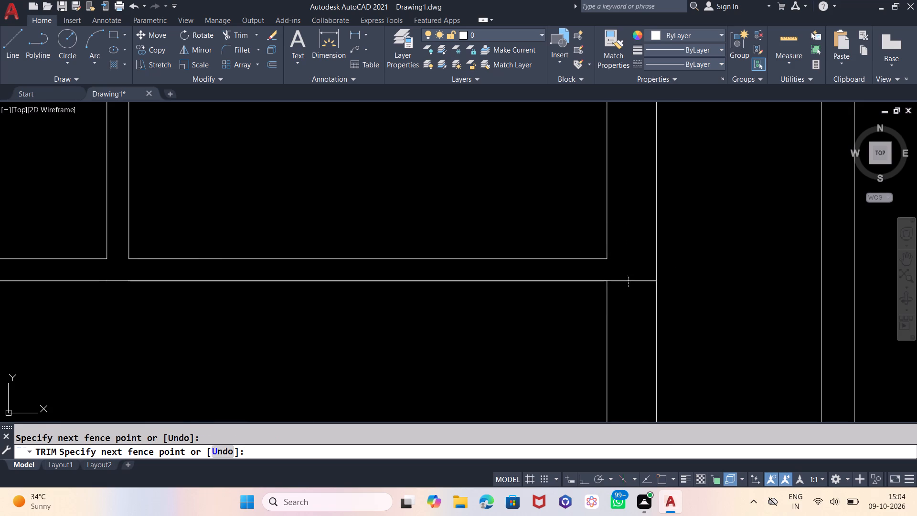
Trim the second-lowest horizontal partition's junction with the right house wall open, clearing the lines inside the wall.
{"action": "scroll", "coordinate": [633, 281], "scroll_direction": "down", "scroll_amount": 2}
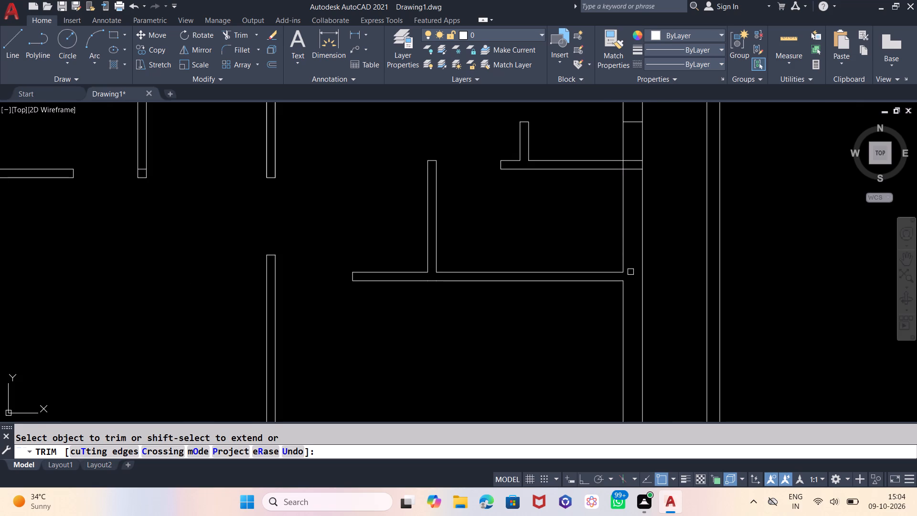
{"action": "scroll", "coordinate": [627, 144], "scroll_direction": "up", "scroll_amount": 2}
{"action": "left_click", "coordinate": [615, 197]}
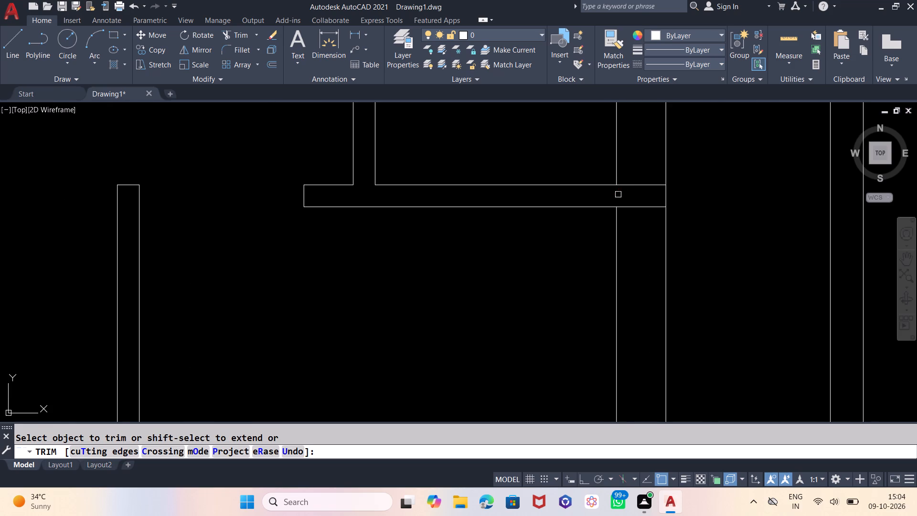
{"action": "left_click", "coordinate": [625, 185]}
{"action": "left_click", "coordinate": [629, 207]}
Trim open the third-lowest partition's junction with the right house wall, including the short cross line in the wall below it.
{"action": "scroll", "coordinate": [599, 315], "scroll_direction": "down", "scroll_amount": 2}
{"action": "scroll", "coordinate": [612, 222], "scroll_direction": "up", "scroll_amount": 3}
{"action": "left_click_drag", "start_coordinate": [614, 225], "coordinate": [614, 242]}
{"action": "left_click", "coordinate": [616, 270]}
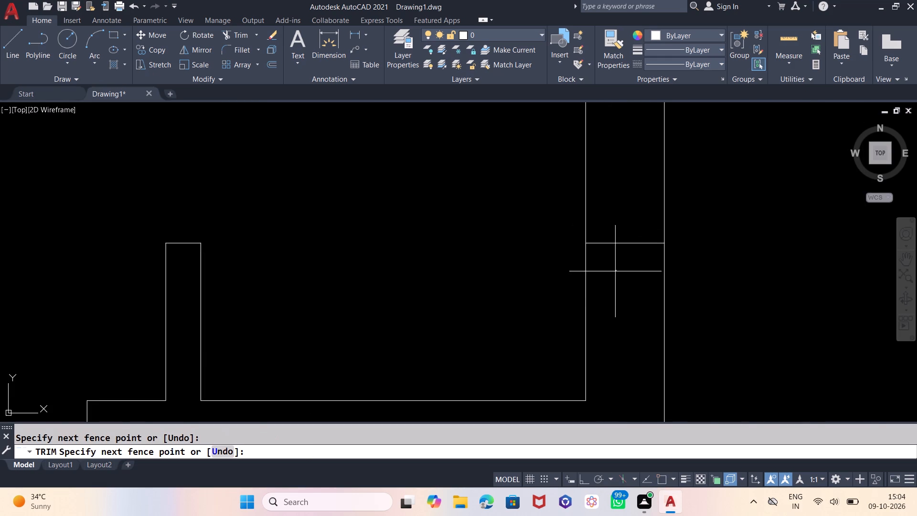
{"action": "scroll", "coordinate": [617, 301], "scroll_direction": "down", "scroll_amount": 3}
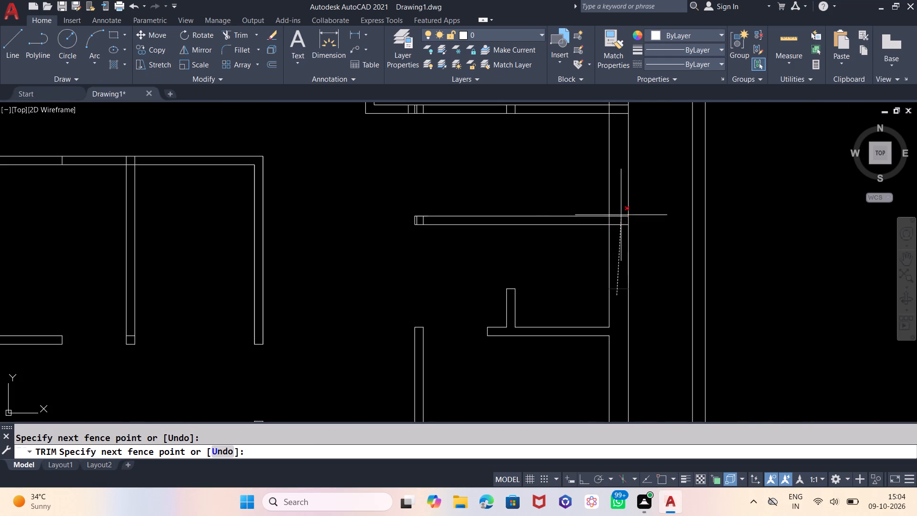
{"action": "left_click", "coordinate": [619, 204]}
{"action": "left_click", "coordinate": [609, 220]}
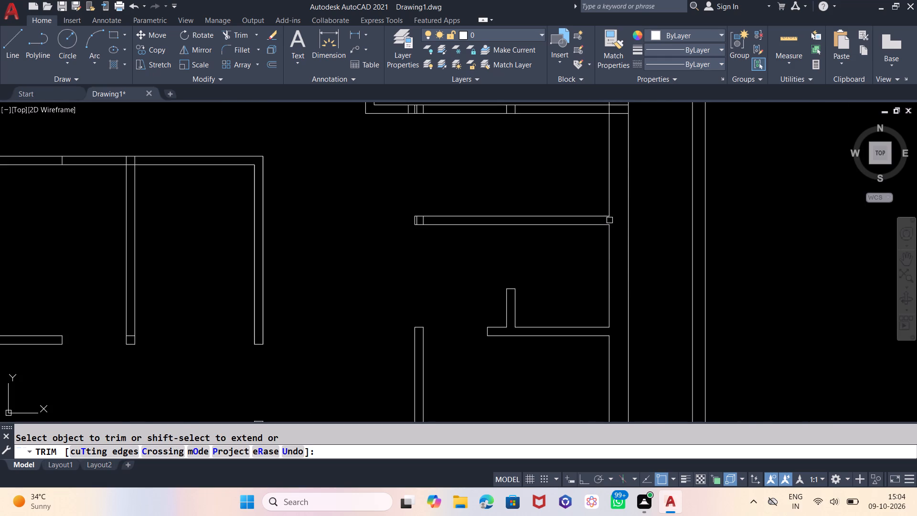
Trim away the two short vertical lines inside the free end of the third-lowest partition.
{"action": "scroll", "coordinate": [416, 218], "scroll_direction": "up", "scroll_amount": 4}
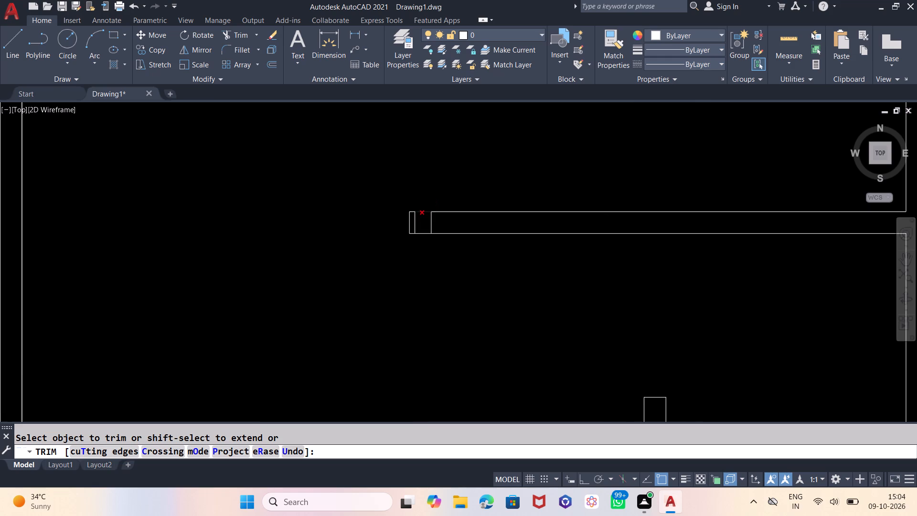
{"action": "left_click", "coordinate": [417, 220]}
{"action": "left_click", "coordinate": [434, 221]}
Trim open the uppermost right-hand horizontal partition's junction with the right house wall, including the short cross line just above it.
{"action": "scroll", "coordinate": [411, 228], "scroll_direction": "down", "scroll_amount": 3}
{"action": "scroll", "coordinate": [604, 236], "scroll_direction": "down", "scroll_amount": 2}
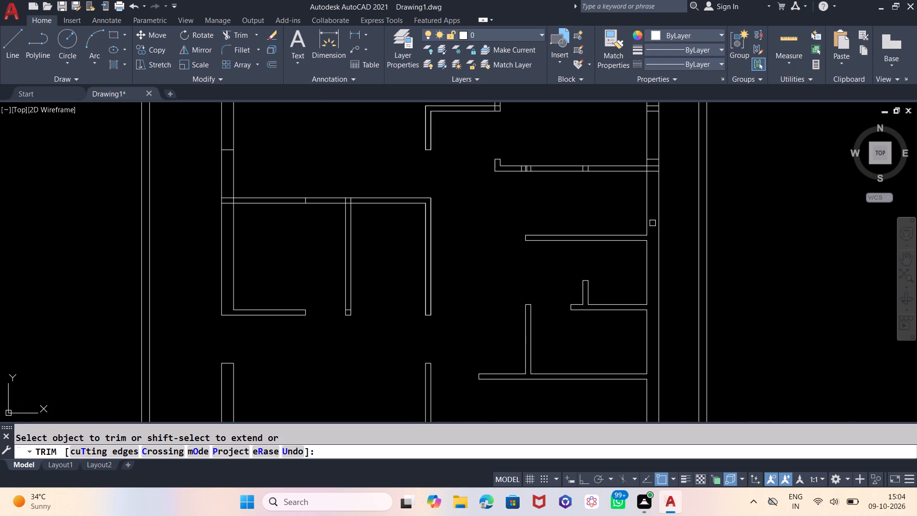
{"action": "scroll", "coordinate": [651, 164], "scroll_direction": "up", "scroll_amount": 3}
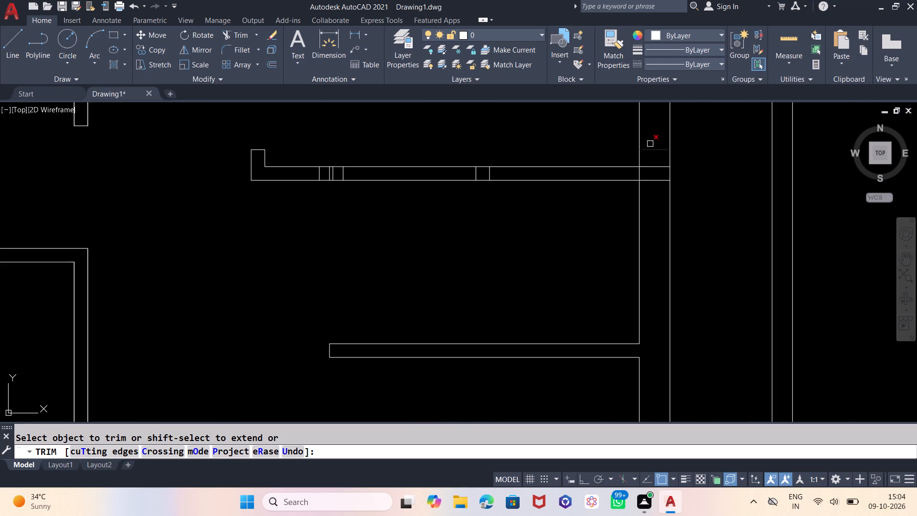
{"action": "left_click", "coordinate": [650, 143]}
{"action": "left_click", "coordinate": [657, 200]}
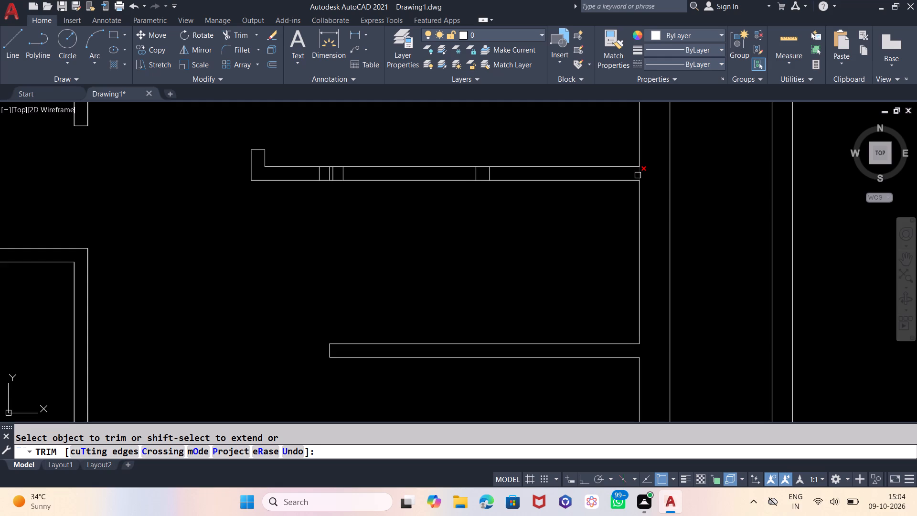
{"action": "left_click", "coordinate": [638, 175]}
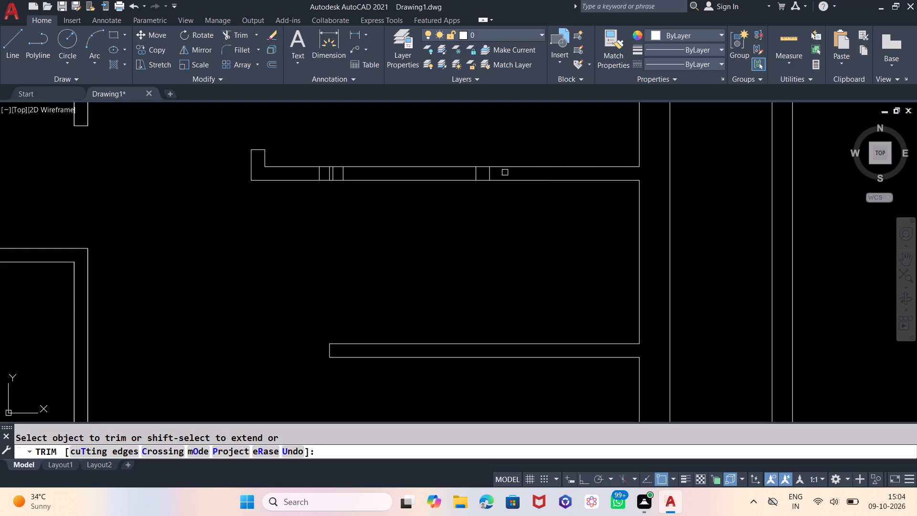
Trim away all the short vertical cross lines inside the uppermost right-hand horizontal partition.
{"action": "left_click", "coordinate": [504, 173]}
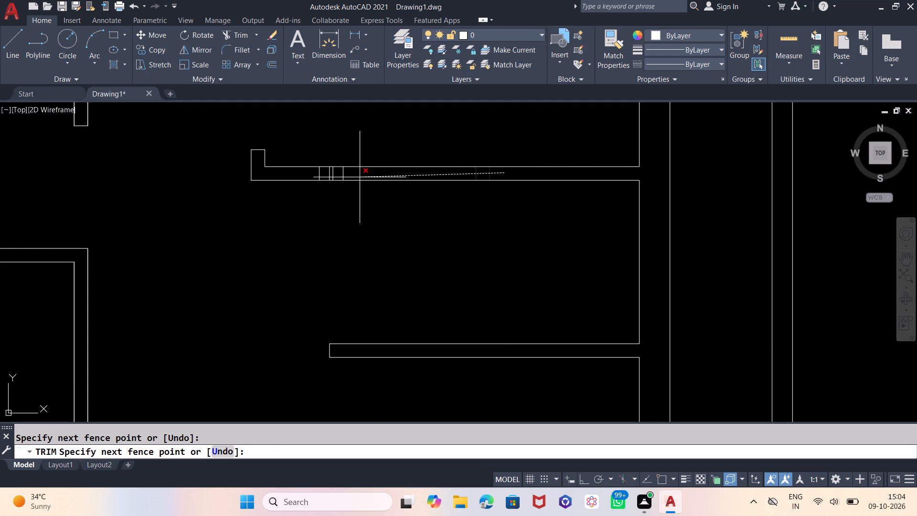
{"action": "left_click", "coordinate": [304, 174]}
Trim away the pair of short cross lines inside the upper part of the right house wall.
{"action": "scroll", "coordinate": [539, 439], "scroll_direction": "down", "scroll_amount": 3}
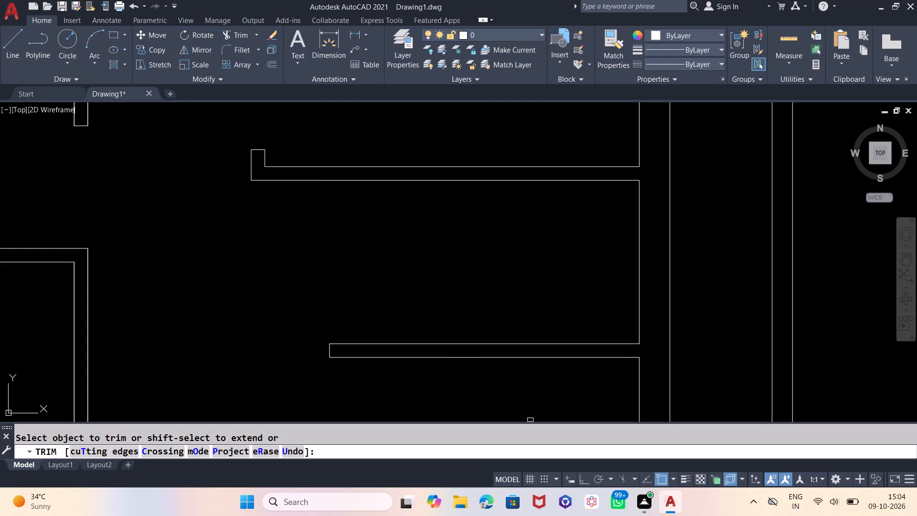
{"action": "scroll", "coordinate": [522, 377], "scroll_direction": "down", "scroll_amount": 2}
{"action": "scroll", "coordinate": [568, 241], "scroll_direction": "up", "scroll_amount": 3}
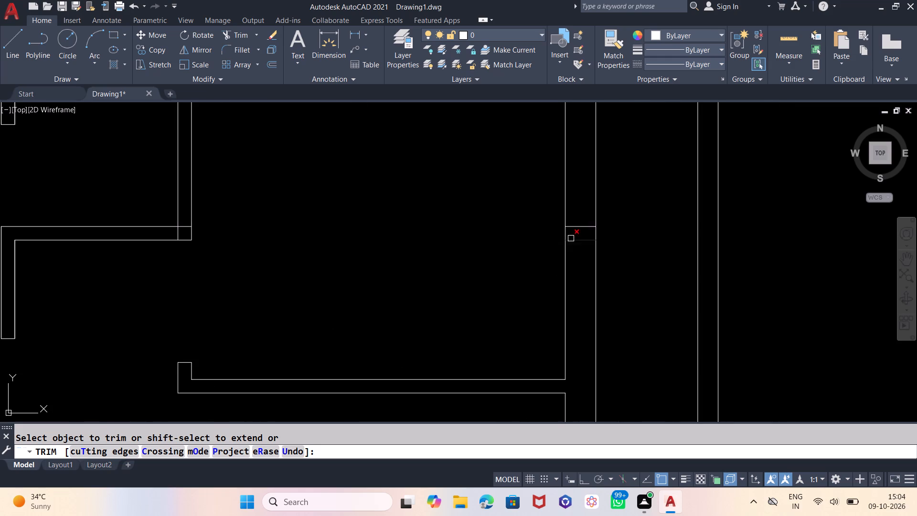
{"action": "left_click", "coordinate": [578, 214]}
{"action": "left_click", "coordinate": [576, 245]}
Trim the overlapping lines at the corner where the second vertical partition from the top wall meets its short horizontal return.
{"action": "scroll", "coordinate": [631, 292], "scroll_direction": "down", "scroll_amount": 3}
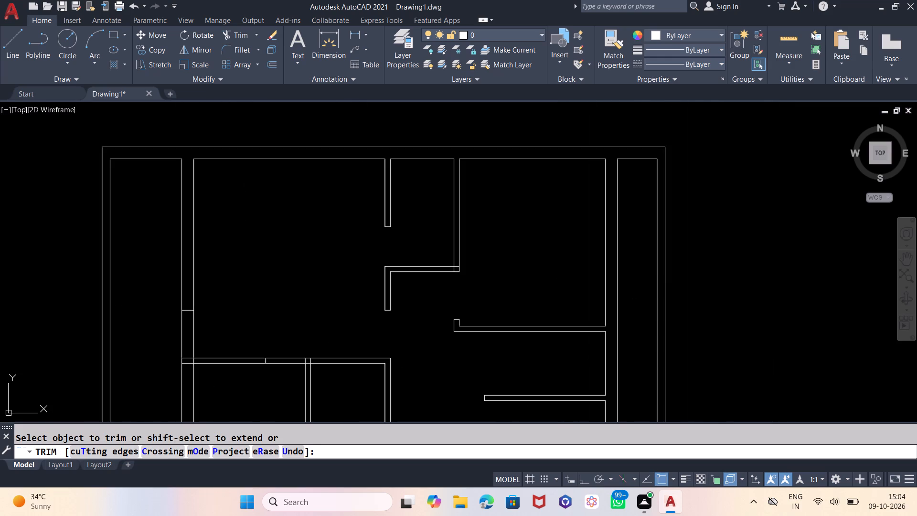
{"action": "scroll", "coordinate": [458, 275], "scroll_direction": "up", "scroll_amount": 3}
{"action": "left_click", "coordinate": [438, 252]}
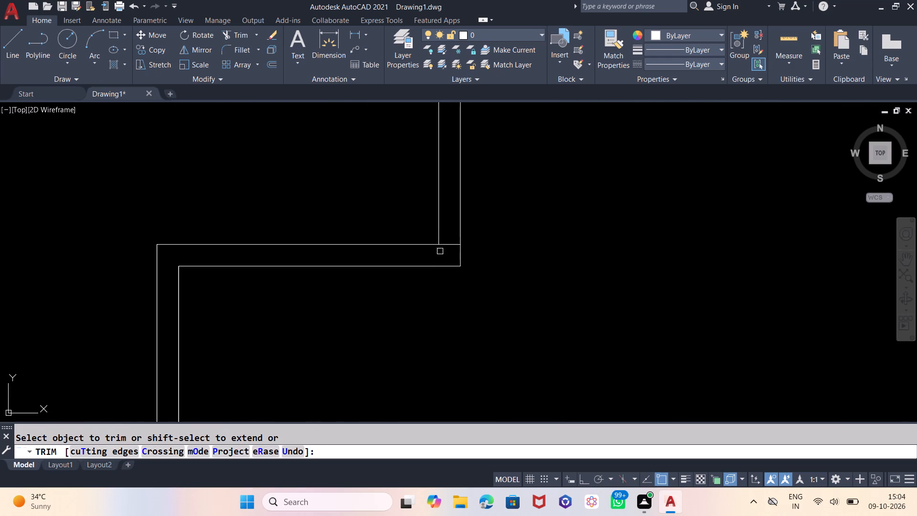
{"action": "left_click", "coordinate": [451, 243]}
Trim the short cross line out of the left house wall and open its junction with the horizontal partition below.
{"action": "scroll", "coordinate": [613, 256], "scroll_direction": "down", "scroll_amount": 3}
{"action": "scroll", "coordinate": [639, 301], "scroll_direction": "down", "scroll_amount": 1}
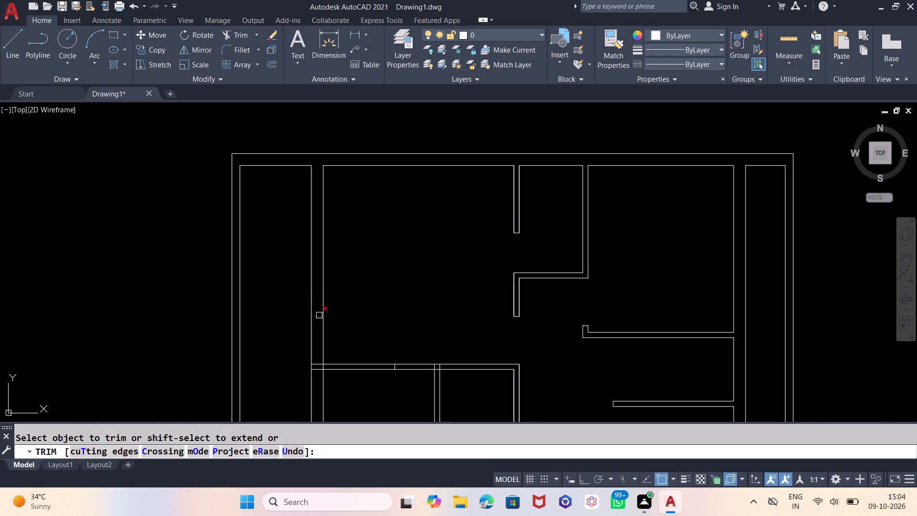
{"action": "left_click", "coordinate": [319, 315]}
{"action": "scroll", "coordinate": [312, 371], "scroll_direction": "up", "scroll_amount": 3}
{"action": "middle_click", "coordinate": [312, 371]}
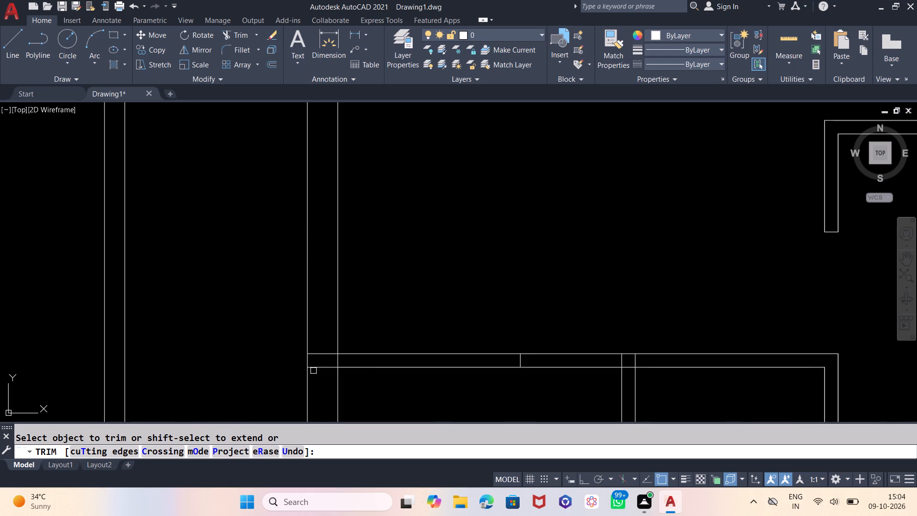
{"action": "left_click", "coordinate": [314, 371]}
{"action": "left_click", "coordinate": [323, 339]}
{"action": "left_click", "coordinate": [335, 361]}
Trim the short cross line inside the left horizontal partition and open its T-junction with the vertical partition below.
{"action": "left_click", "coordinate": [521, 362]}
{"action": "left_click", "coordinate": [625, 367]}
{"action": "left_click", "coordinate": [621, 364]}
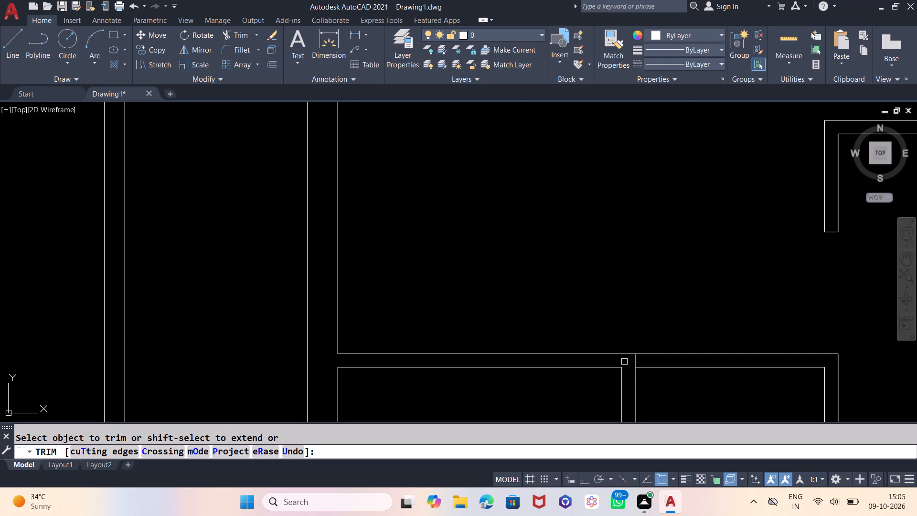
{"action": "left_click", "coordinate": [634, 361]}
Trim away the short cross line inside the lower end of the vertical partition between the two left-hand rooms.
{"action": "scroll", "coordinate": [586, 283], "scroll_direction": "down", "scroll_amount": 5}
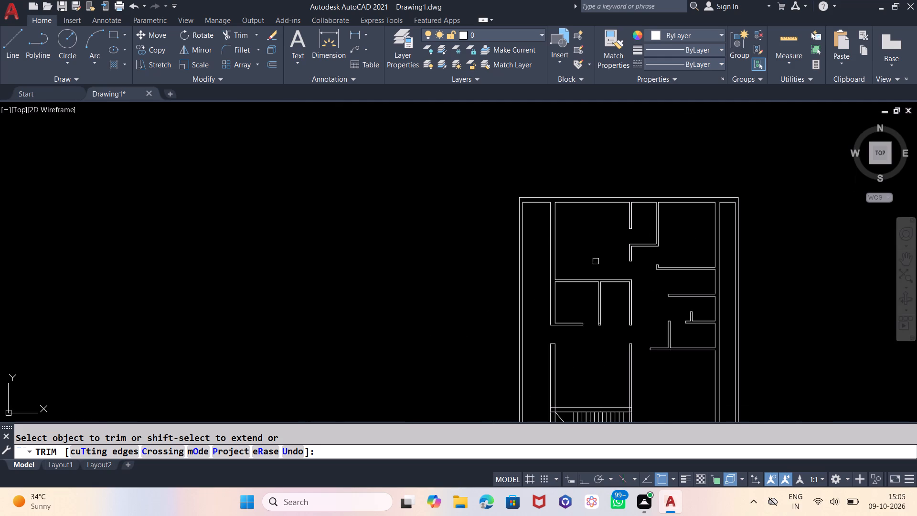
{"action": "scroll", "coordinate": [600, 321], "scroll_direction": "up", "scroll_amount": 3}
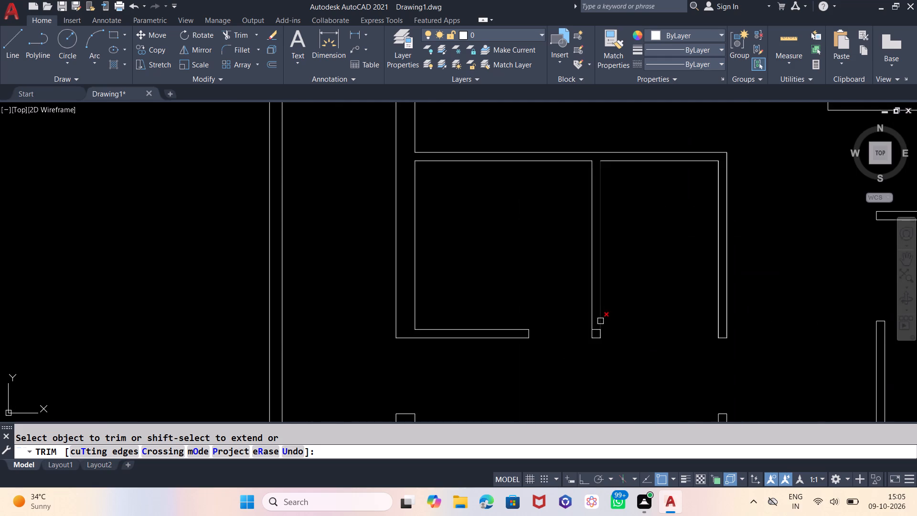
{"action": "scroll", "coordinate": [597, 326], "scroll_direction": "up", "scroll_amount": 4}
{"action": "left_click", "coordinate": [589, 356]}
{"action": "scroll", "coordinate": [471, 286], "scroll_direction": "down", "scroll_amount": 2}
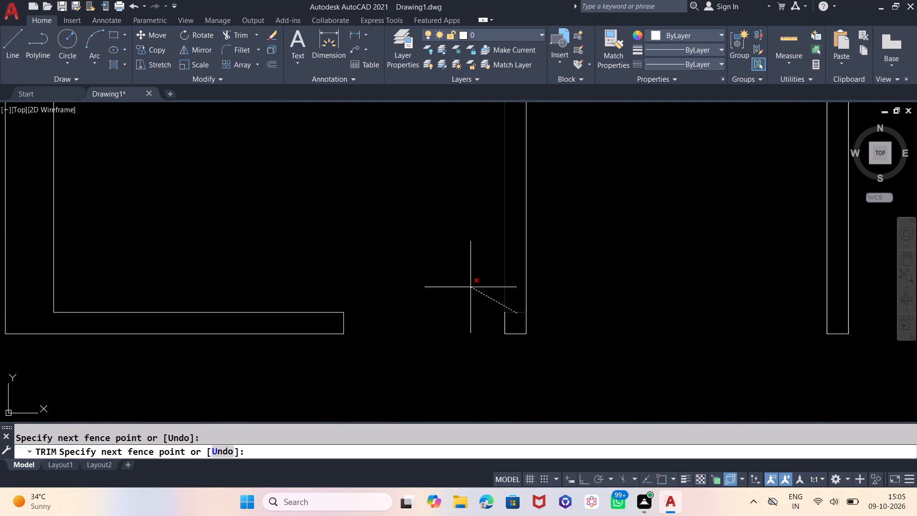
{"action": "left_click", "coordinate": [516, 311]}
Trim the crossing lines where the horizontal wall above the staircase meets the left house wall, leaving an open T-junction.
{"action": "scroll", "coordinate": [401, 304], "scroll_direction": "down", "scroll_amount": 1}
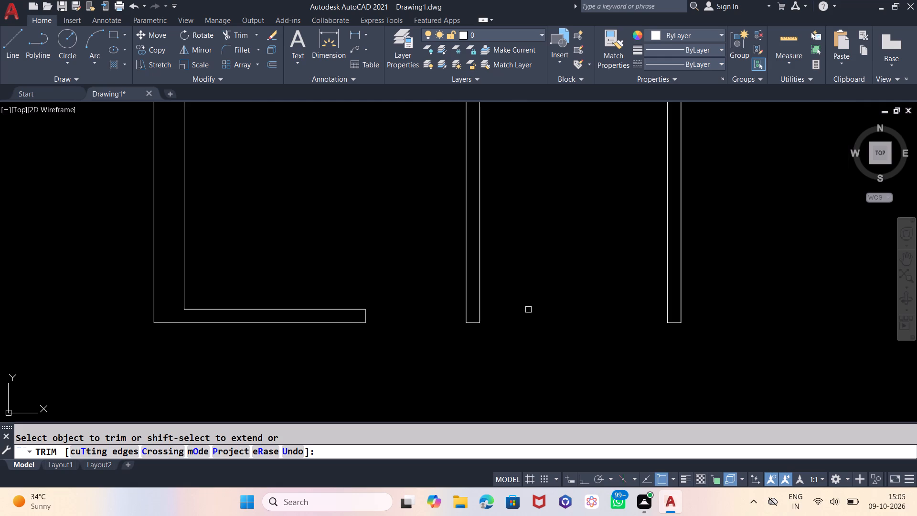
{"action": "scroll", "coordinate": [626, 380], "scroll_direction": "down", "scroll_amount": 3}
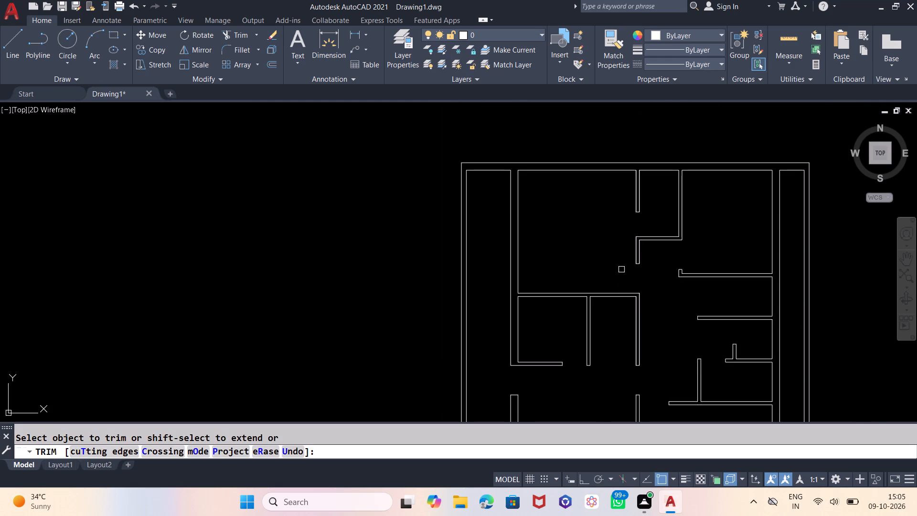
{"action": "scroll", "coordinate": [620, 241], "scroll_direction": "down", "scroll_amount": 1}
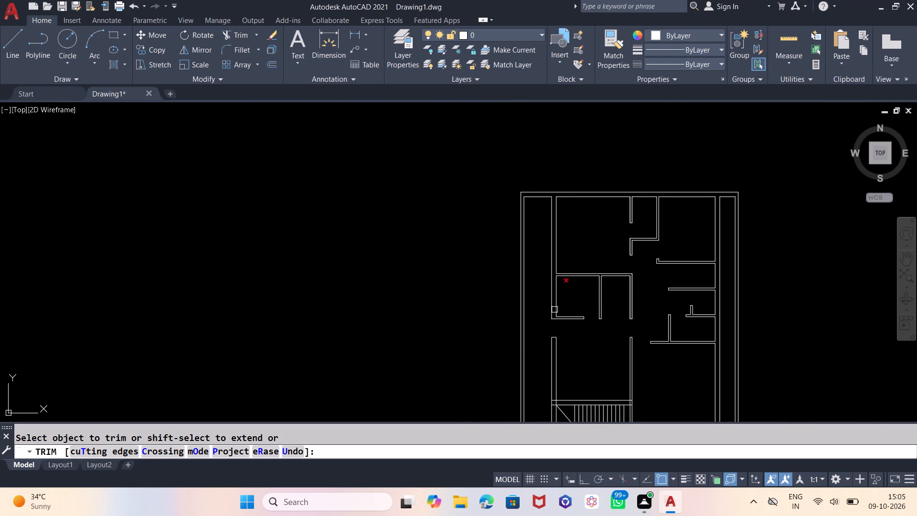
{"action": "scroll", "coordinate": [569, 186], "scroll_direction": "down", "scroll_amount": 2}
{"action": "scroll", "coordinate": [568, 253], "scroll_direction": "up", "scroll_amount": 1}
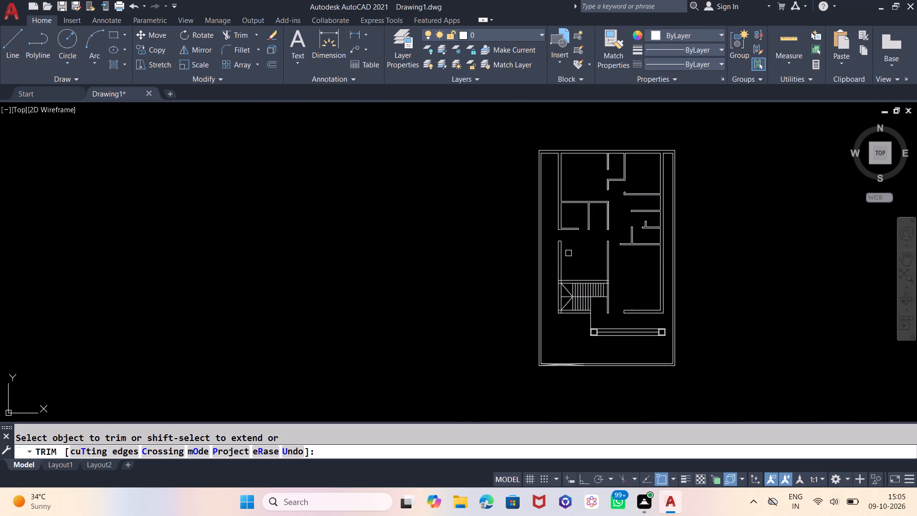
{"action": "scroll", "coordinate": [637, 233], "scroll_direction": "up", "scroll_amount": 1}
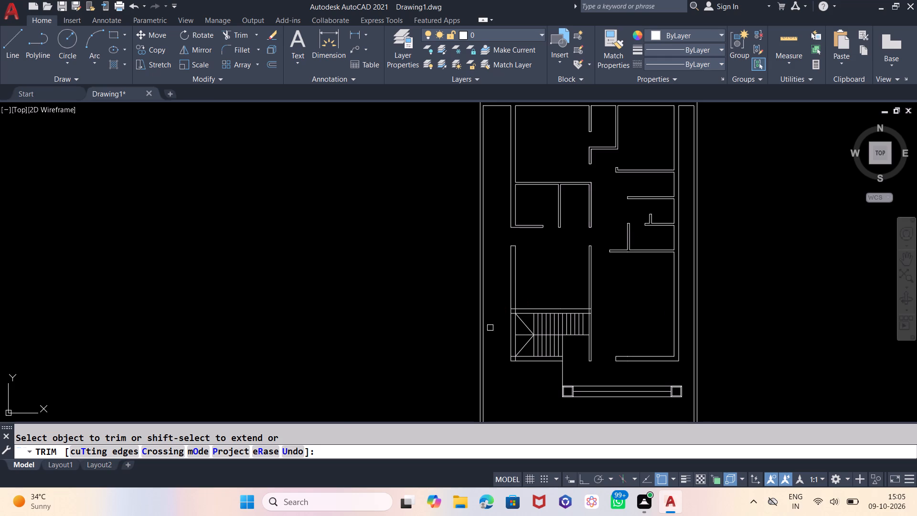
{"action": "scroll", "coordinate": [505, 315], "scroll_direction": "up", "scroll_amount": 4}
{"action": "left_click", "coordinate": [555, 274]}
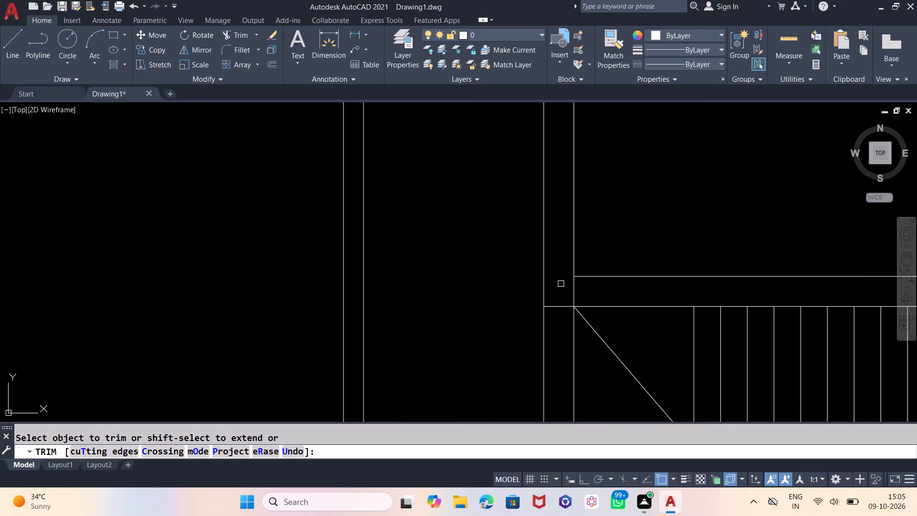
{"action": "left_click", "coordinate": [575, 291]}
{"action": "left_click", "coordinate": [558, 307]}
Trim the crossing lines where the wall above the staircase meets the vertical partition at its other end.
{"action": "scroll", "coordinate": [435, 286], "scroll_direction": "down", "scroll_amount": 2}
{"action": "scroll", "coordinate": [680, 288], "scroll_direction": "up", "scroll_amount": 3}
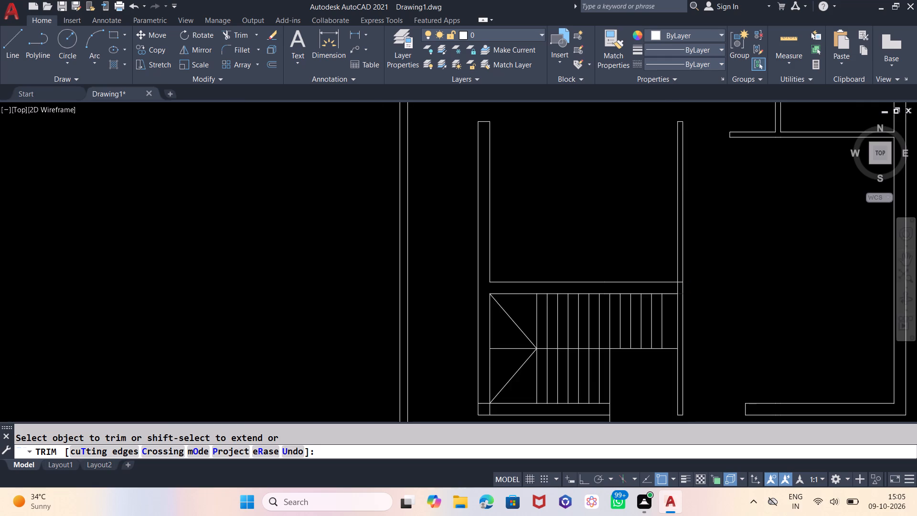
{"action": "left_click", "coordinate": [678, 271]}
{"action": "left_click", "coordinate": [672, 282]}
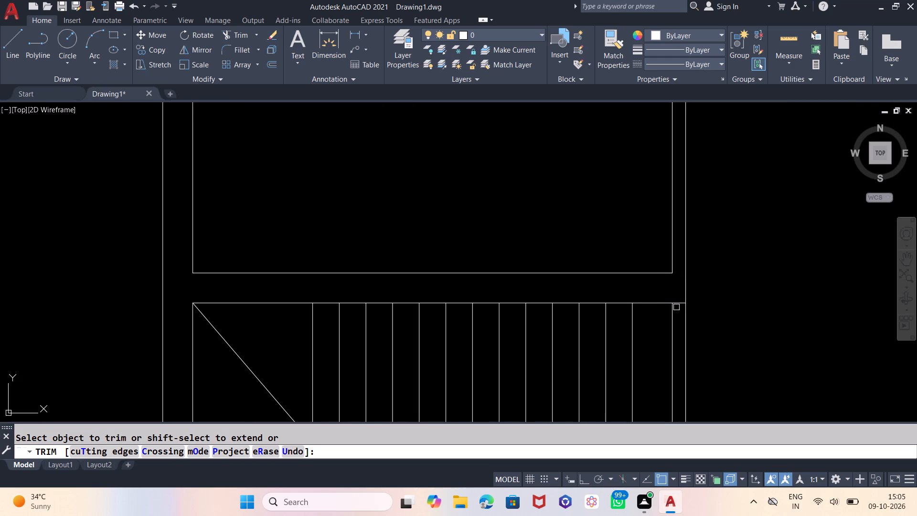
{"action": "left_click", "coordinate": [677, 305]}
Trim the two overlapping line pieces inside the lower-left wall corner of the staircase.
{"action": "scroll", "coordinate": [655, 212], "scroll_direction": "down", "scroll_amount": 2}
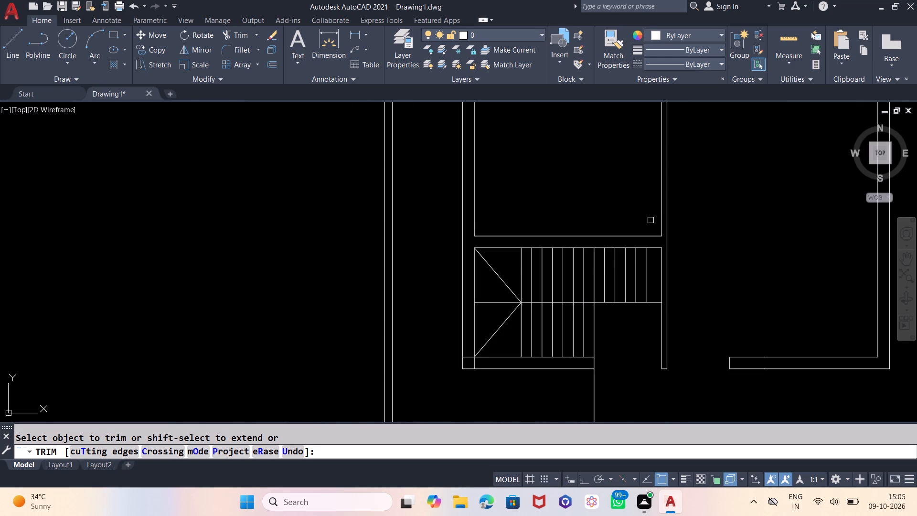
{"action": "left_click", "coordinate": [469, 356]}
{"action": "left_click", "coordinate": [473, 364]}
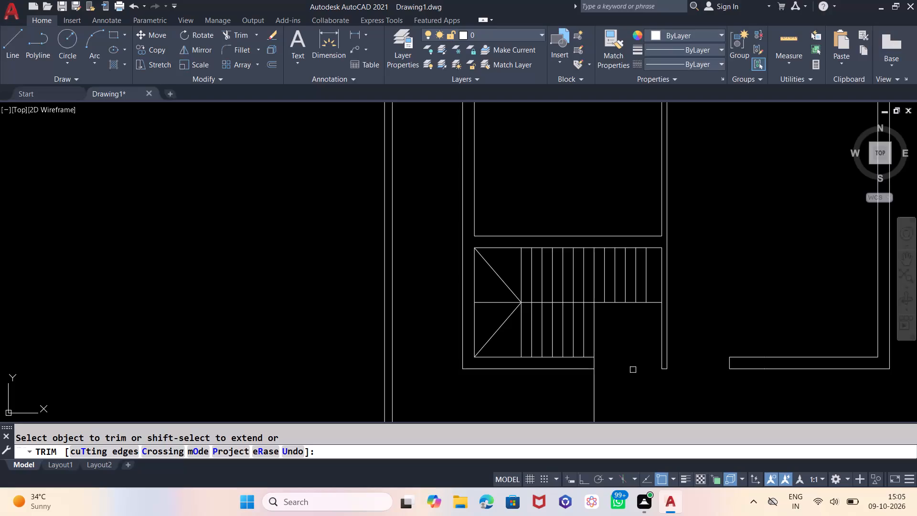
End the Trim command and zoom to the drawing extents to view the whole floor plan.
{"action": "scroll", "coordinate": [522, 256], "scroll_direction": "down", "scroll_amount": 2}
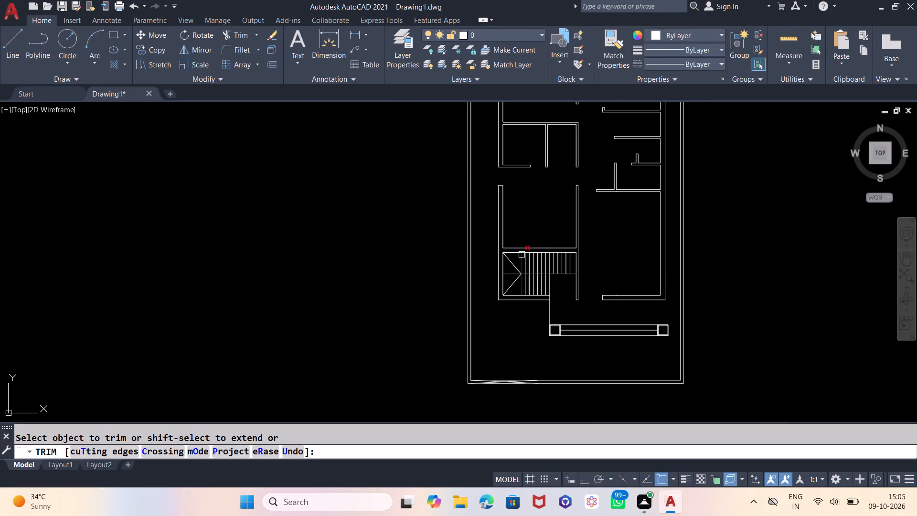
{"action": "scroll", "coordinate": [478, 411], "scroll_direction": "down", "scroll_amount": 2}
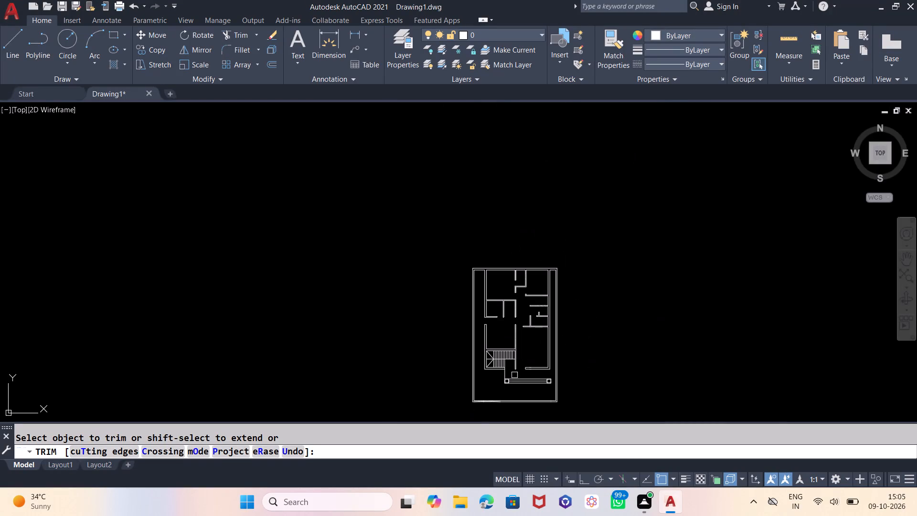
{"action": "key", "text": "z"}
{"action": "key", "text": "Return"}
{"action": "key", "text": "e"}
{"action": "key", "text": "Return"}
{"action": "key", "text": "Escape"}
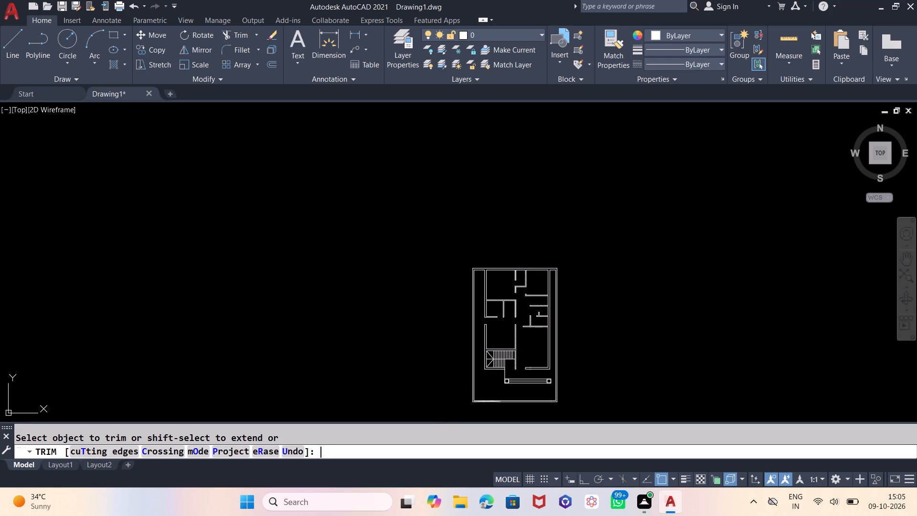
{"action": "key", "text": "z"}
{"action": "key", "text": "Return"}
{"action": "key", "text": "e"}
{"action": "key", "text": "Return"}
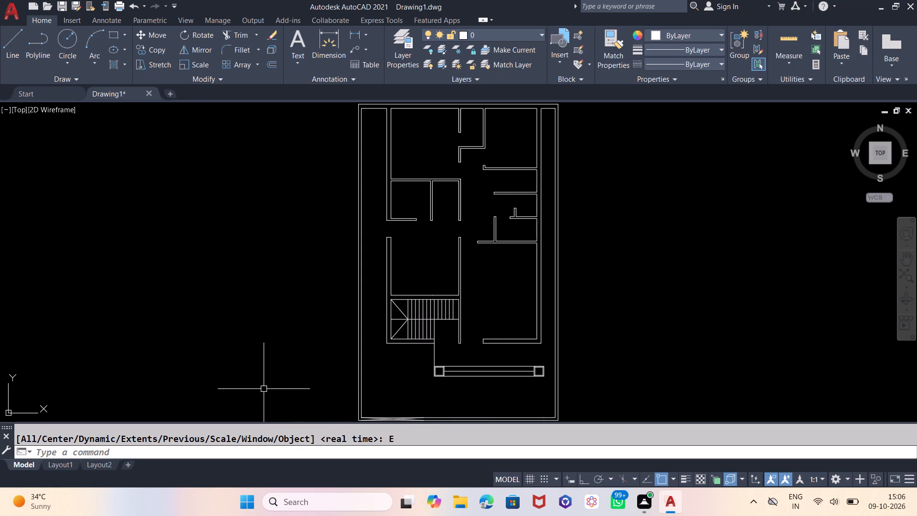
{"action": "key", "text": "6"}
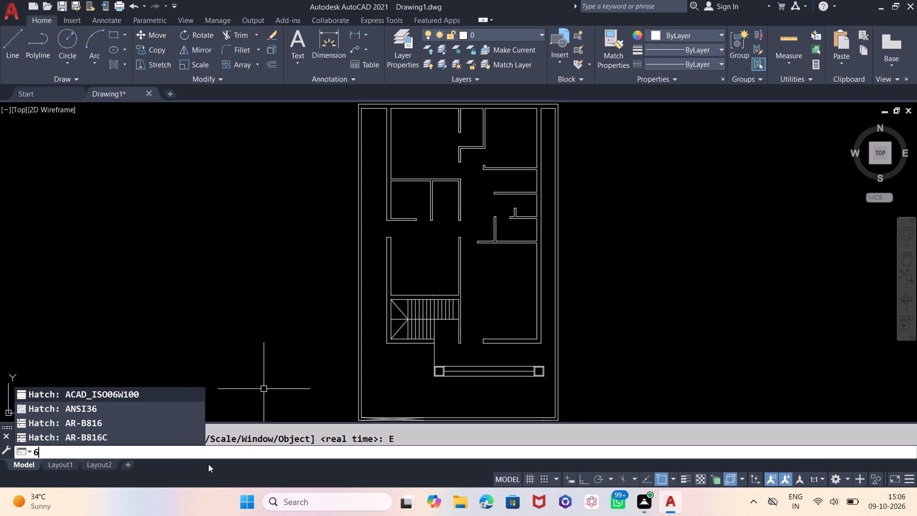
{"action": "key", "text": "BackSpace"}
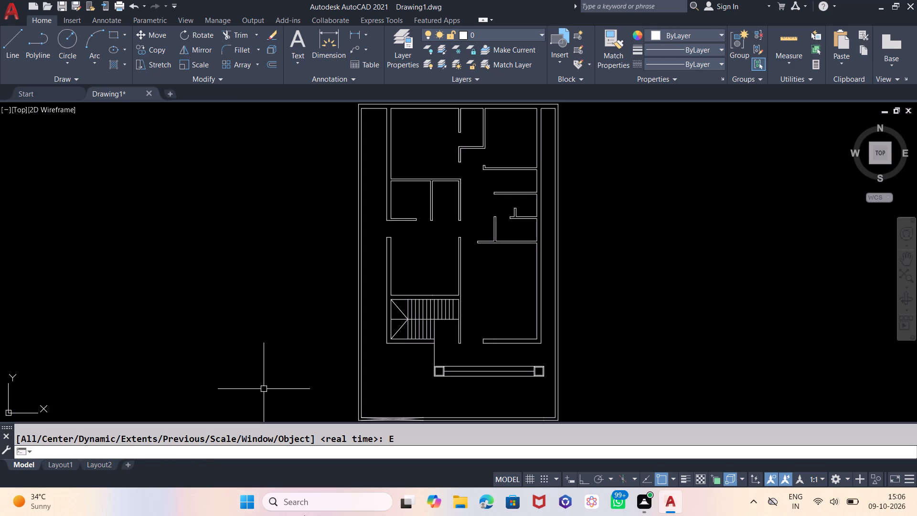
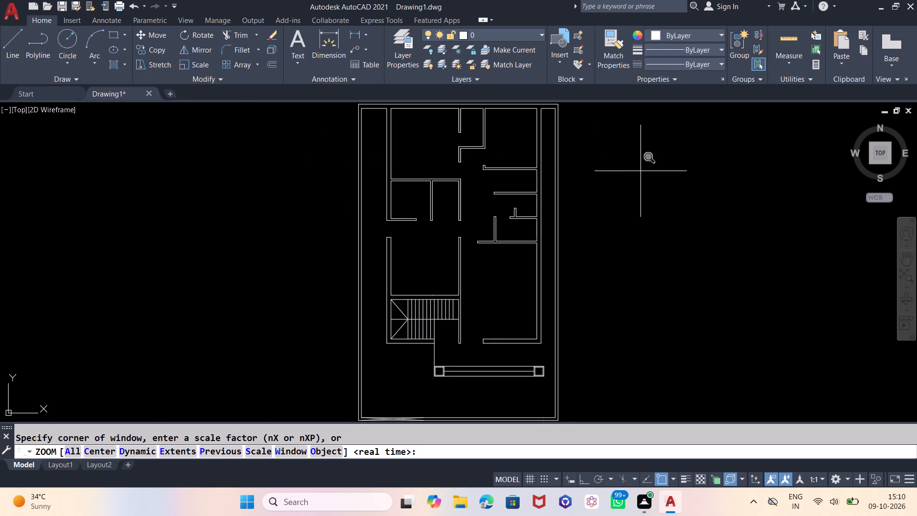
Cancel the active Zoom command and dismiss the Lenovo Vantage update notification without installing the updates.
{"action": "key", "text": "Escape"}
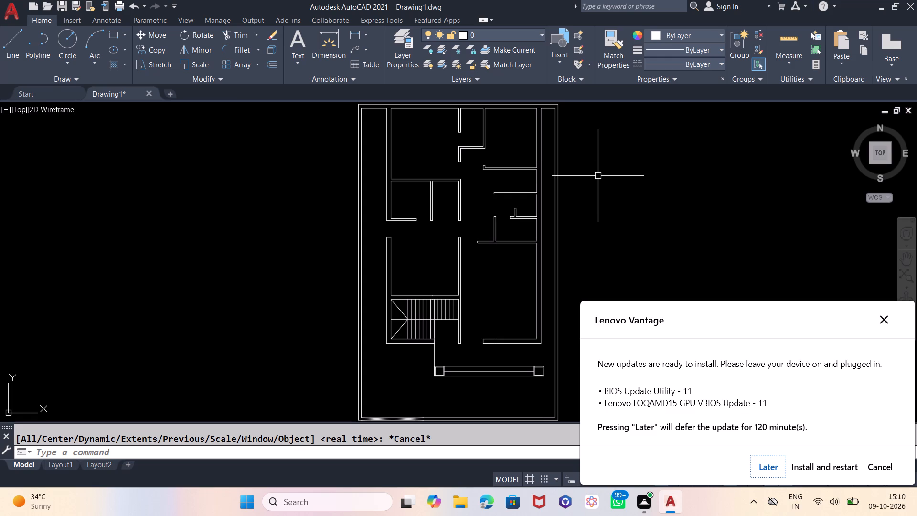
{"action": "left_click", "coordinate": [883, 316]}
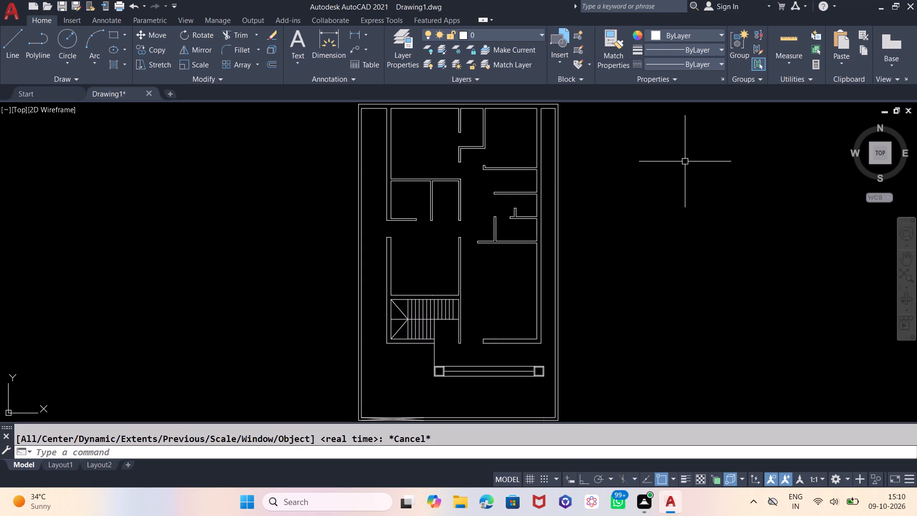
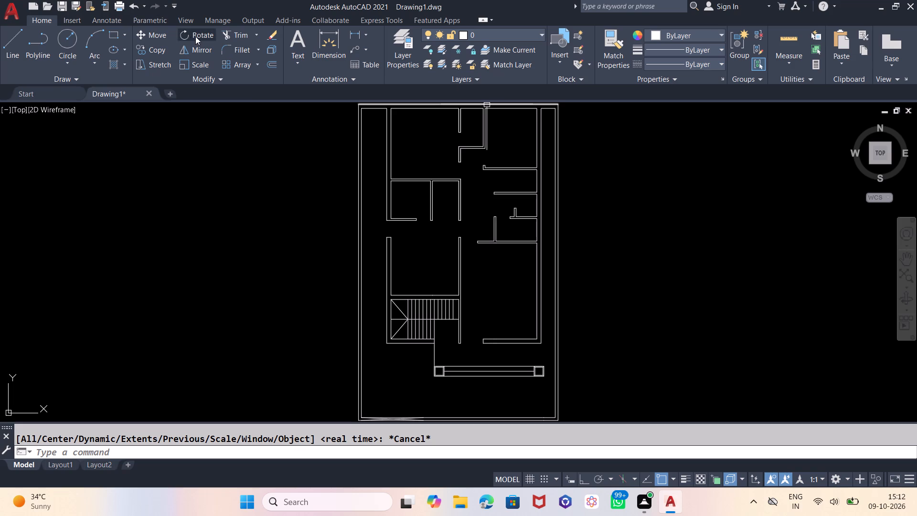
Draw an L of two 36-inch lines east of the floor plan, one going straight down and one across.
{"action": "left_click", "coordinate": [11, 43]}
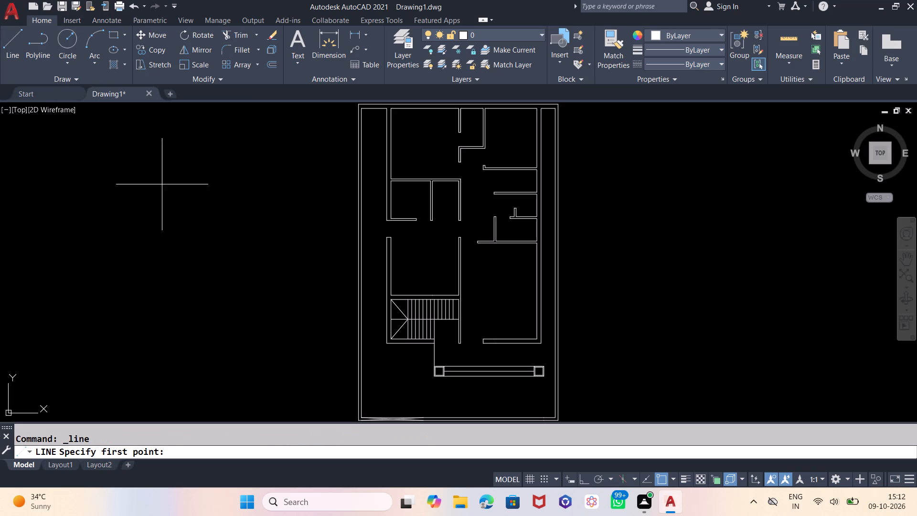
{"action": "scroll", "coordinate": [51, 166], "scroll_direction": "down", "scroll_amount": 1}
{"action": "scroll", "coordinate": [379, 183], "scroll_direction": "up", "scroll_amount": 1}
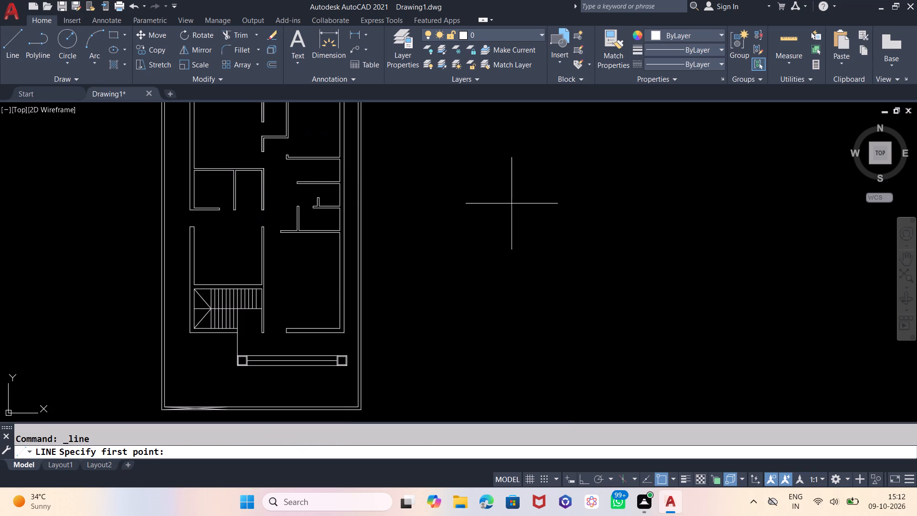
{"action": "left_click", "coordinate": [546, 197]}
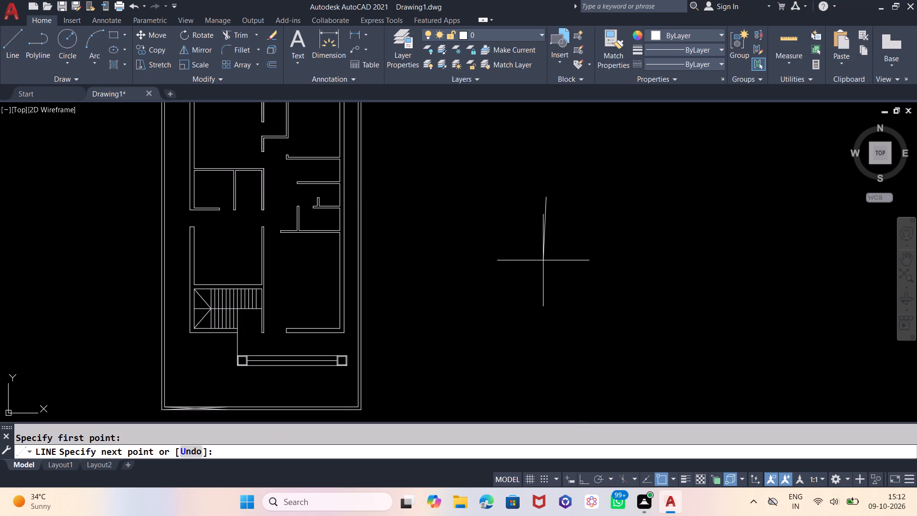
{"action": "key", "text": "F8"}
{"action": "type", "text": "36"}
{"action": "key", "text": "Return"}
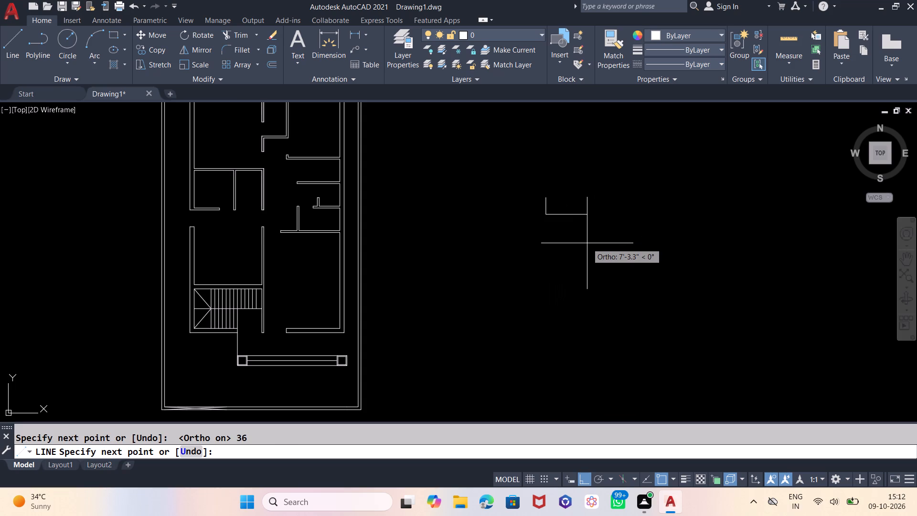
{"action": "type", "text": "36"}
{"action": "key", "text": "Return"}
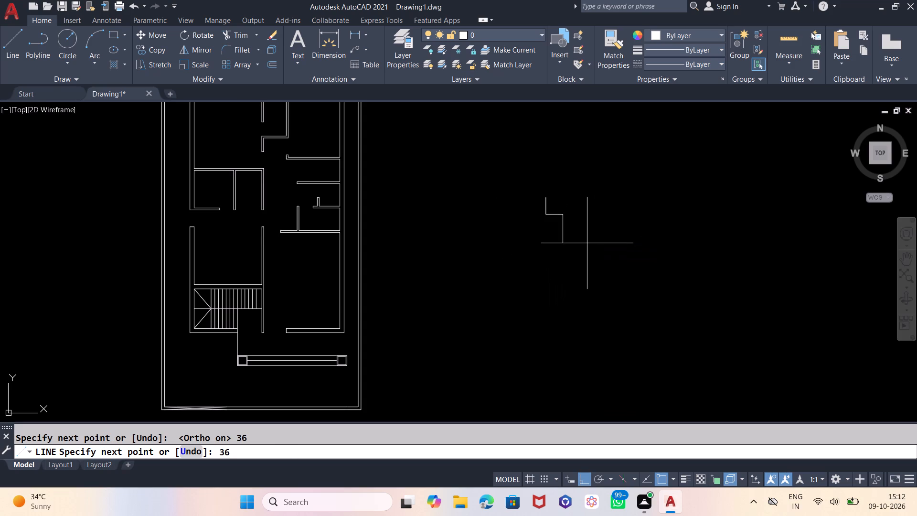
{"action": "key", "text": "Escape"}
Offset the vertical 36-inch line 3 inches toward the inside of the L to form the door leaf.
{"action": "scroll", "coordinate": [553, 195], "scroll_direction": "up", "scroll_amount": 3}
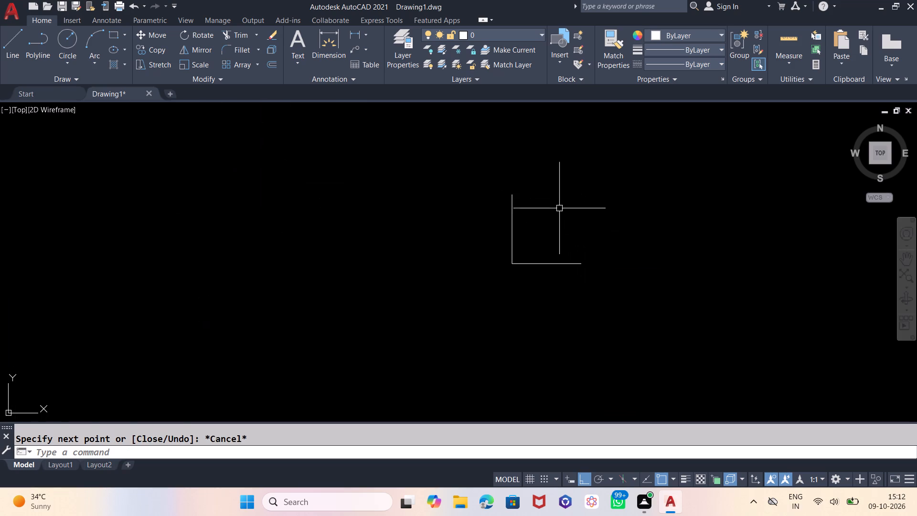
{"action": "key", "text": "o"}
{"action": "key", "text": "Return"}
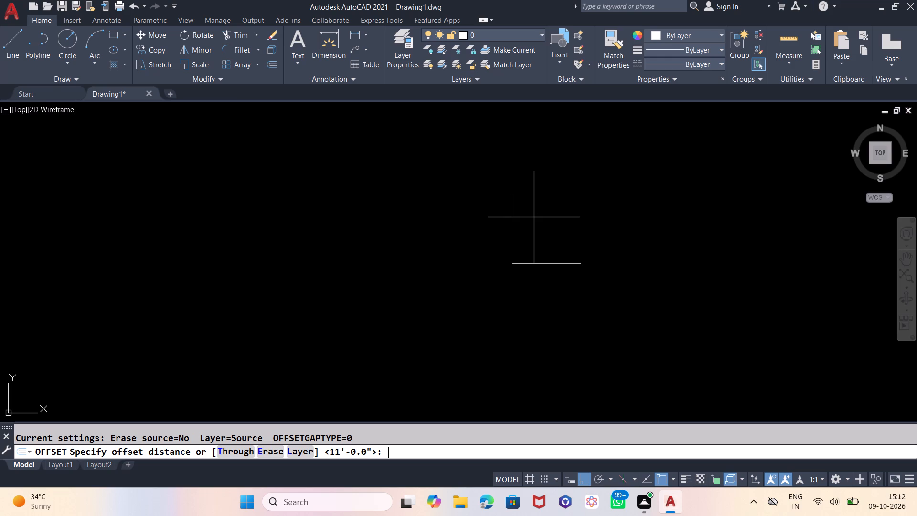
{"action": "key", "text": "3"}
{"action": "key", "text": "Return"}
{"action": "left_click", "coordinate": [512, 211]}
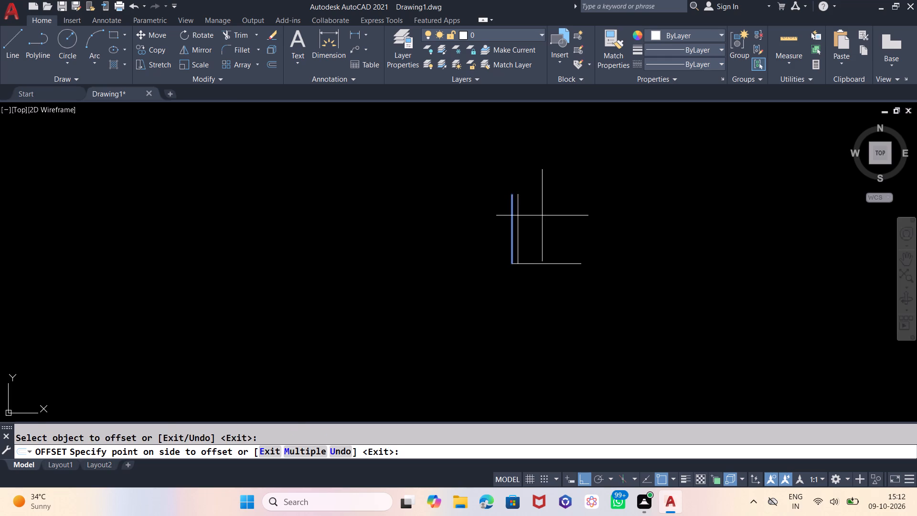
{"action": "left_click", "coordinate": [542, 215]}
{"action": "key", "text": "Escape"}
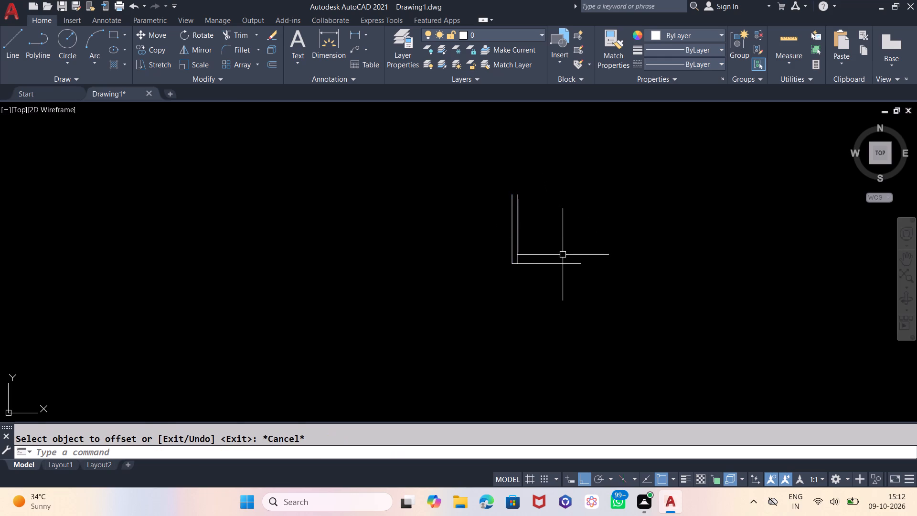
Draw the door swing arc from the horizontal line's free end to the vertical line's top, centred on the L's corner.
{"action": "key", "text": "a"}
{"action": "key", "text": "Return"}
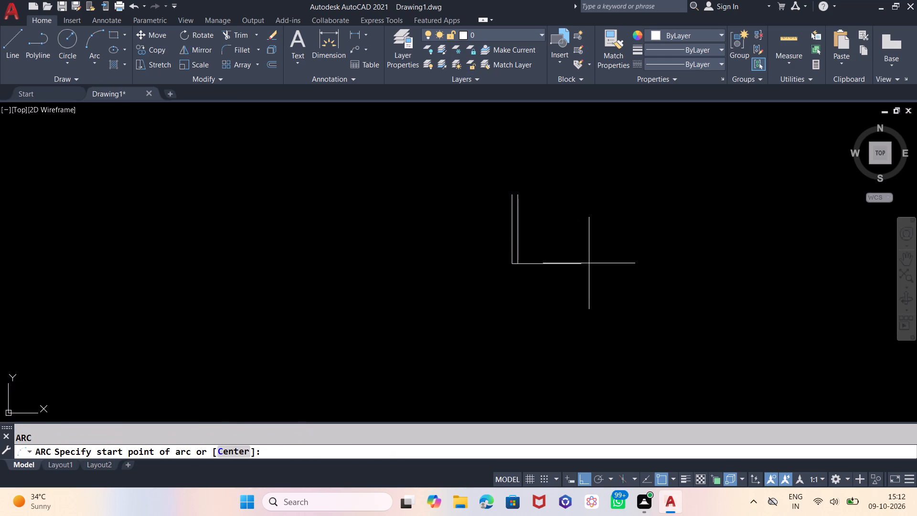
{"action": "left_click", "coordinate": [581, 262]}
{"action": "key", "text": "e"}
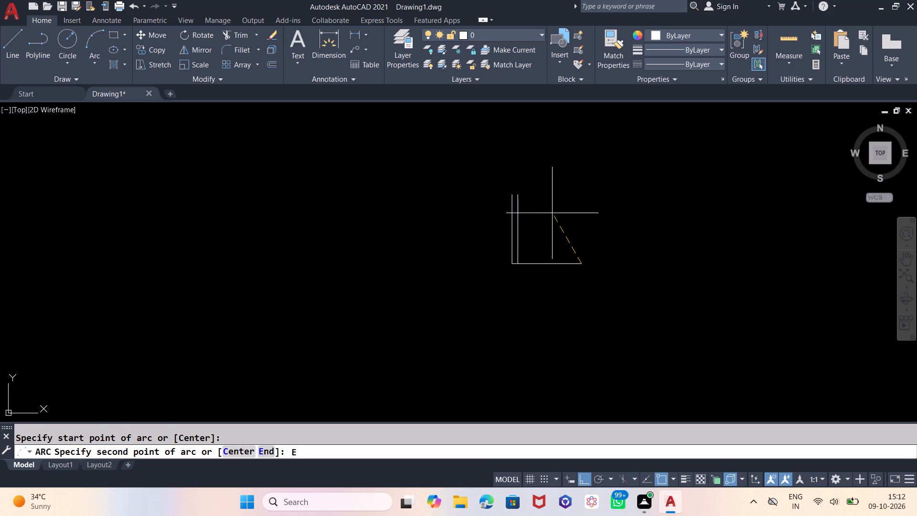
{"action": "key", "text": "Return"}
{"action": "left_click", "coordinate": [509, 193]}
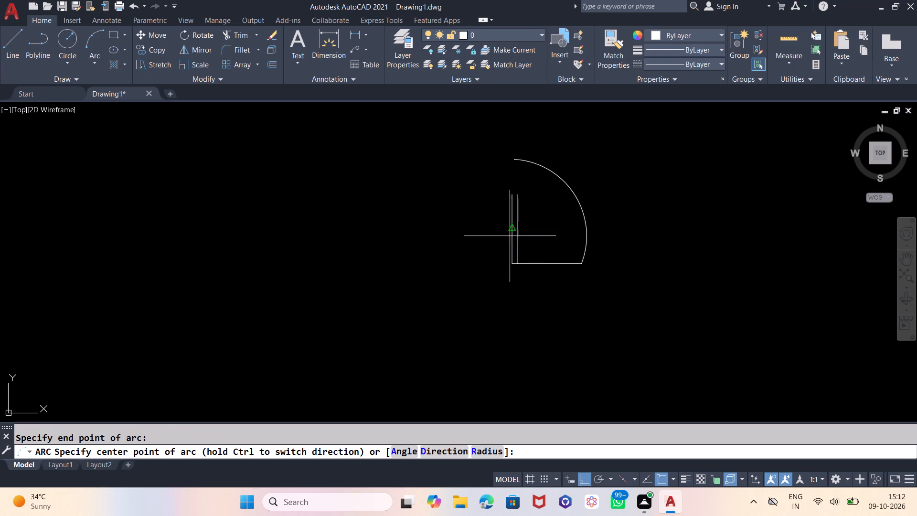
{"action": "left_click", "coordinate": [510, 264]}
{"action": "key", "text": "Escape"}
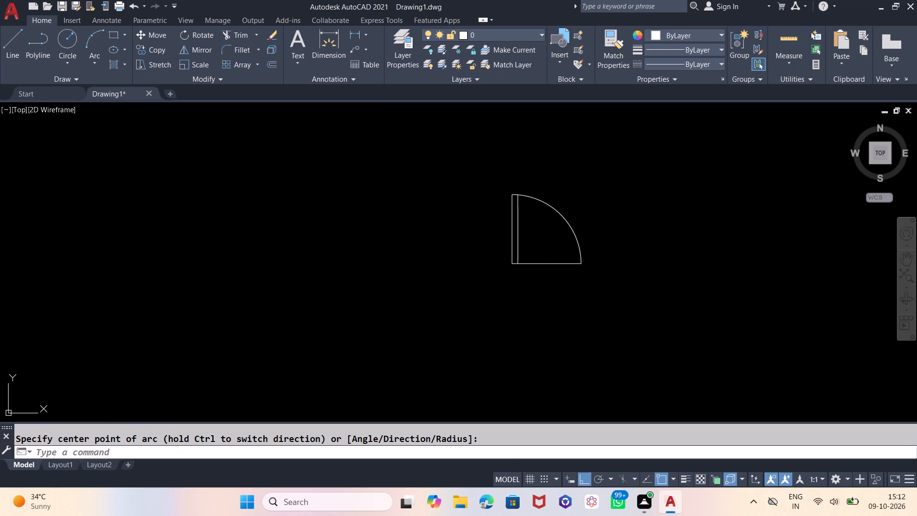
Trim away the horizontal line between the door leaf and the end of the swing arc.
{"action": "type", "text": "TR"}
{"action": "key", "text": "Return"}
{"action": "key", "text": "Return"}
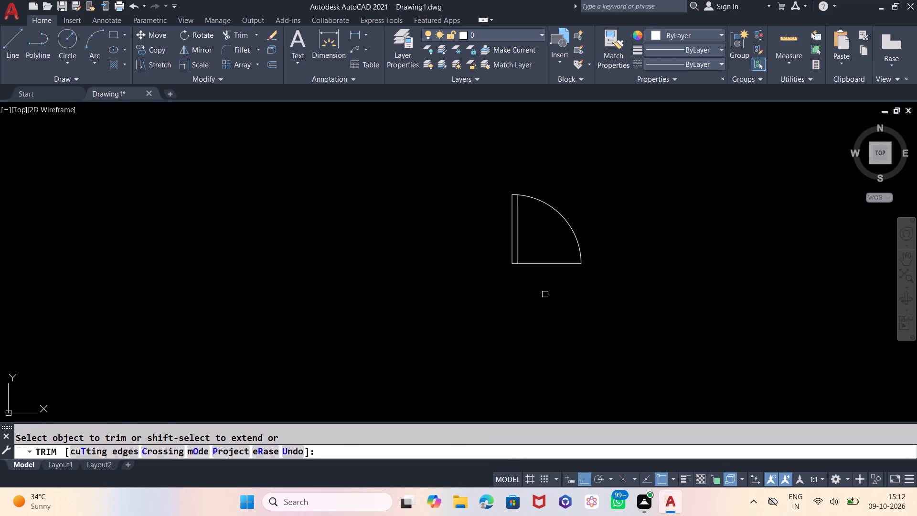
{"action": "left_click", "coordinate": [544, 285]}
{"action": "left_click", "coordinate": [538, 250]}
{"action": "scroll", "coordinate": [549, 301], "scroll_direction": "down", "scroll_amount": 3}
{"action": "scroll", "coordinate": [593, 247], "scroll_direction": "down", "scroll_amount": 2}
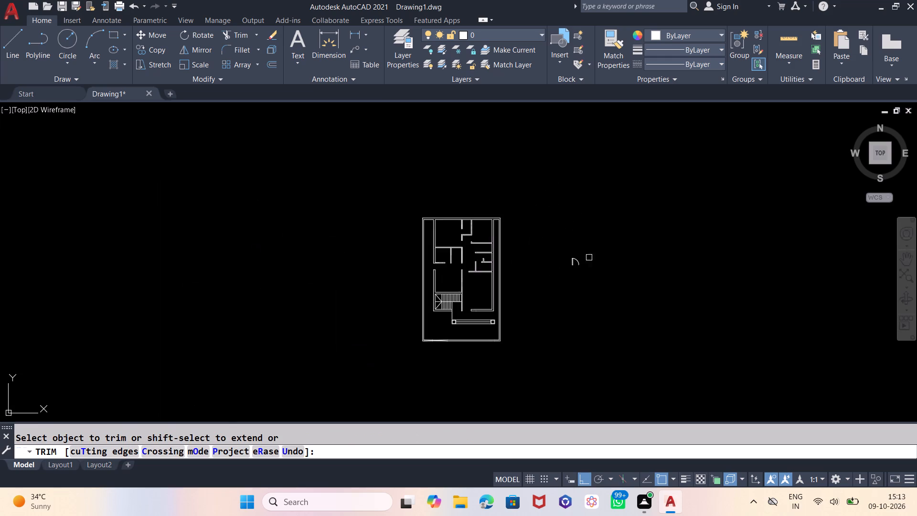
{"action": "scroll", "coordinate": [581, 272], "scroll_direction": "up", "scroll_amount": 2}
{"action": "key", "text": "Escape"}
Mirror the door symbol about a vertical line on its west side, keeping the original.
{"action": "left_click", "coordinate": [589, 228]}
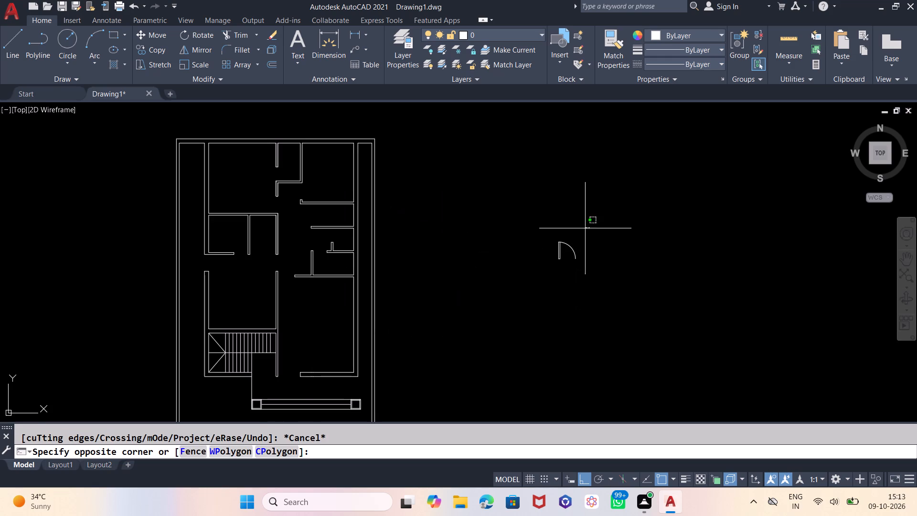
{"action": "left_click", "coordinate": [531, 269]}
{"action": "type", "text": "MI"}
{"action": "key", "text": "Return"}
{"action": "left_click", "coordinate": [528, 236]}
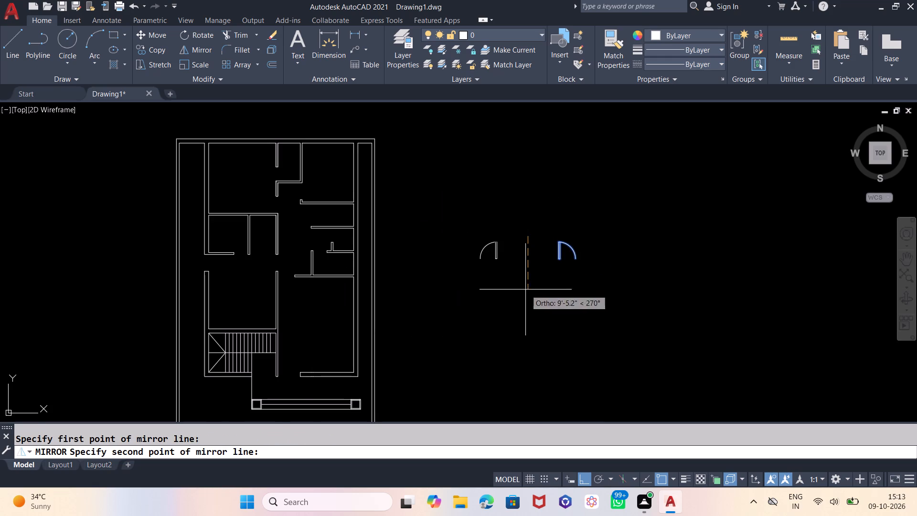
{"action": "left_click", "coordinate": [525, 290]}
{"action": "key", "text": "Return"}
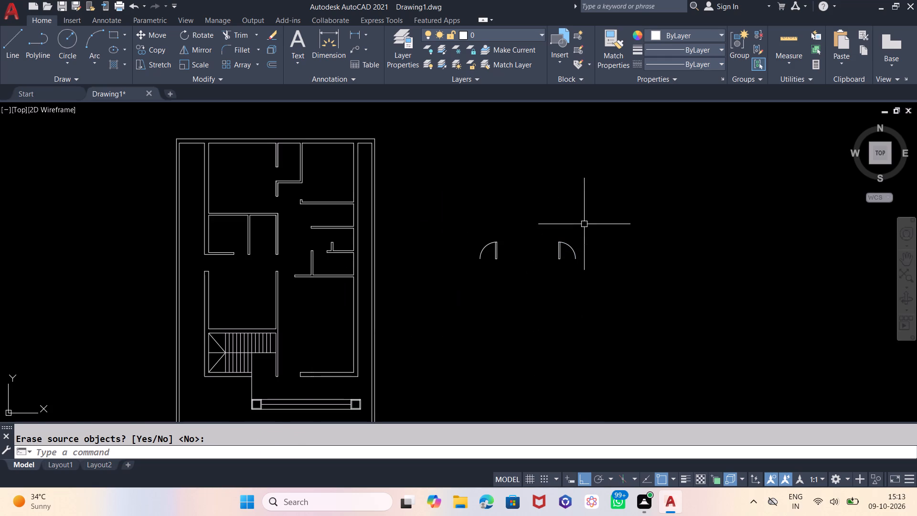
Copy the original door symbol twice to the east, in line with it.
{"action": "left_click_drag", "start_coordinate": [584, 222], "coordinate": [579, 226]}
{"action": "left_click", "coordinate": [531, 273]}
{"action": "type", "text": "CP"}
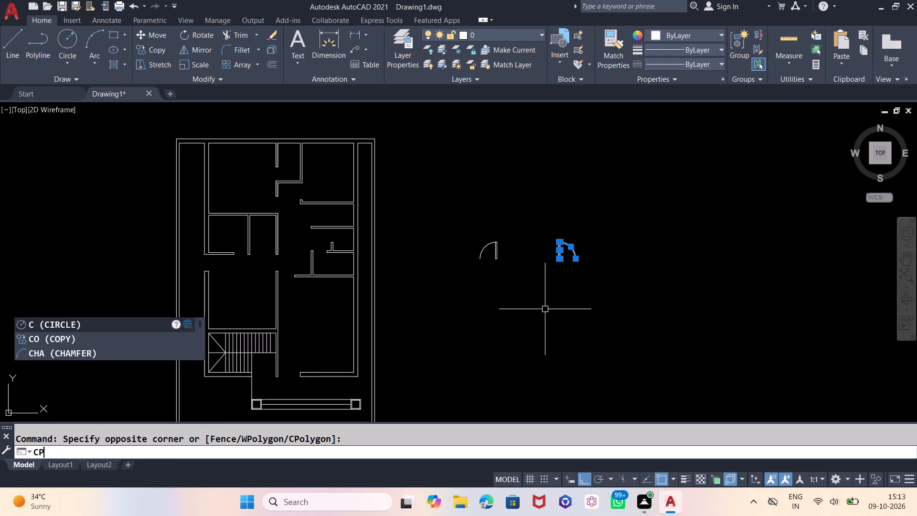
{"action": "key", "text": "Return"}
{"action": "left_click", "coordinate": [545, 306]}
{"action": "left_click", "coordinate": [585, 330]}
{"action": "left_click", "coordinate": [659, 306]}
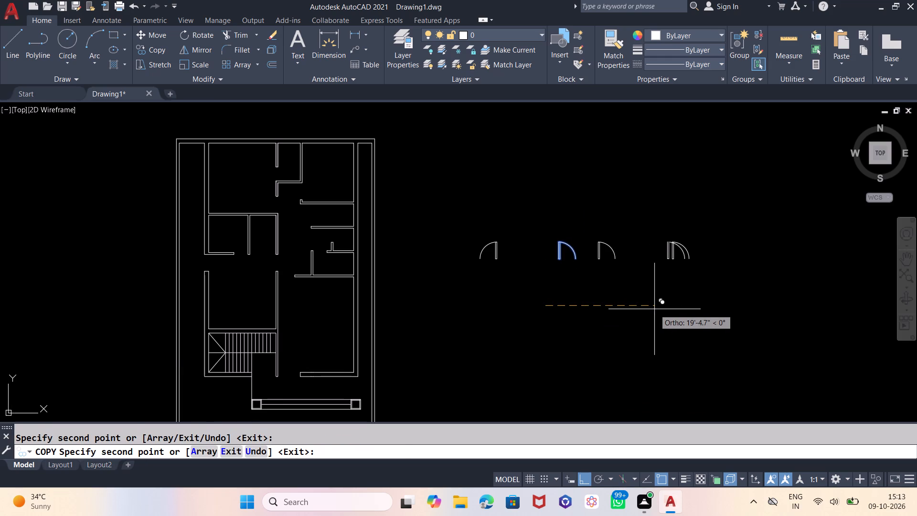
{"action": "key", "text": "Escape"}
Copy the mirrored door symbol three times straight down below it.
{"action": "left_click_drag", "start_coordinate": [522, 232], "coordinate": [517, 233]}
{"action": "left_click", "coordinate": [454, 285]}
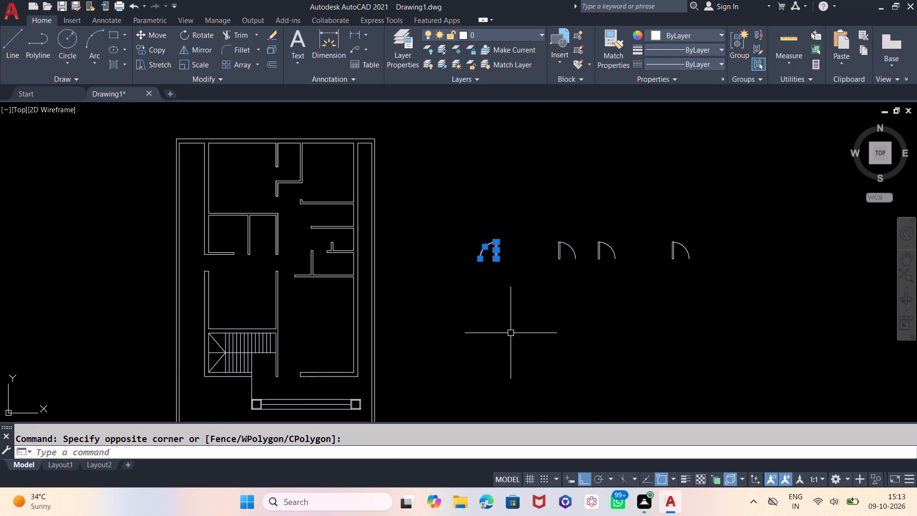
{"action": "key", "text": "c"}
{"action": "key", "text": "p"}
{"action": "key", "text": "Return"}
{"action": "left_click", "coordinate": [511, 233]}
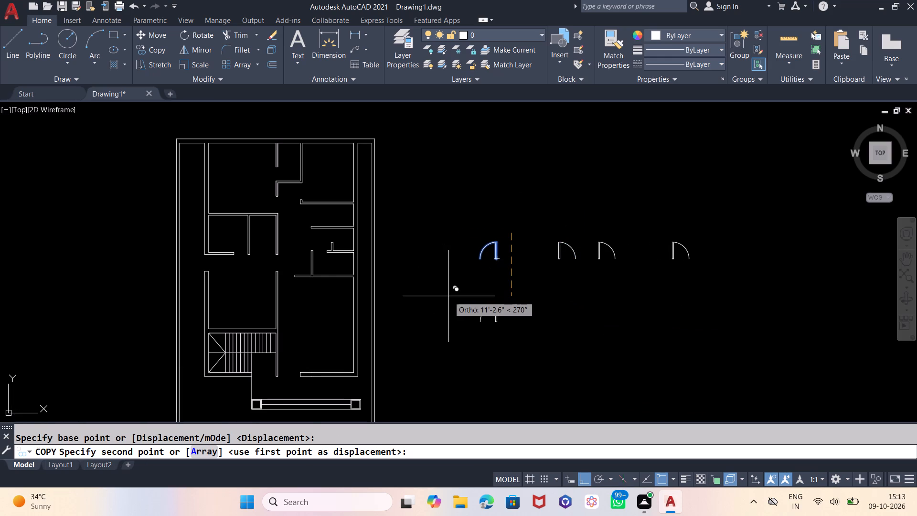
{"action": "left_click", "coordinate": [480, 287]}
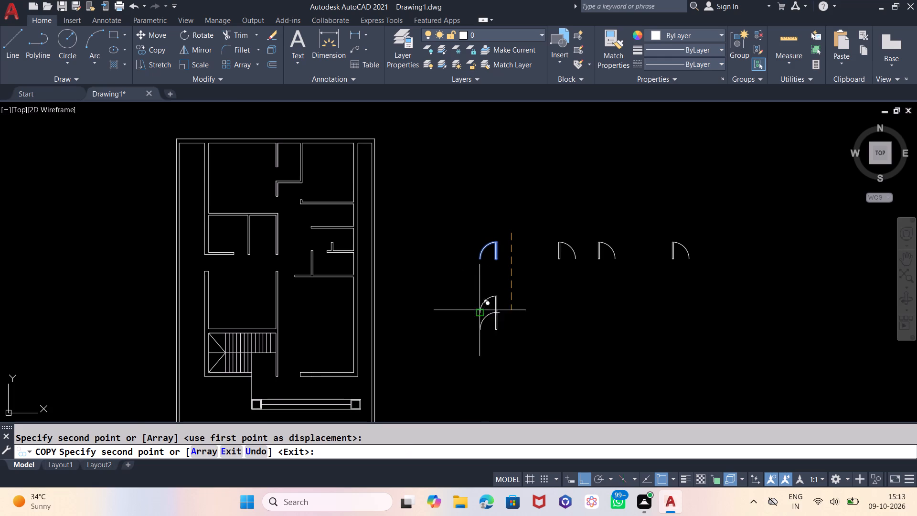
{"action": "left_click", "coordinate": [482, 355]}
{"action": "left_click", "coordinate": [521, 379]}
{"action": "key", "text": "Escape"}
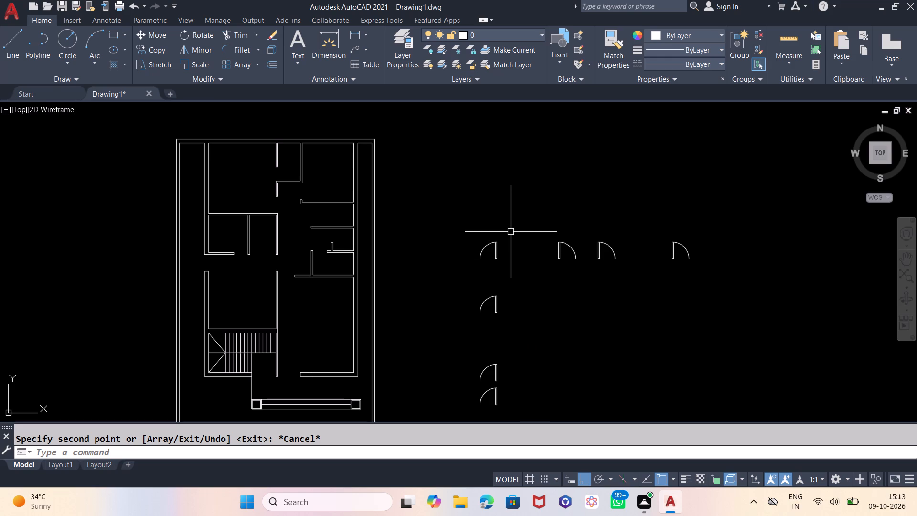
Rotate the original door symbol 90° counterclockwise about a point just below it.
{"action": "left_click", "coordinate": [575, 236]}
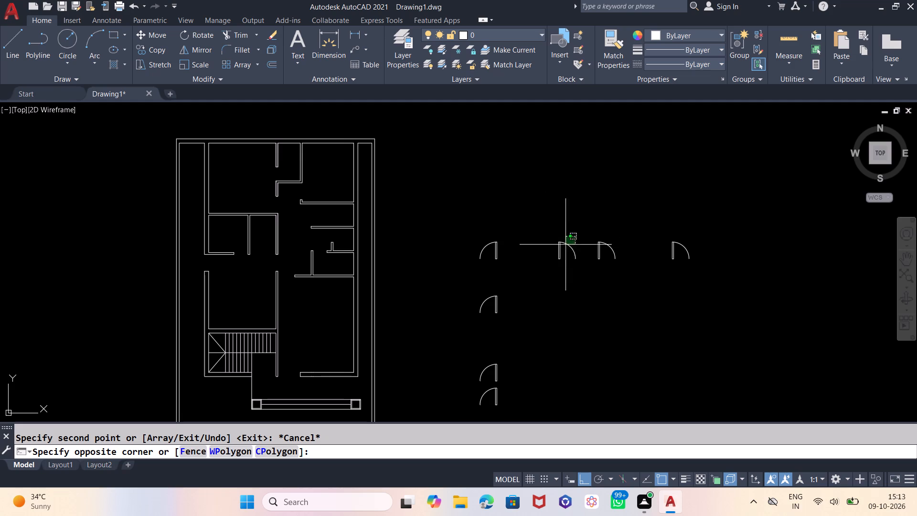
{"action": "left_click", "coordinate": [545, 271]}
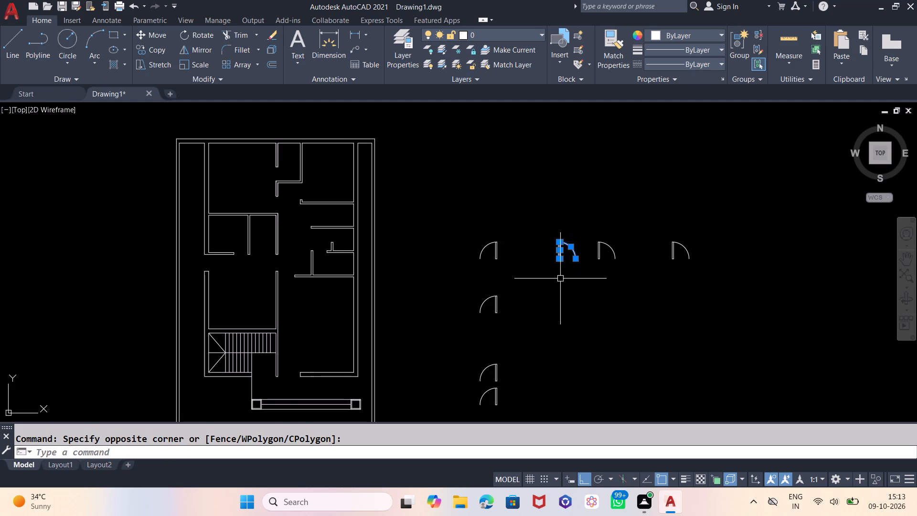
{"action": "type", "text": "RO"}
{"action": "key", "text": "Return"}
{"action": "left_click", "coordinate": [558, 284]}
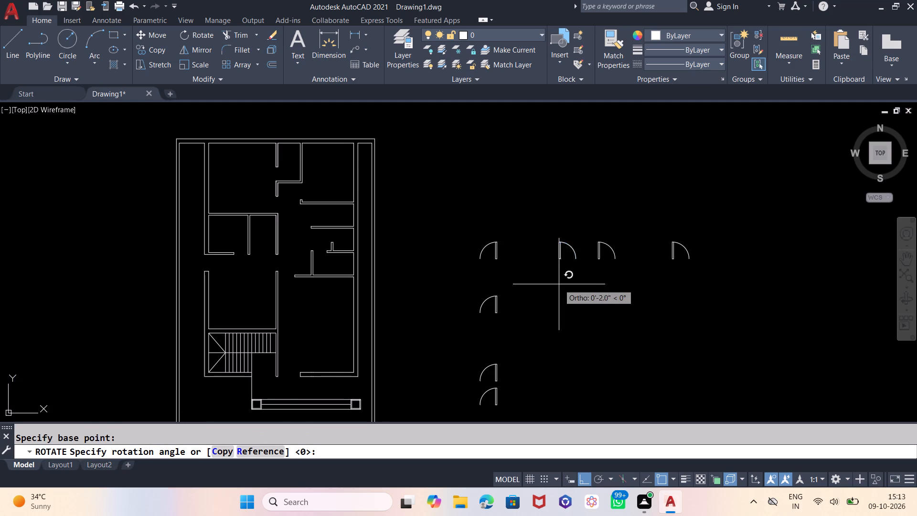
{"action": "left_click", "coordinate": [582, 241]}
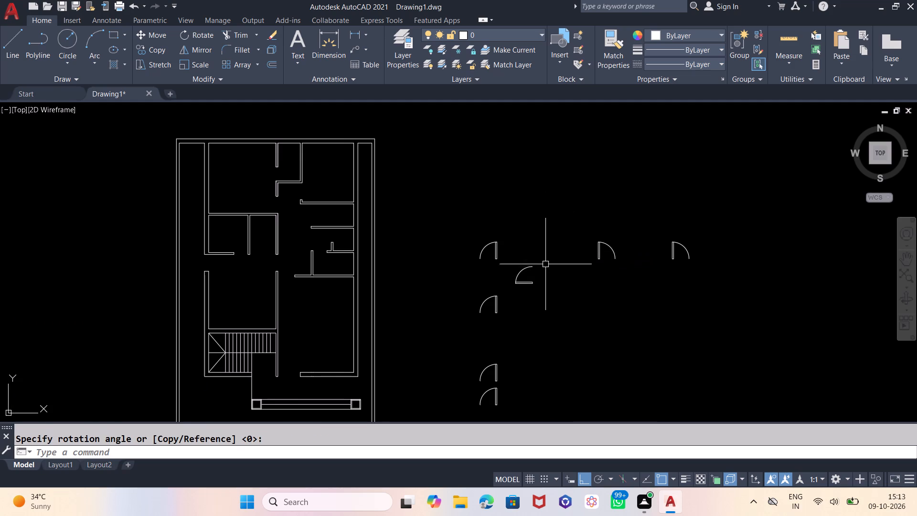
Move the rotated door by its hinge corner into the northwest room's east wall opening, onto the wall corner below the gap.
{"action": "left_click", "coordinate": [543, 257]}
{"action": "left_click", "coordinate": [510, 291]}
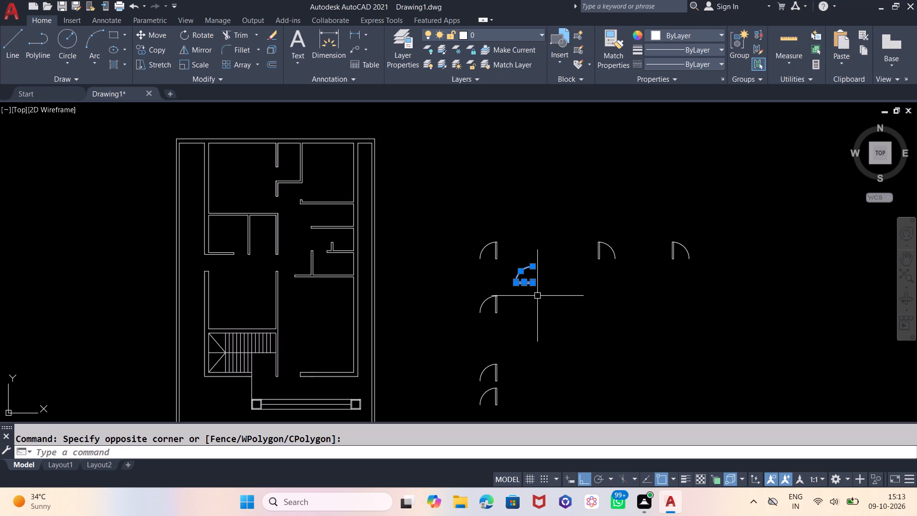
{"action": "key", "text": "m"}
{"action": "key", "text": "Return"}
{"action": "scroll", "coordinate": [534, 285], "scroll_direction": "up", "scroll_amount": 3}
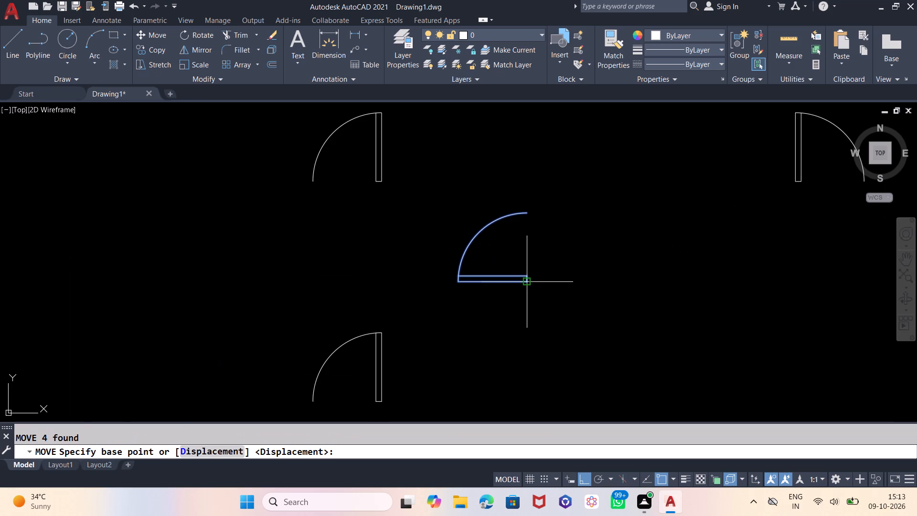
{"action": "left_click", "coordinate": [527, 280]}
{"action": "key", "text": "F8"}
{"action": "scroll", "coordinate": [544, 270], "scroll_direction": "down", "scroll_amount": 2}
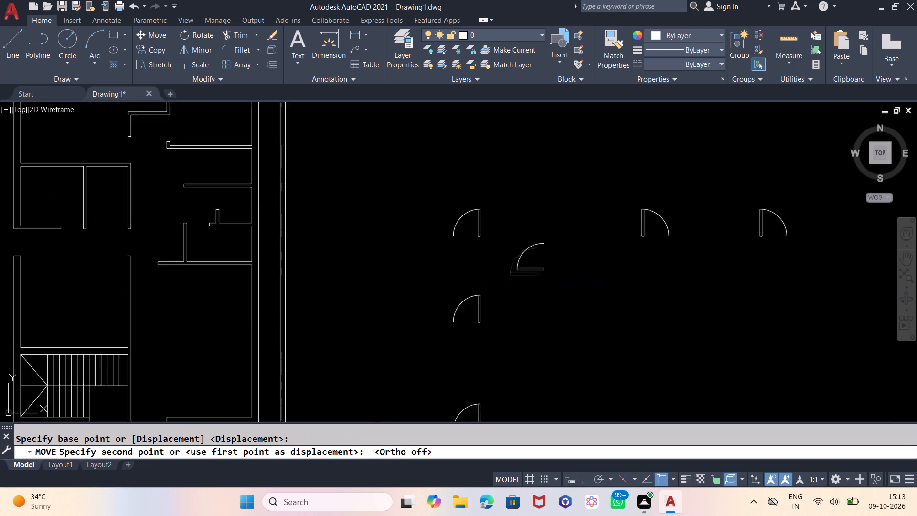
{"action": "scroll", "coordinate": [544, 271], "scroll_direction": "down", "scroll_amount": 1}
{"action": "scroll", "coordinate": [272, 192], "scroll_direction": "up", "scroll_amount": 3}
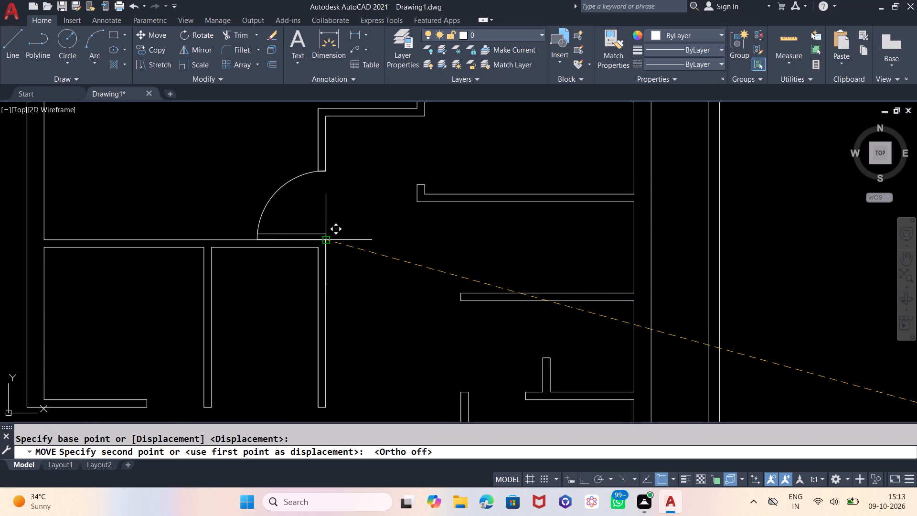
{"action": "left_click", "coordinate": [324, 238]}
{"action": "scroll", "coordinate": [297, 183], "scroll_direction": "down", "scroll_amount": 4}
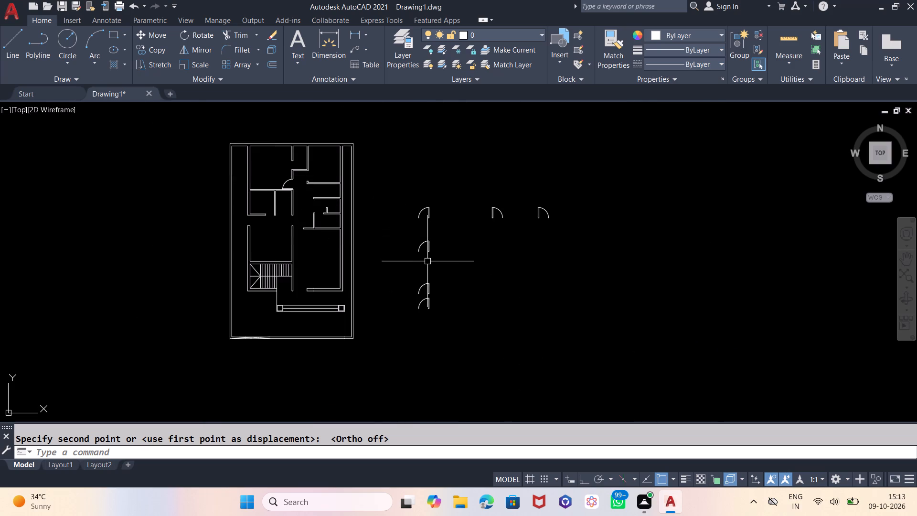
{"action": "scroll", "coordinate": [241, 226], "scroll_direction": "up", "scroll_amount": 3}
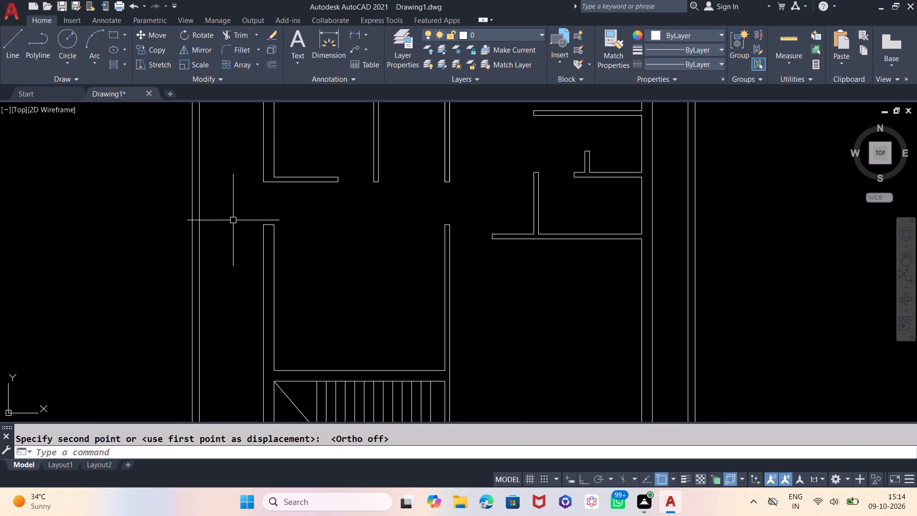
Measure the width of the door opening in the house's west wall.
{"action": "scroll", "coordinate": [186, 226], "scroll_direction": "down", "scroll_amount": 2}
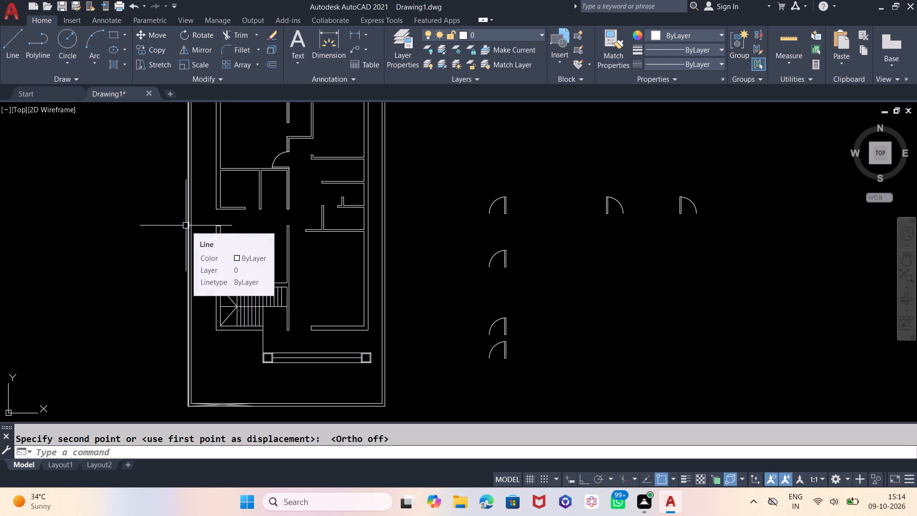
{"action": "left_click", "coordinate": [321, 43]}
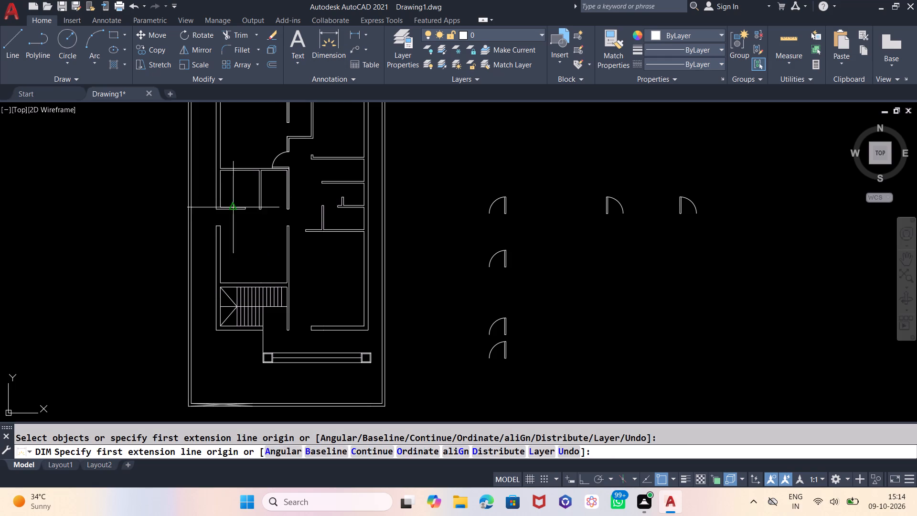
{"action": "left_click", "coordinate": [214, 224]}
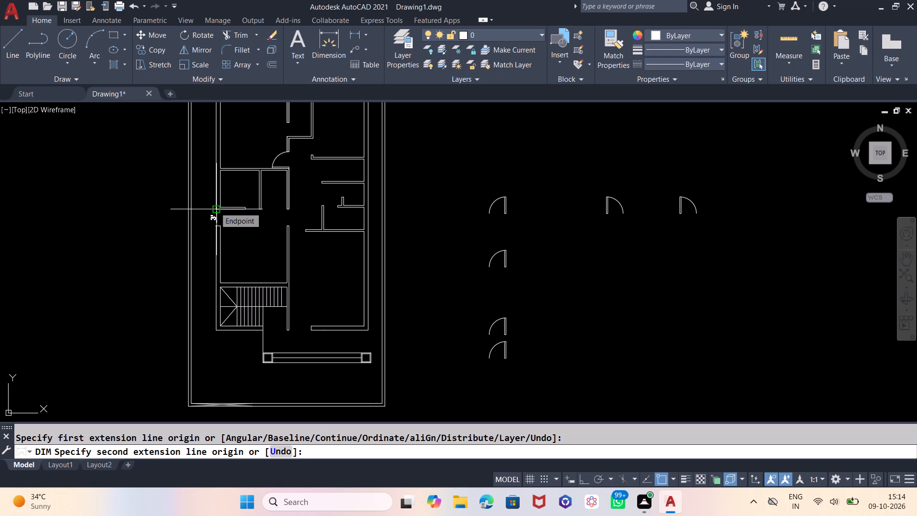
{"action": "key", "text": "Escape"}
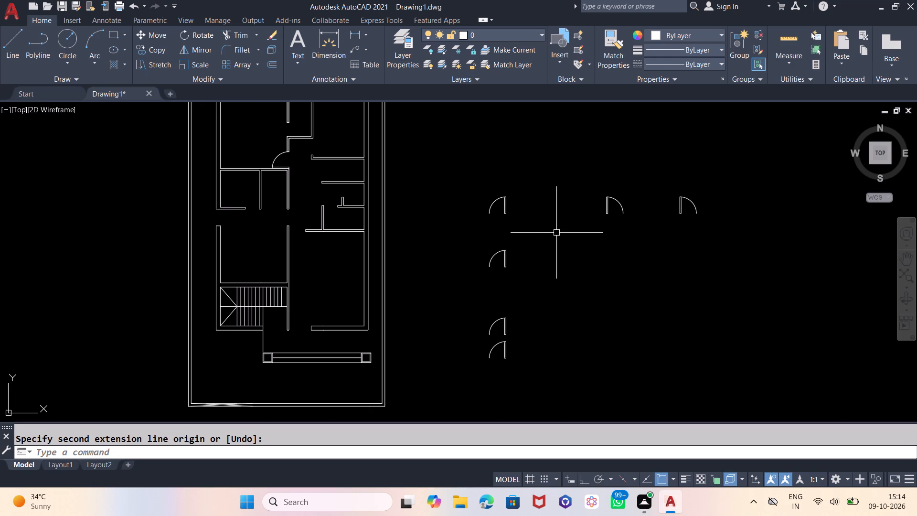
Rotate the nearer of the two east door copies by 270° about a point just below it.
{"action": "left_click", "coordinate": [628, 190]}
{"action": "left_click", "coordinate": [598, 223]}
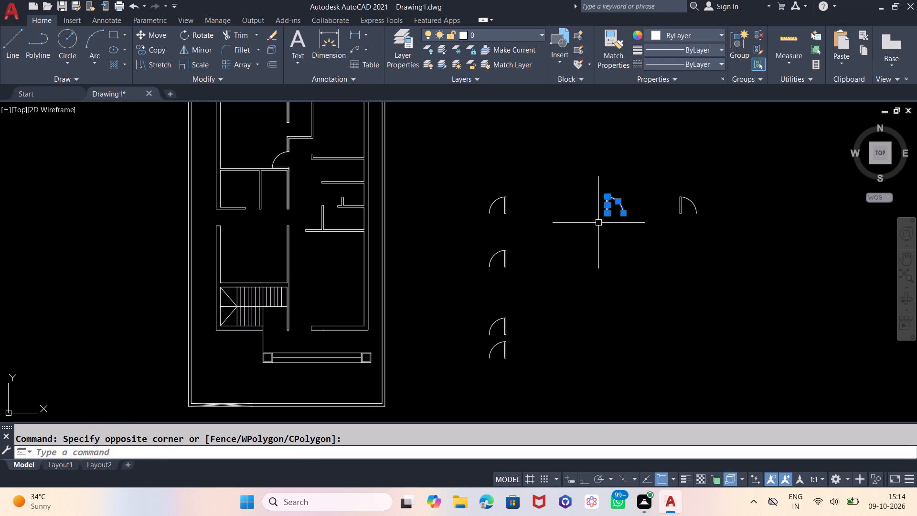
{"action": "type", "text": "RO"}
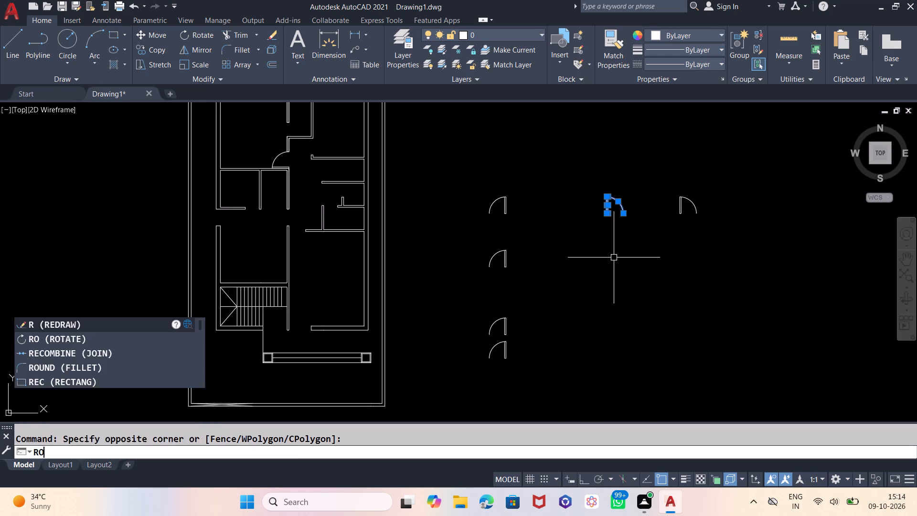
{"action": "key", "text": "Return"}
{"action": "left_click", "coordinate": [635, 266]}
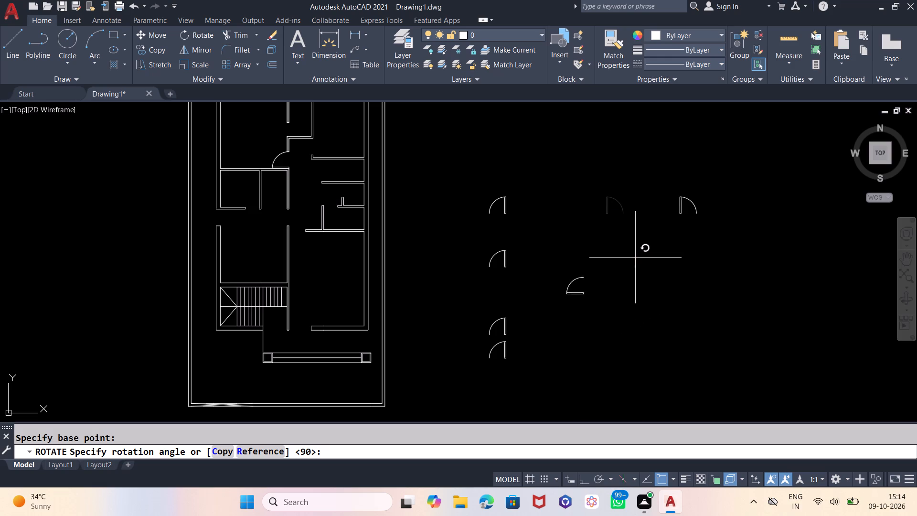
{"action": "key", "text": "F8"}
{"action": "left_click", "coordinate": [582, 339]}
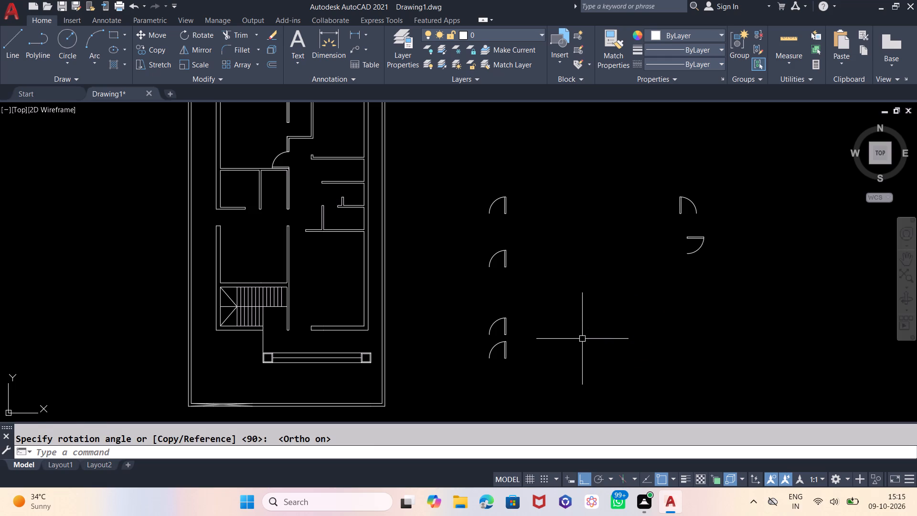
Move the rotated door by its upper hinge corner into the west wall opening, onto the outer wall corner above the gap.
{"action": "left_click_drag", "start_coordinate": [715, 228], "coordinate": [707, 228]}
{"action": "left_click", "coordinate": [650, 276]}
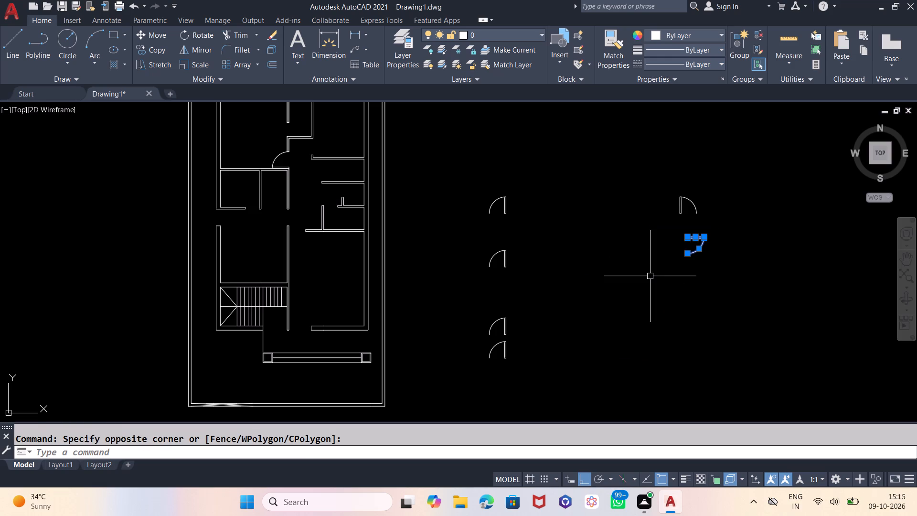
{"action": "key", "text": "m"}
{"action": "key", "text": "Return"}
{"action": "scroll", "coordinate": [675, 255], "scroll_direction": "up", "scroll_amount": 3}
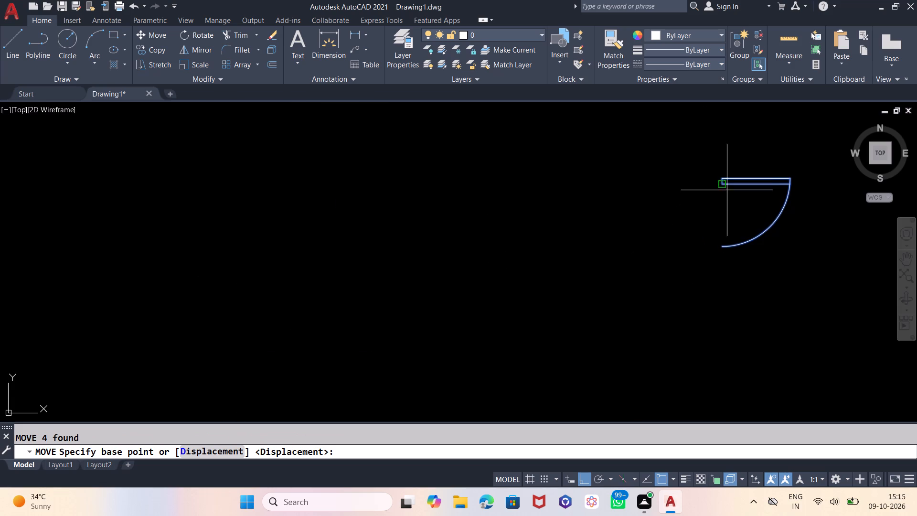
{"action": "left_click", "coordinate": [721, 178]}
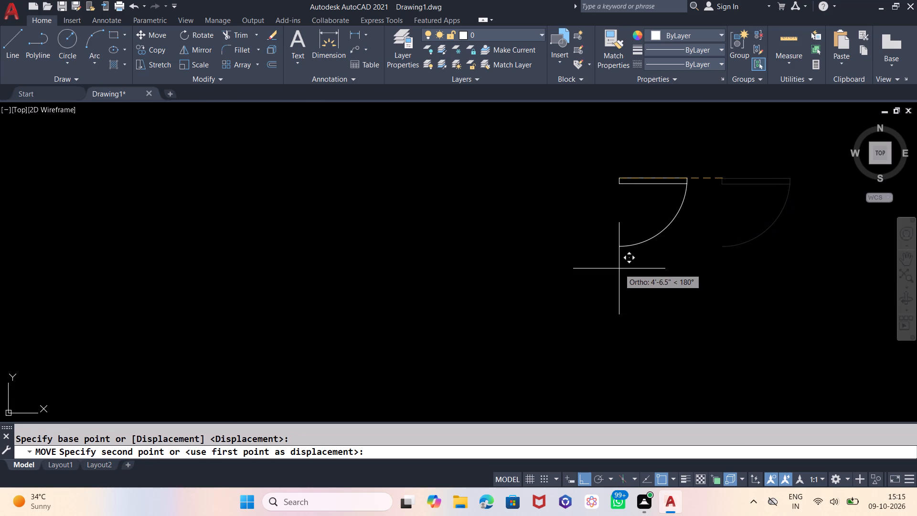
{"action": "key", "text": "F8"}
{"action": "scroll", "coordinate": [621, 268], "scroll_direction": "down", "scroll_amount": 5}
{"action": "scroll", "coordinate": [504, 258], "scroll_direction": "up", "scroll_amount": 2}
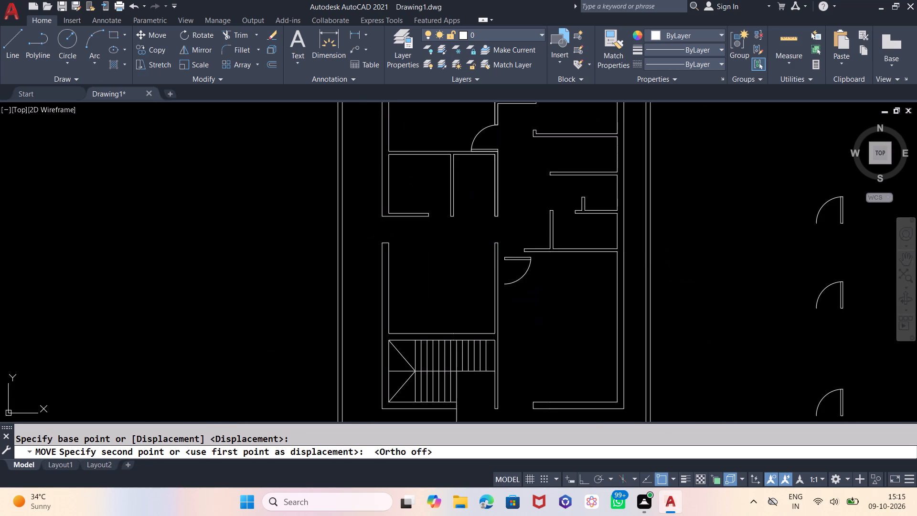
{"action": "scroll", "coordinate": [504, 258], "scroll_direction": "up", "scroll_amount": 1}
{"action": "scroll", "coordinate": [381, 233], "scroll_direction": "up", "scroll_amount": 2}
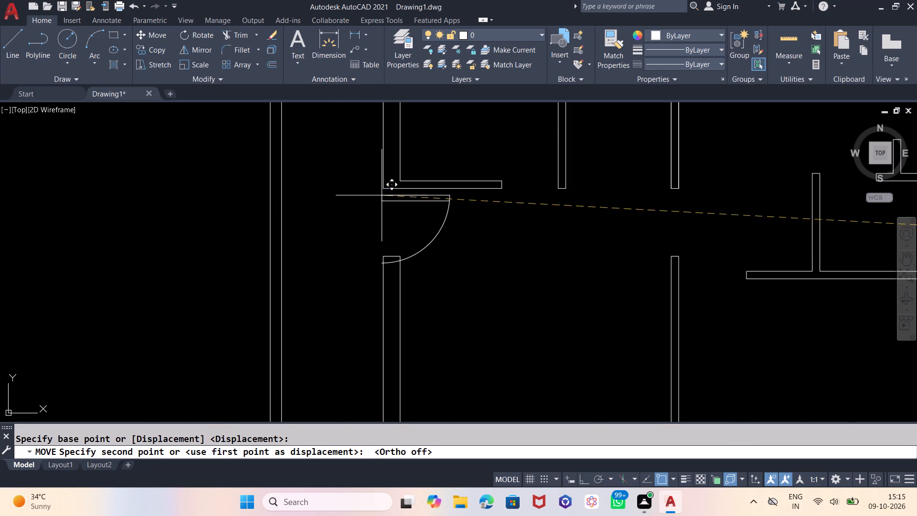
{"action": "left_click", "coordinate": [382, 190]}
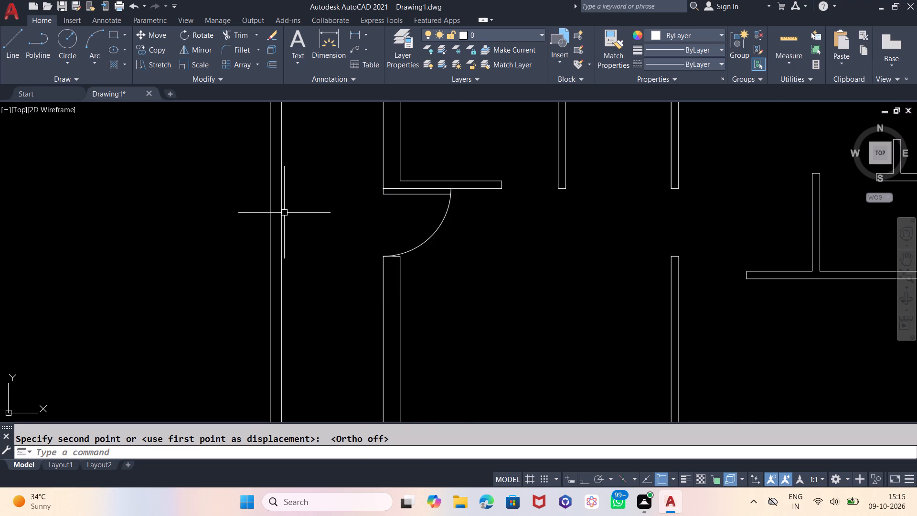
Rotate the topmost mirrored door symbol in the column by 270° about a point just below it.
{"action": "scroll", "coordinate": [284, 213], "scroll_direction": "down", "scroll_amount": 2}
{"action": "scroll", "coordinate": [229, 200], "scroll_direction": "down", "scroll_amount": 2}
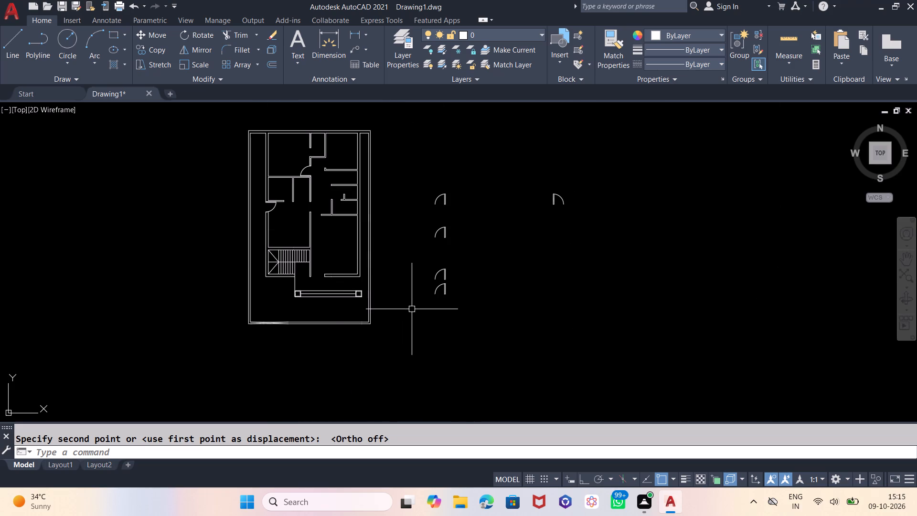
{"action": "scroll", "coordinate": [417, 174], "scroll_direction": "up", "scroll_amount": 1}
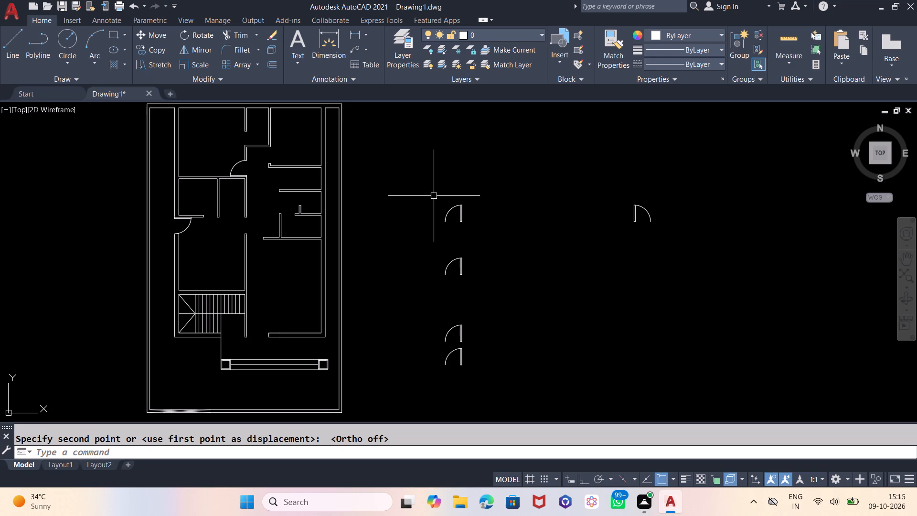
{"action": "left_click", "coordinate": [481, 193]}
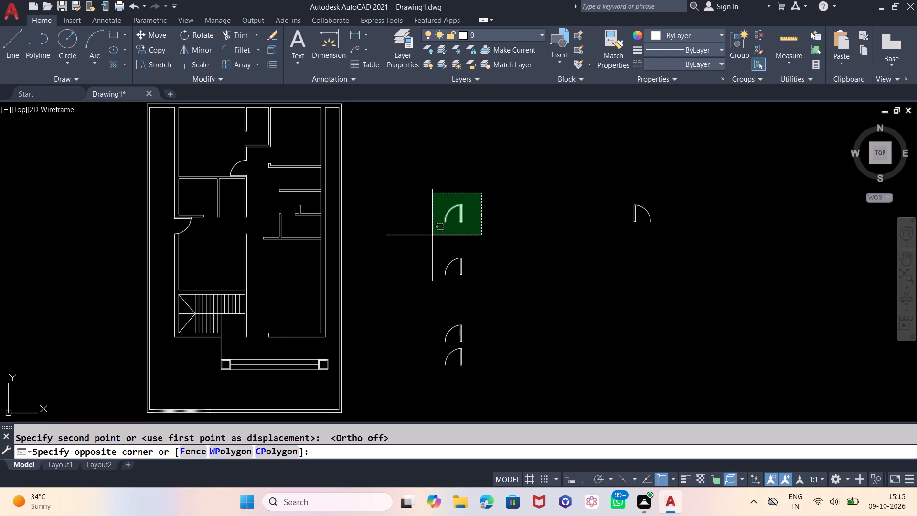
{"action": "left_click", "coordinate": [432, 236]}
{"action": "type", "text": "RO"}
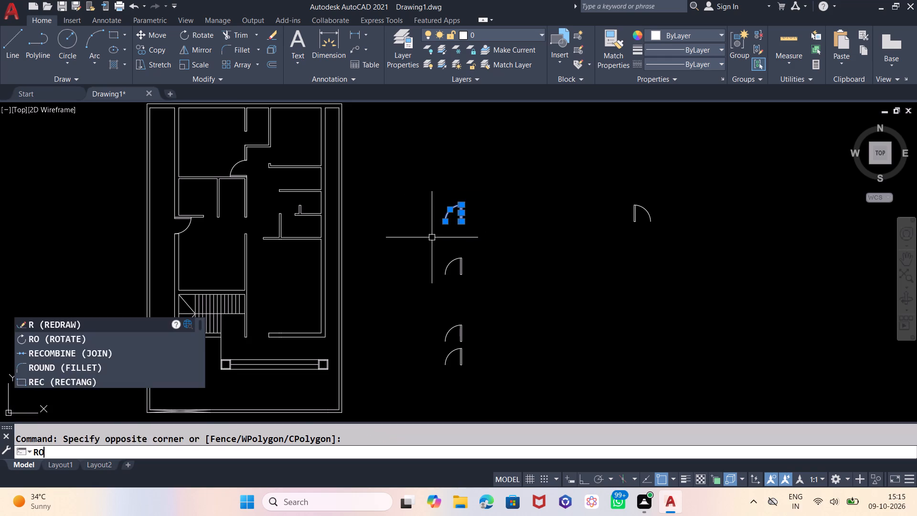
{"action": "key", "text": "Return"}
{"action": "left_click", "coordinate": [448, 238]}
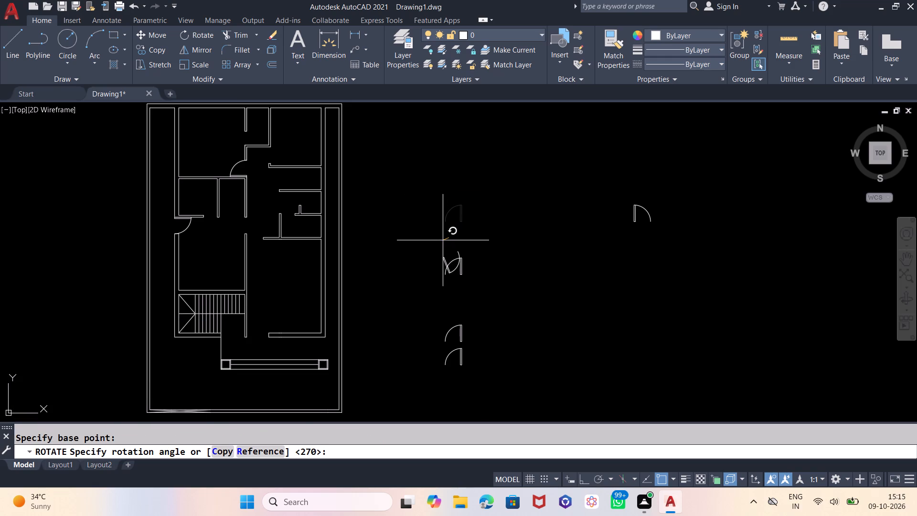
{"action": "key", "text": "F8"}
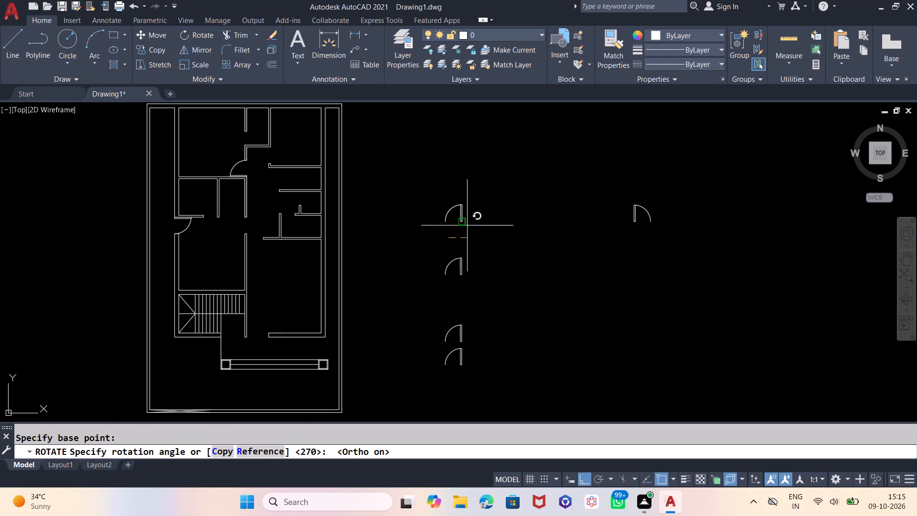
{"action": "left_click", "coordinate": [442, 248]}
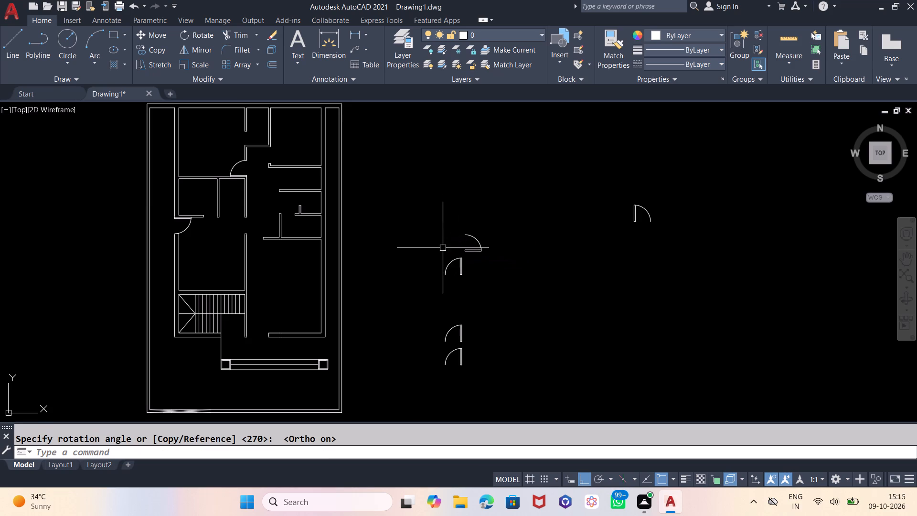
Move the rotated mirrored door by its lower hinge corner into the northeast room's opening, onto the wall stub's upper inner corner.
{"action": "left_click_drag", "start_coordinate": [485, 220], "coordinate": [467, 237]}
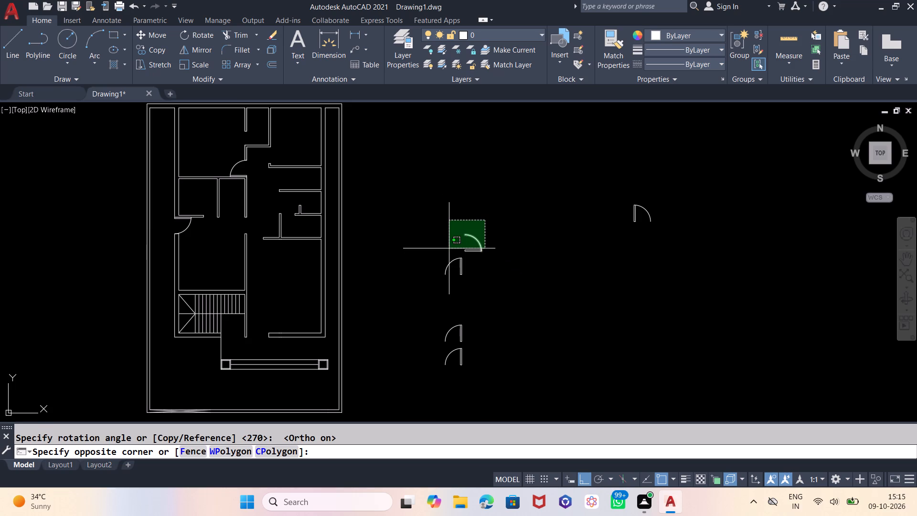
{"action": "left_click", "coordinate": [448, 253]}
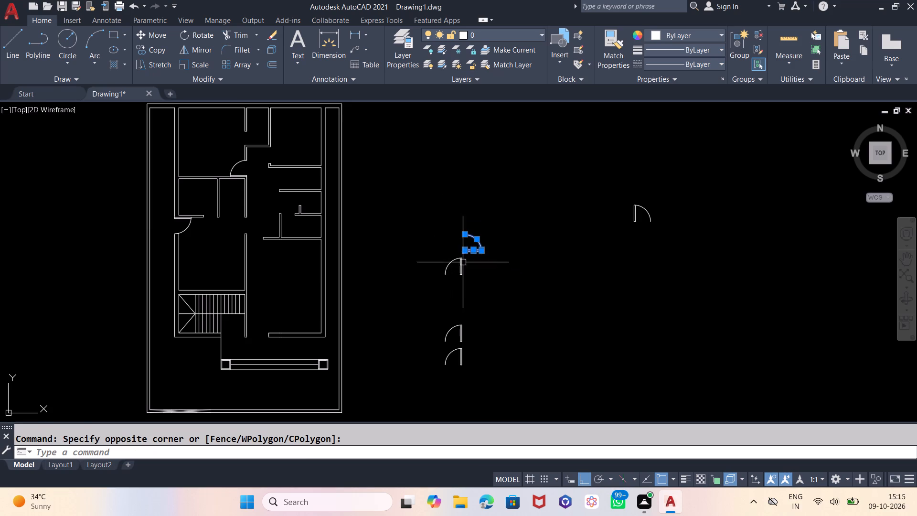
{"action": "key", "text": "n"}
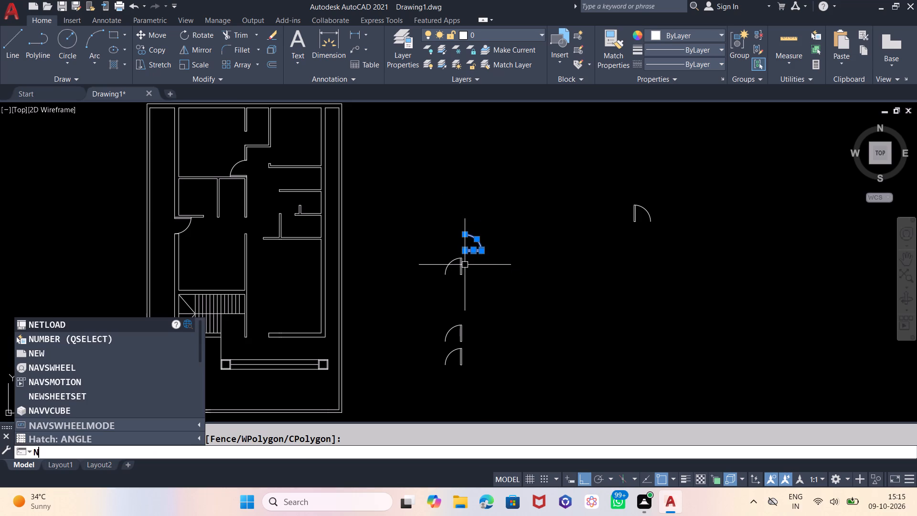
{"action": "key", "text": "BackSpace"}
{"action": "key", "text": "m"}
{"action": "key", "text": "Return"}
{"action": "scroll", "coordinate": [464, 246], "scroll_direction": "up", "scroll_amount": 3}
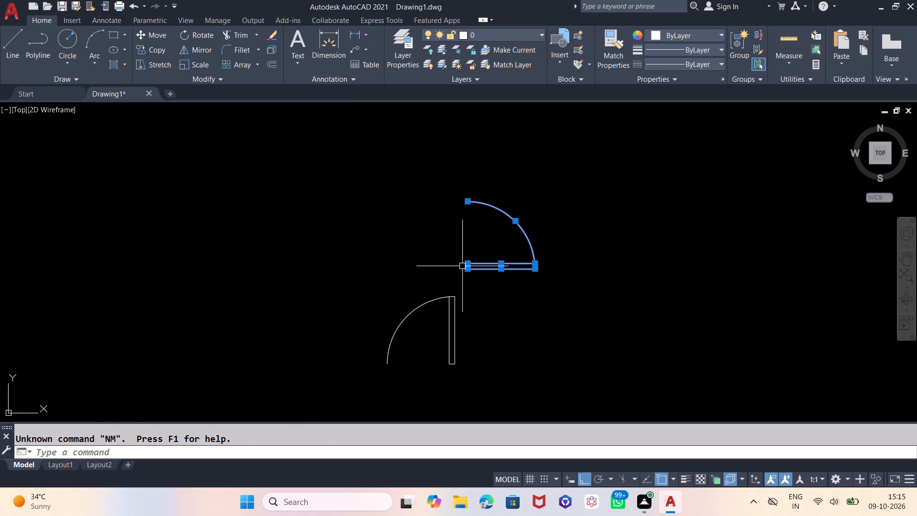
{"action": "scroll", "coordinate": [462, 269], "scroll_direction": "up", "scroll_amount": 3}
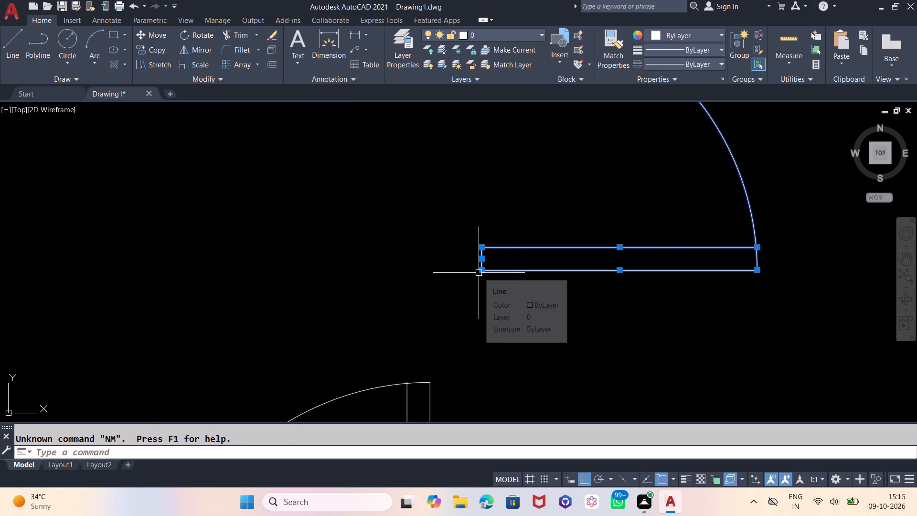
{"action": "key", "text": "m"}
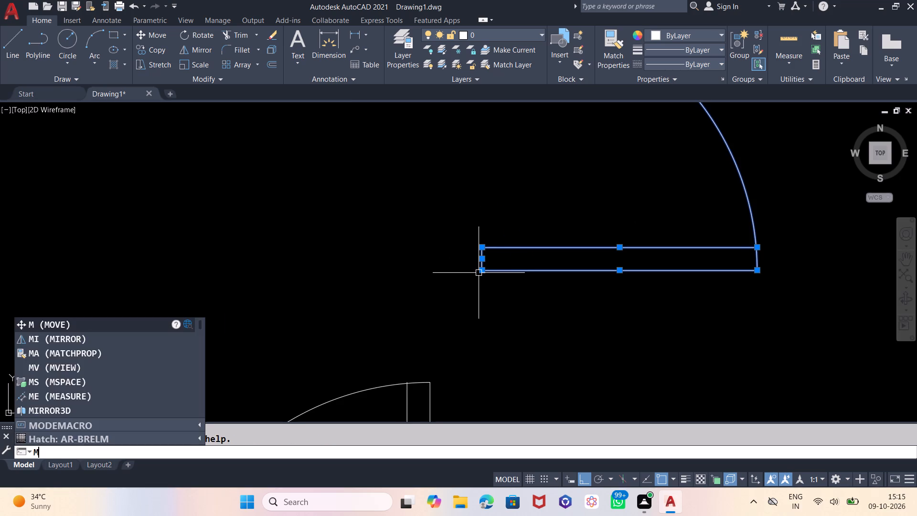
{"action": "key", "text": "Return"}
{"action": "left_click", "coordinate": [480, 272]}
{"action": "scroll", "coordinate": [530, 322], "scroll_direction": "down", "scroll_amount": 7}
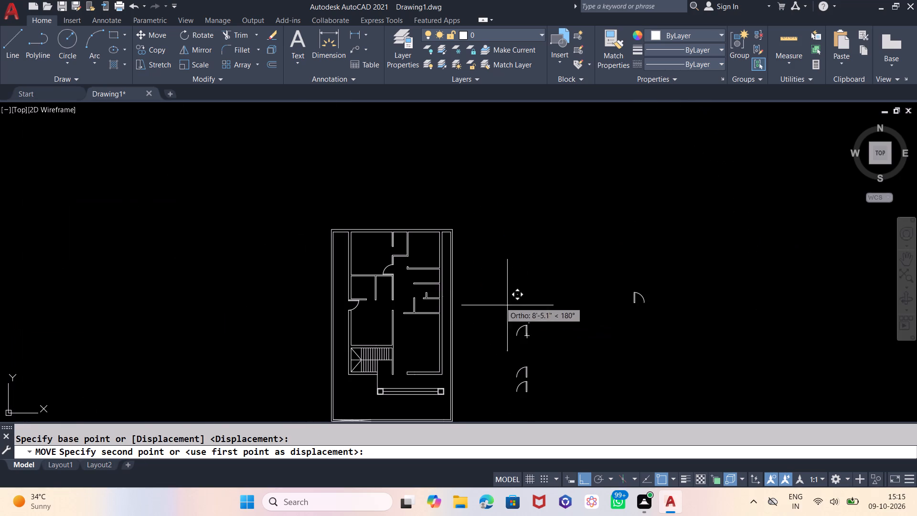
{"action": "key", "text": "F8"}
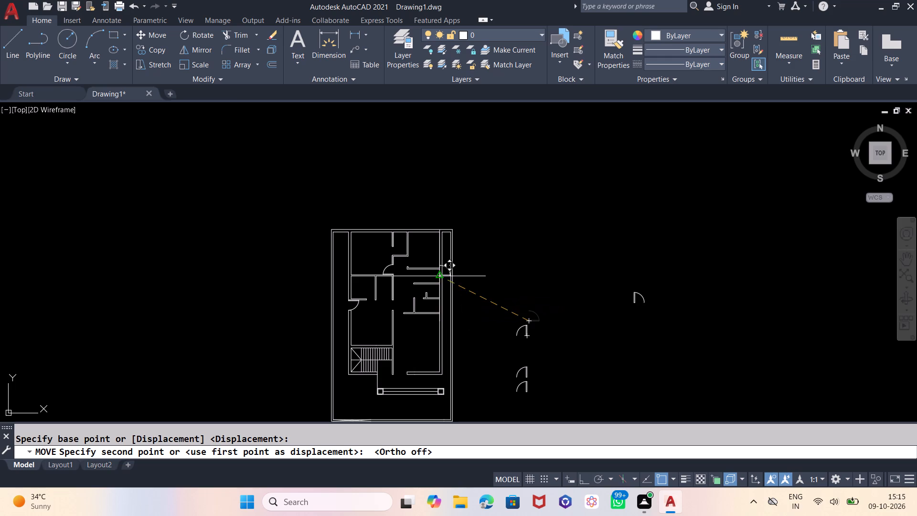
{"action": "scroll", "coordinate": [407, 269], "scroll_direction": "up", "scroll_amount": 6}
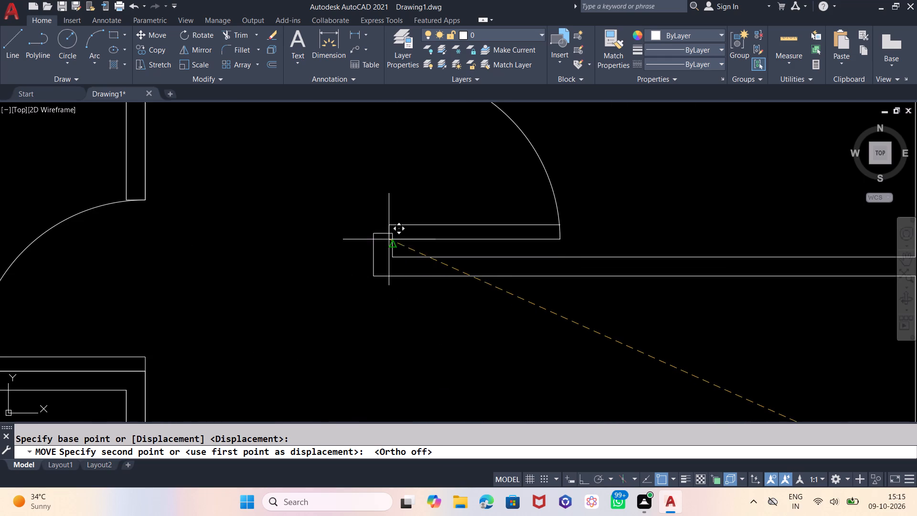
{"action": "left_click", "coordinate": [389, 235]}
Measure the width of the south entrance opening between the two lower wall ends.
{"action": "scroll", "coordinate": [410, 323], "scroll_direction": "down", "scroll_amount": 3}
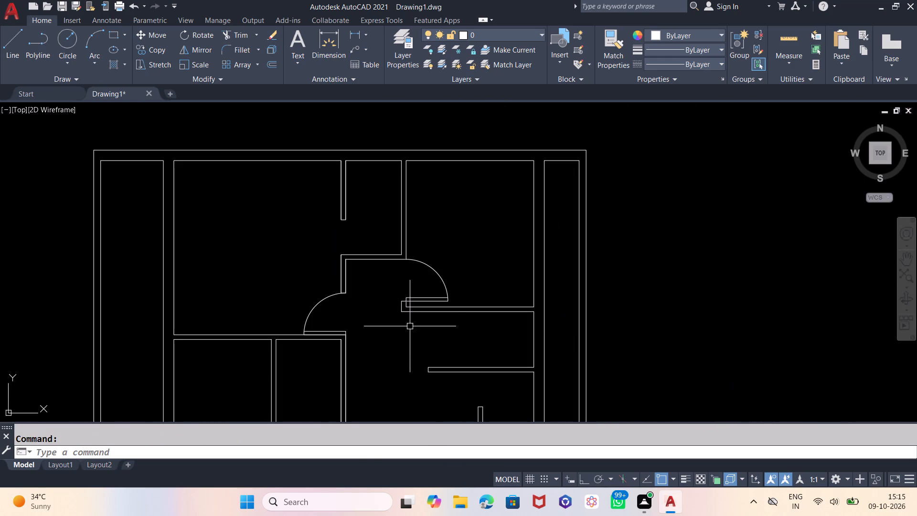
{"action": "scroll", "coordinate": [364, 220], "scroll_direction": "down", "scroll_amount": 2}
{"action": "scroll", "coordinate": [387, 169], "scroll_direction": "down", "scroll_amount": 2}
{"action": "scroll", "coordinate": [389, 225], "scroll_direction": "up", "scroll_amount": 2}
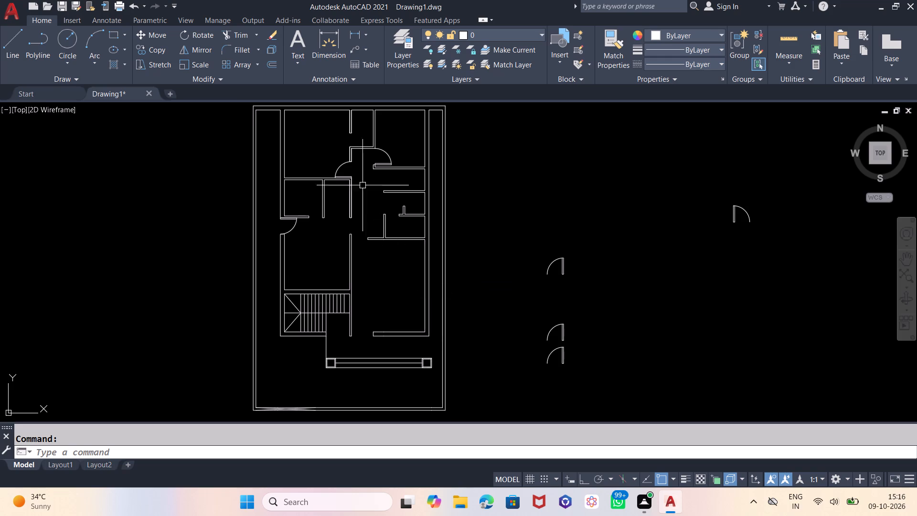
{"action": "left_click", "coordinate": [326, 46]}
{"action": "scroll", "coordinate": [354, 348], "scroll_direction": "up", "scroll_amount": 3}
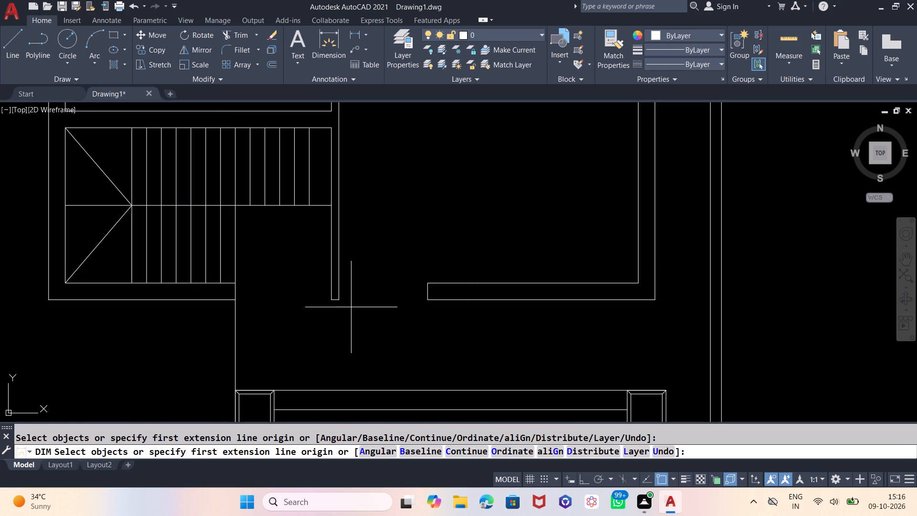
{"action": "left_click", "coordinate": [341, 302]}
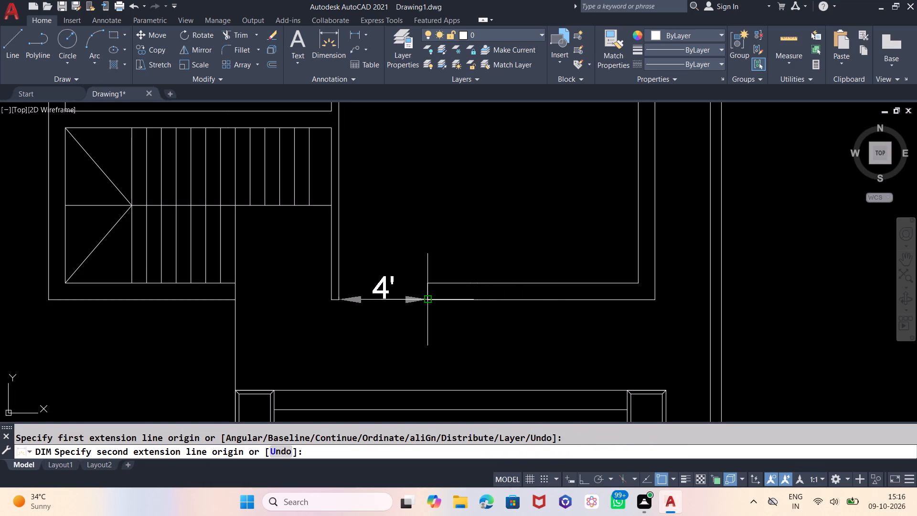
{"action": "key", "text": "Escape"}
Delete all the leftover door symbols east of the plan, including the stray line fragment.
{"action": "scroll", "coordinate": [345, 312], "scroll_direction": "down", "scroll_amount": 2}
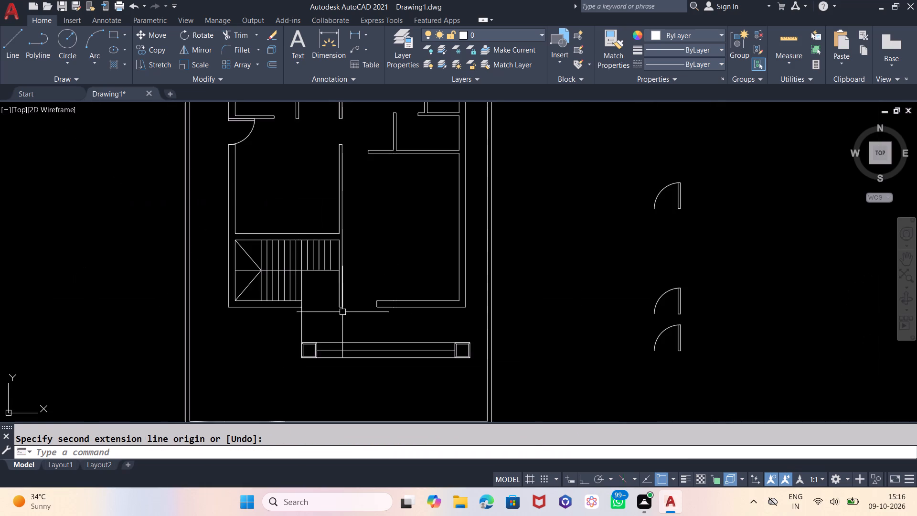
{"action": "scroll", "coordinate": [281, 289], "scroll_direction": "down", "scroll_amount": 1}
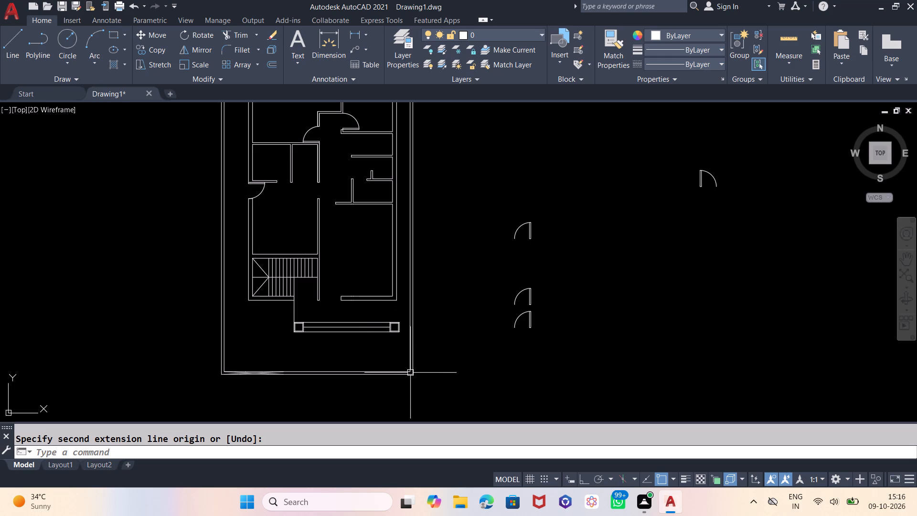
{"action": "left_click_drag", "start_coordinate": [730, 156], "coordinate": [722, 163]}
{"action": "left_click", "coordinate": [489, 322]}
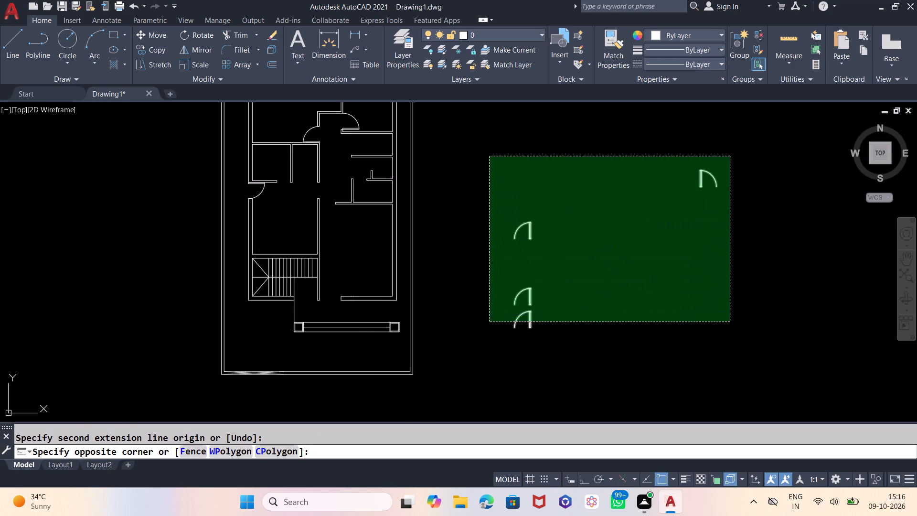
{"action": "key", "text": "Delete"}
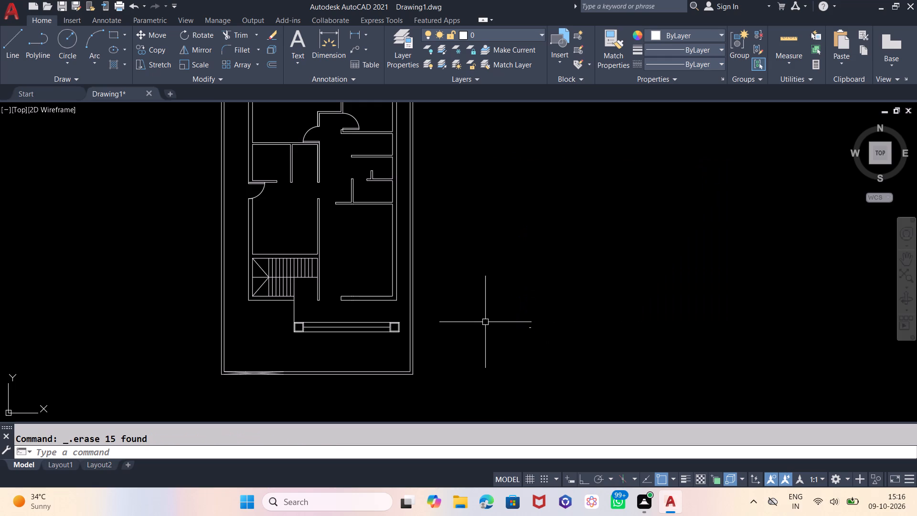
{"action": "left_click_drag", "start_coordinate": [535, 316], "coordinate": [525, 322]}
{"action": "left_click", "coordinate": [522, 327]}
{"action": "left_click", "coordinate": [528, 326]}
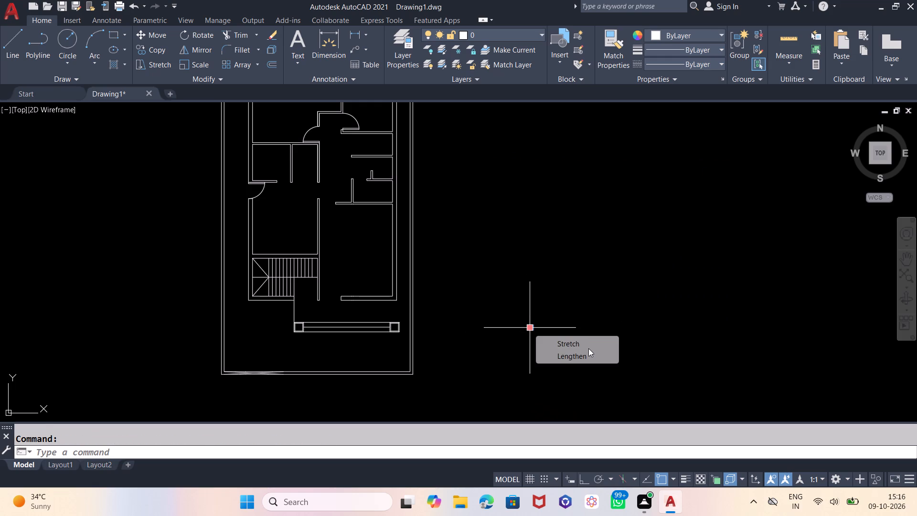
{"action": "key", "text": "Delete"}
{"action": "key", "text": "Delete"}
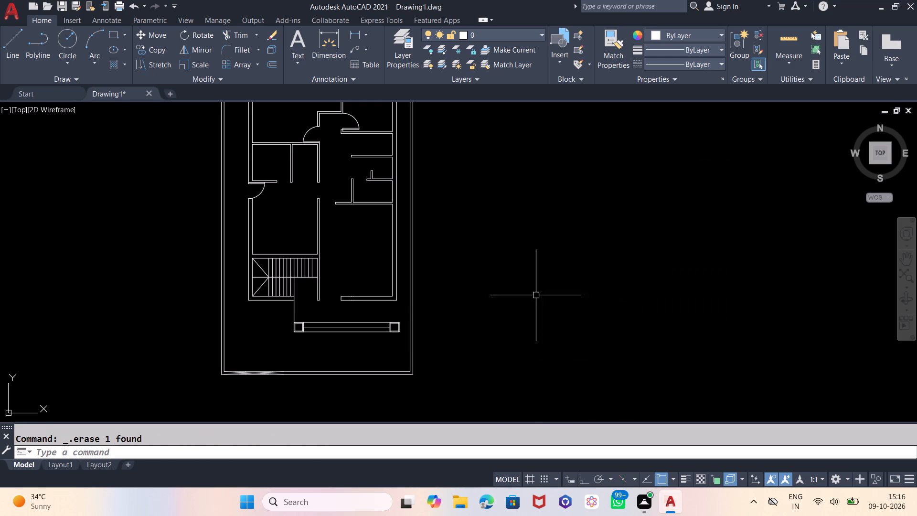
With Ortho on, draw an L-shape east of the plan: a 30-inch line downward and a 30-inch line to the right.
{"action": "left_click", "coordinate": [6, 36]}
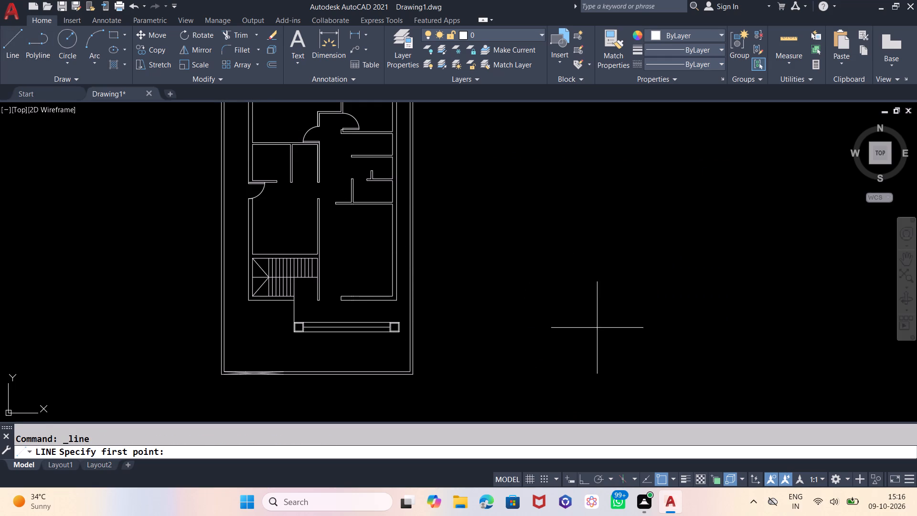
{"action": "key", "text": "F8"}
{"action": "left_click", "coordinate": [553, 252]}
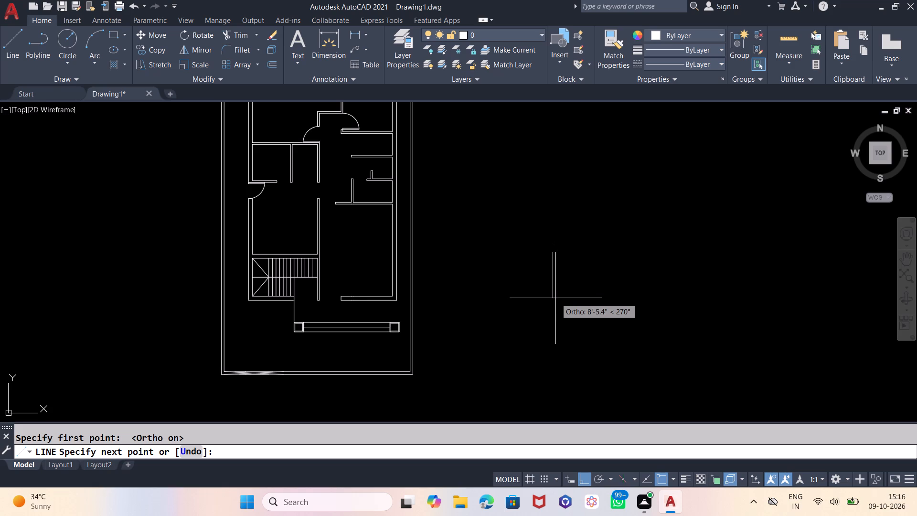
{"action": "type", "text": "30"}
{"action": "key", "text": "Return"}
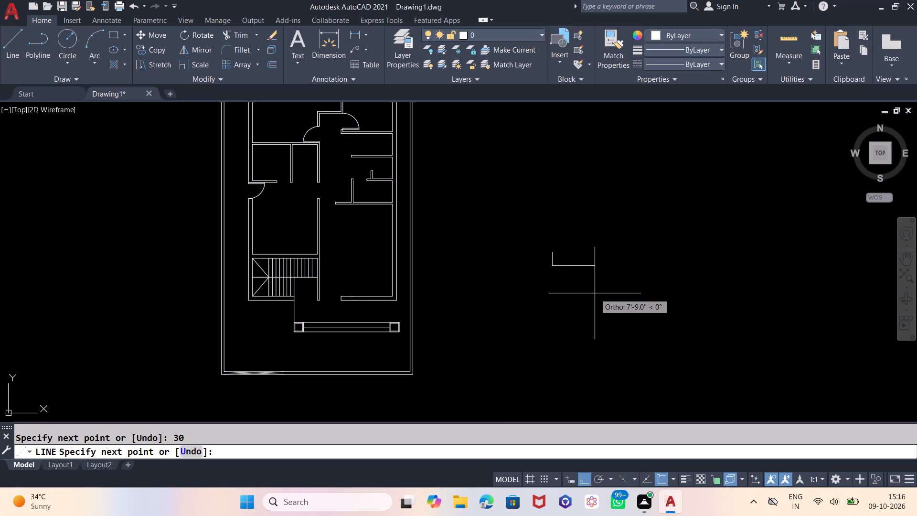
{"action": "type", "text": "30"}
{"action": "key", "text": "Return"}
{"action": "key", "text": "Escape"}
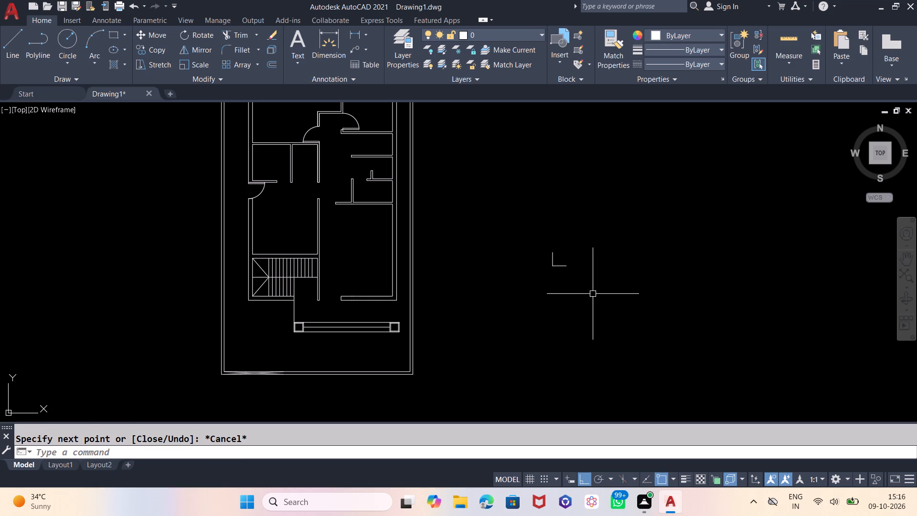
Offset the L-shape's vertical line 3 inches to the right to form the door leaf.
{"action": "scroll", "coordinate": [593, 274], "scroll_direction": "up", "scroll_amount": 3}
{"action": "key", "text": "o"}
{"action": "key", "text": "Return"}
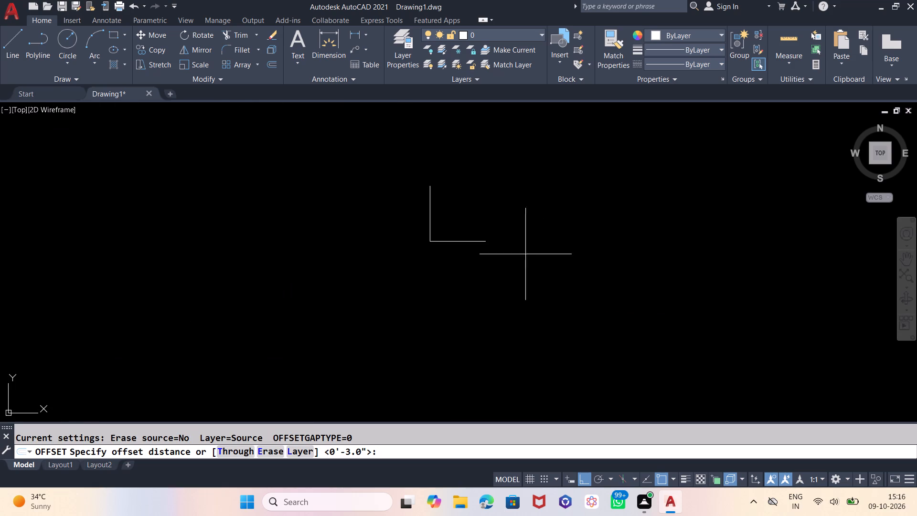
{"action": "key", "text": "3"}
{"action": "key", "text": "Return"}
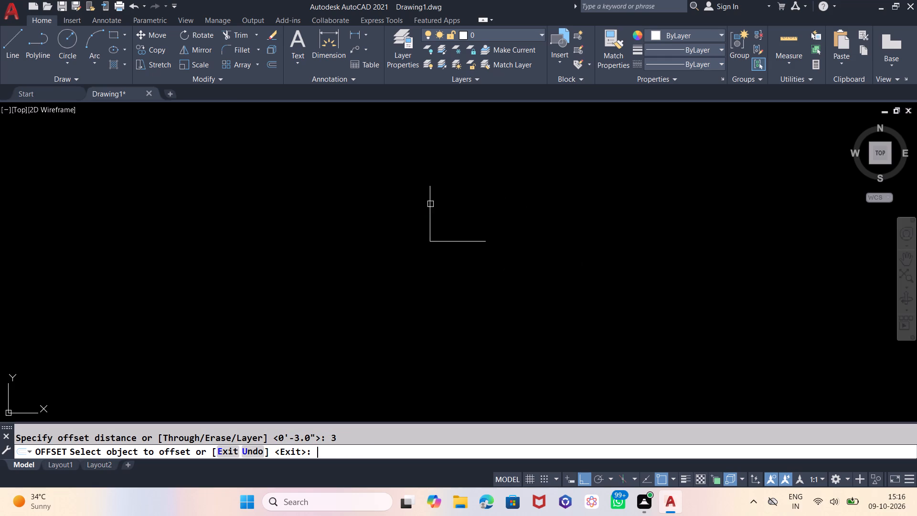
{"action": "left_click", "coordinate": [427, 204]}
{"action": "left_click", "coordinate": [458, 204]}
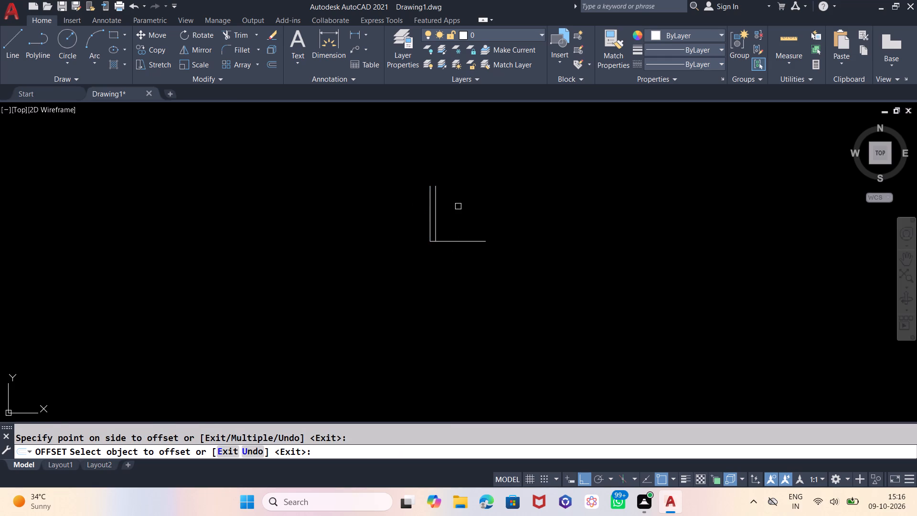
{"action": "key", "text": "Escape"}
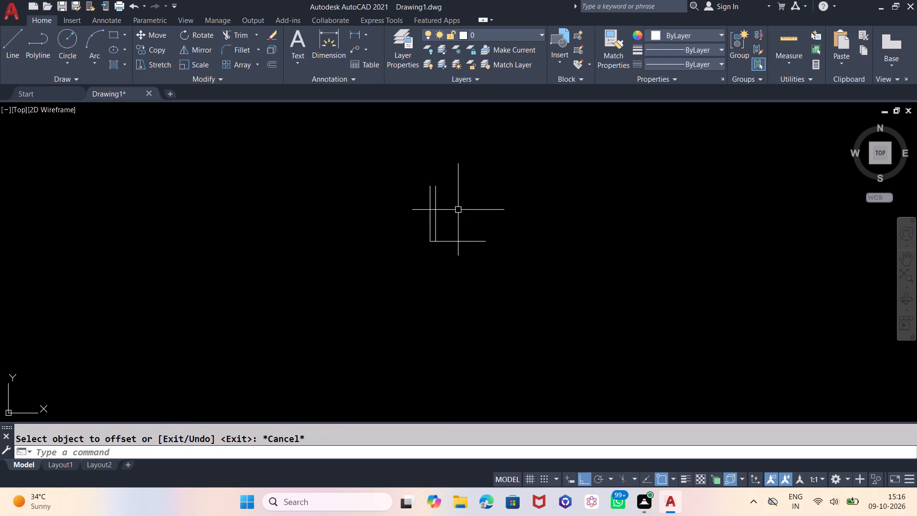
Draw the door swing arc from the base line's free end to the outer leaf line's top, centred on the L-shape's corner.
{"action": "key", "text": "a"}
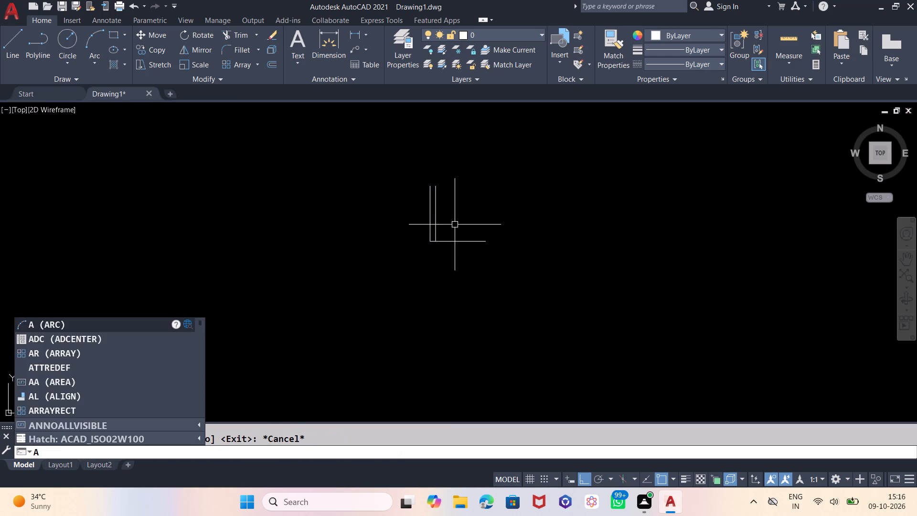
{"action": "key", "text": "Return"}
{"action": "left_click", "coordinate": [482, 241]}
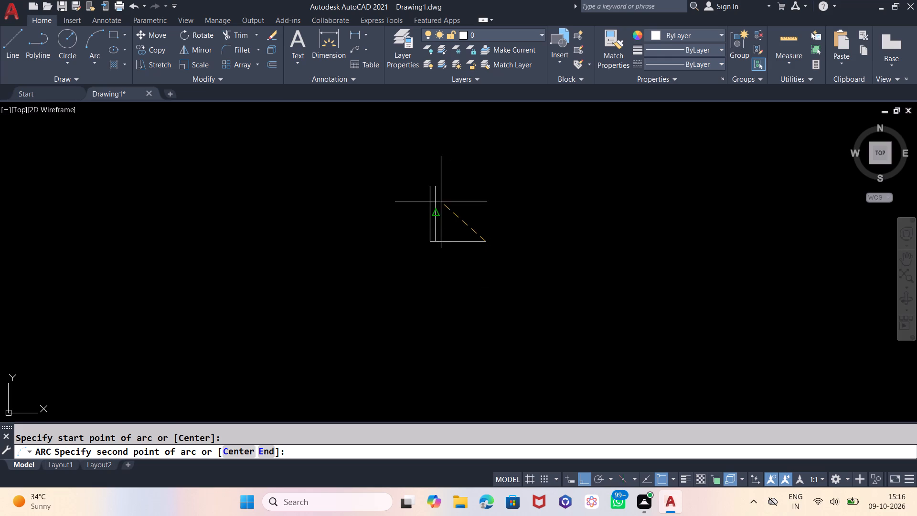
{"action": "key", "text": "e"}
{"action": "key", "text": "Return"}
{"action": "left_click", "coordinate": [427, 186]}
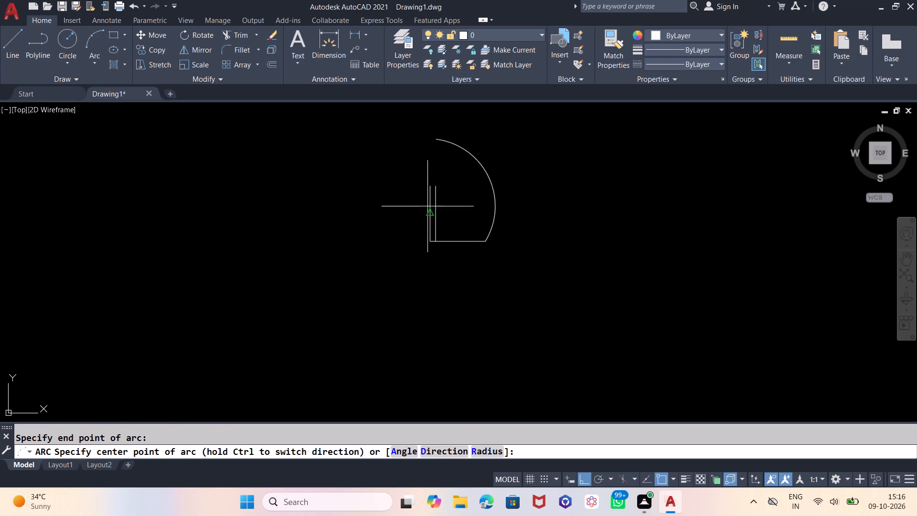
{"action": "left_click", "coordinate": [430, 240]}
Trim the base line between the door leaf and the swing arc.
{"action": "type", "text": "TE"}
{"action": "key", "text": "BackSpace"}
{"action": "key", "text": "r"}
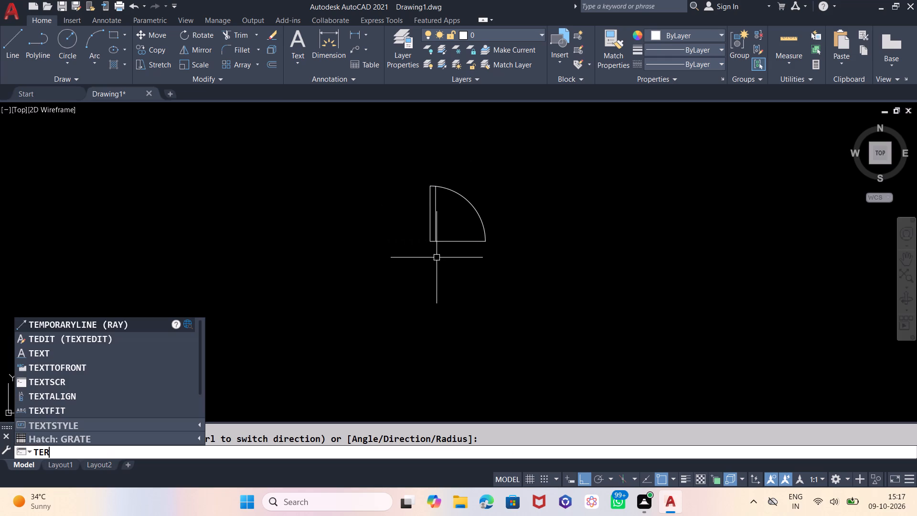
{"action": "key", "text": "Return"}
{"action": "key", "text": "Return"}
{"action": "left_click", "coordinate": [442, 252]}
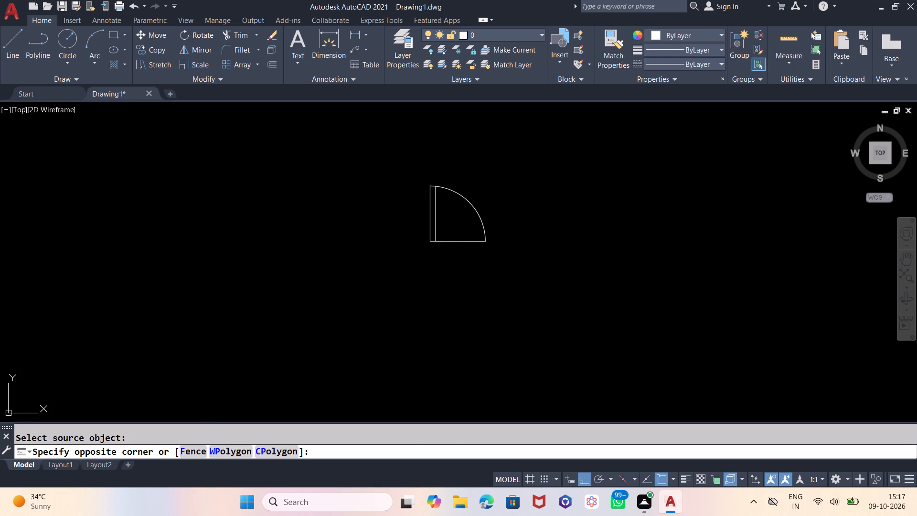
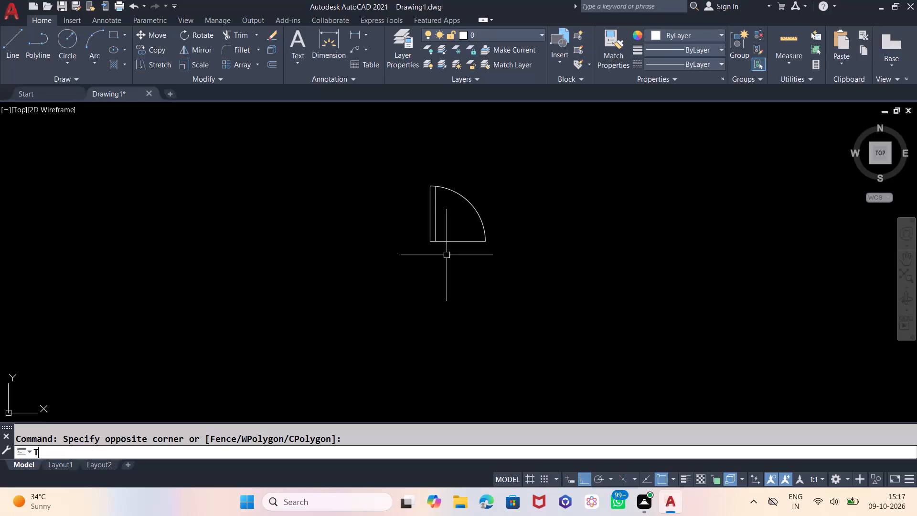
Trim away the base line between the door leaf and the swing arc.
{"action": "key", "text": "Return"}
{"action": "key", "text": "Return"}
{"action": "left_click", "coordinate": [447, 253]}
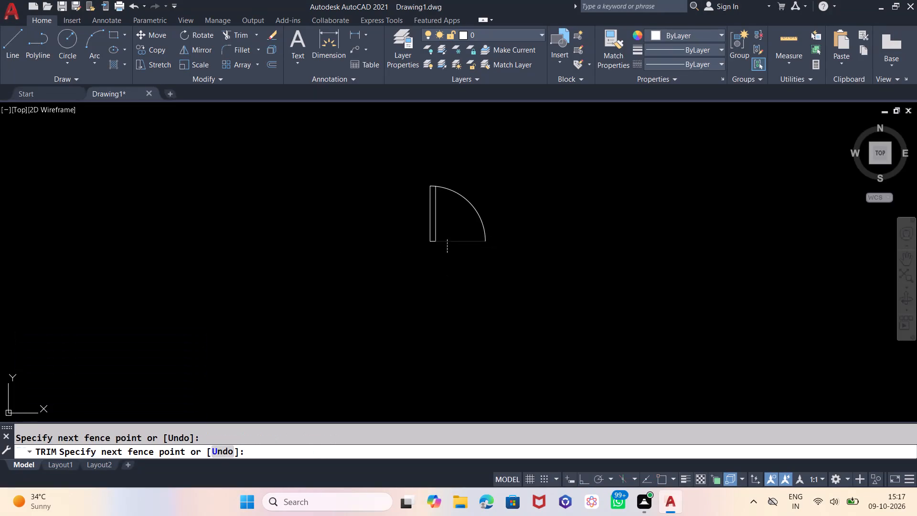
{"action": "left_click", "coordinate": [447, 239]}
{"action": "key", "text": "Escape"}
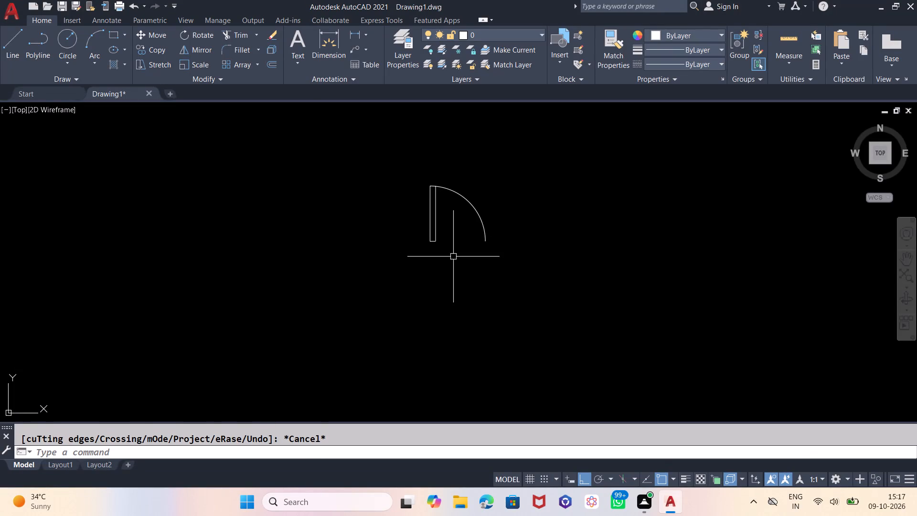
Mirror the whole 30-inch door across a vertical line to its west, keeping the original.
{"action": "left_click", "coordinate": [510, 163]}
{"action": "left_click", "coordinate": [398, 269]}
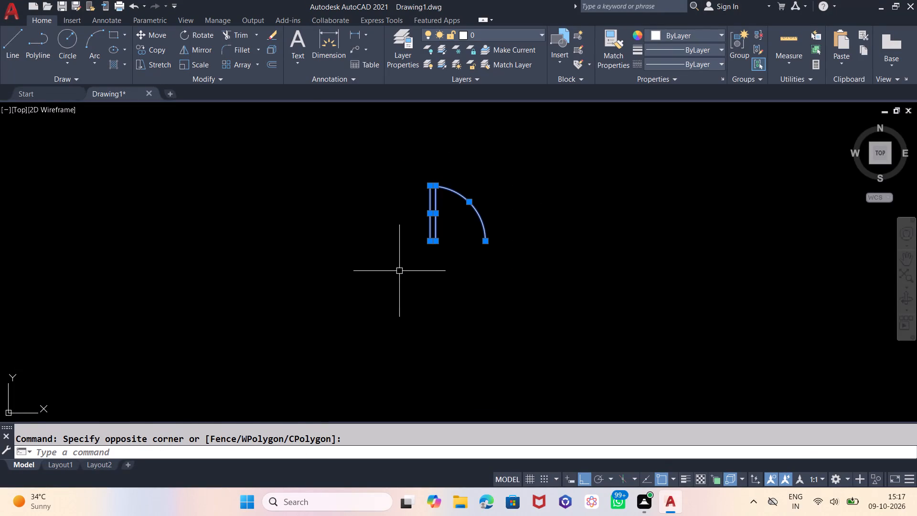
{"action": "type", "text": "MI"}
{"action": "key", "text": "Return"}
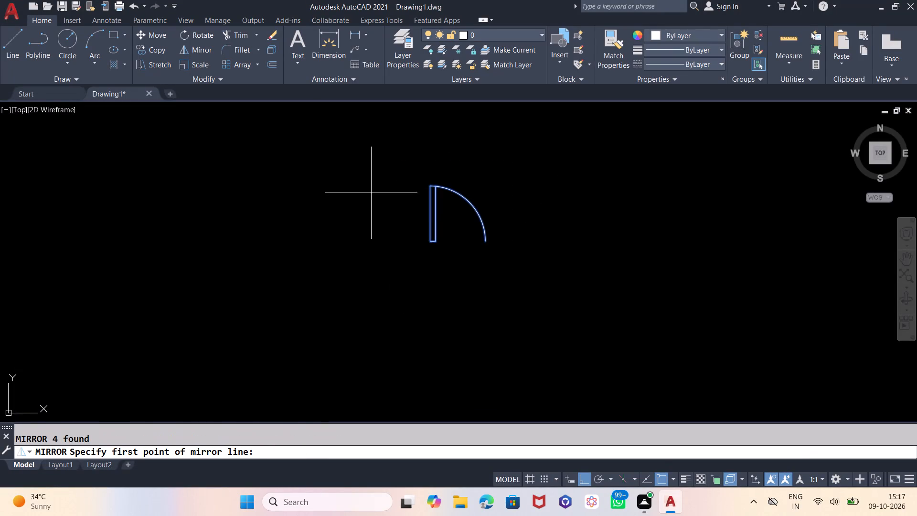
{"action": "left_click", "coordinate": [371, 193]}
{"action": "left_click", "coordinate": [365, 256]}
{"action": "key", "text": "Return"}
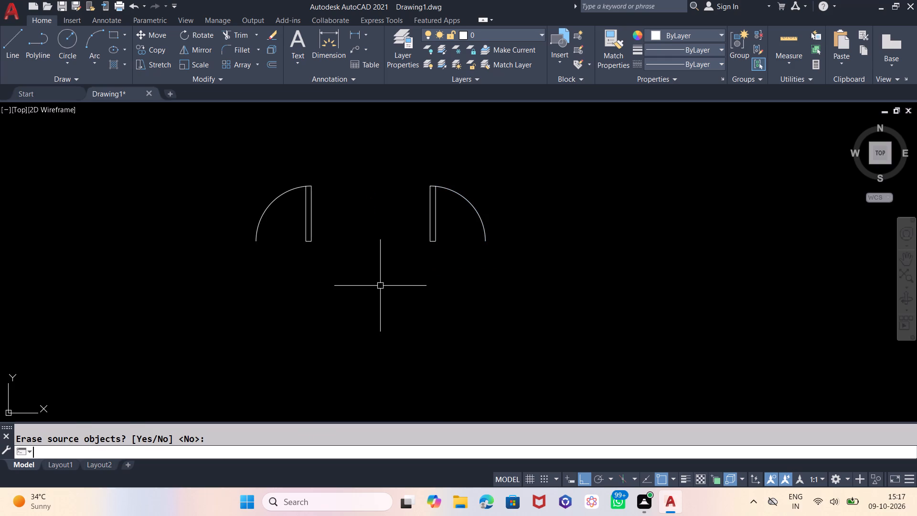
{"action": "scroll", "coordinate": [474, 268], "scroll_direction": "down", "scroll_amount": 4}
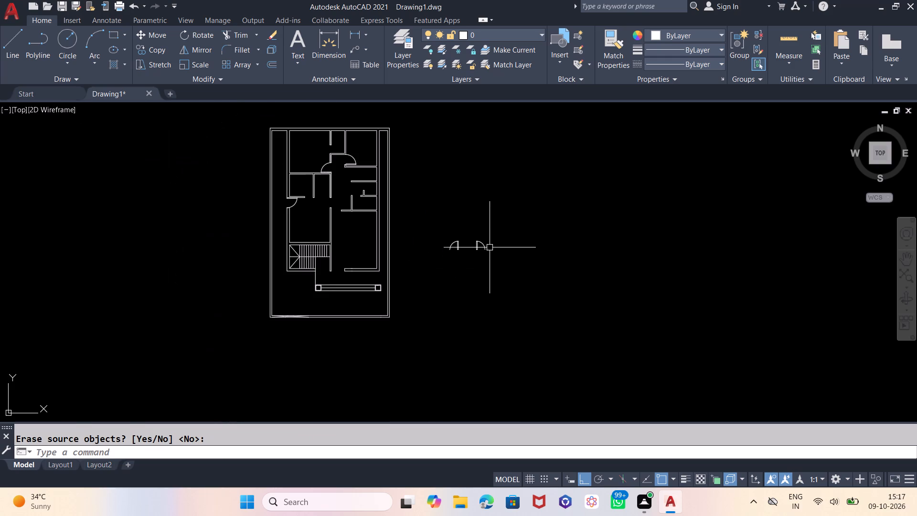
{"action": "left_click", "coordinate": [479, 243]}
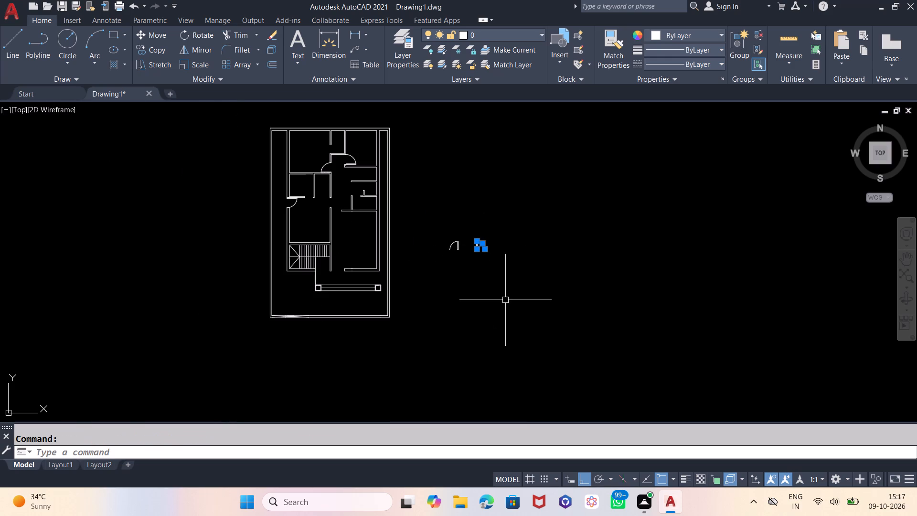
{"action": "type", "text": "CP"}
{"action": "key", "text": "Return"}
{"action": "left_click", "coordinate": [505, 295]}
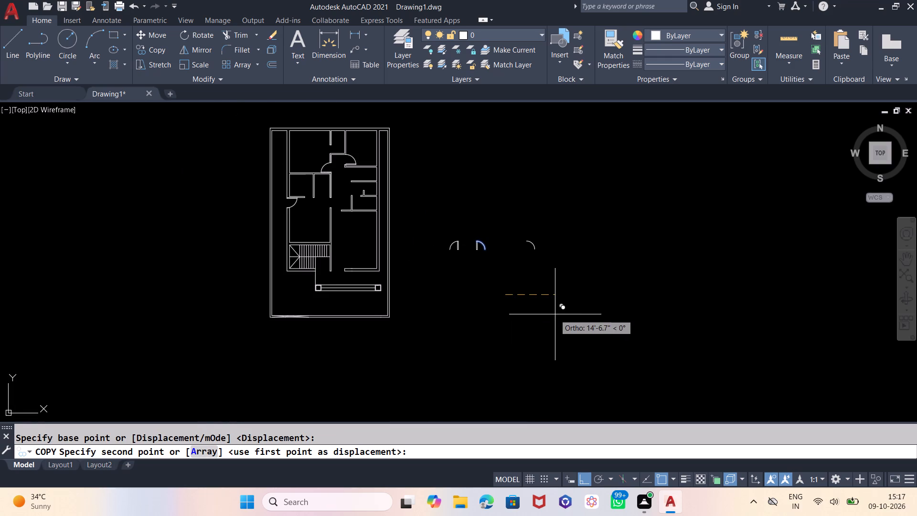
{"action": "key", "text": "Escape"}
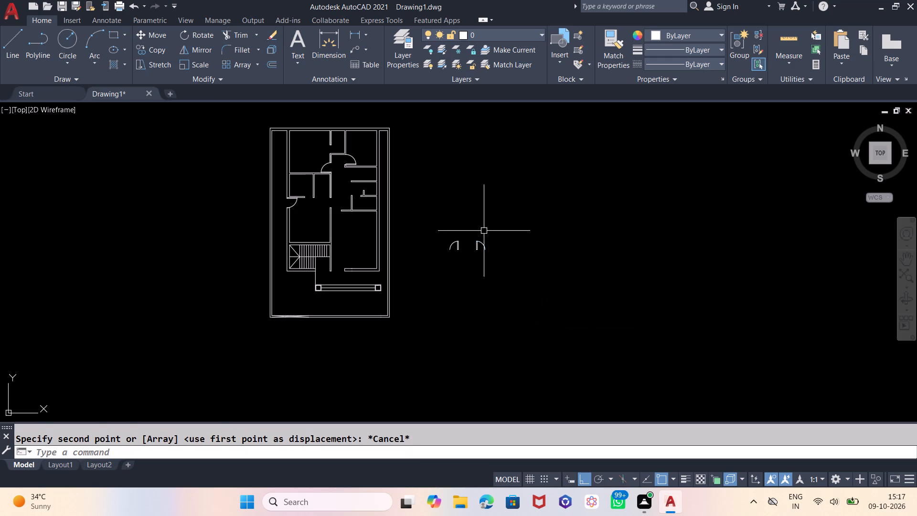
Copy the mirrored pair of doors straight down twice, placing the lowest pair about 16 feet below the originals.
{"action": "scroll", "coordinate": [471, 239], "scroll_direction": "up", "scroll_amount": 3}
{"action": "left_click_drag", "start_coordinate": [363, 223], "coordinate": [390, 238]}
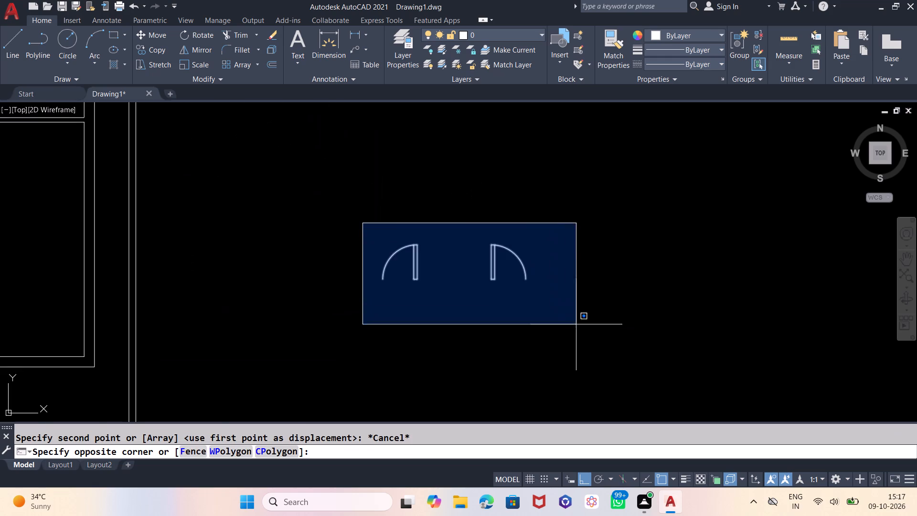
{"action": "left_click", "coordinate": [577, 325]}
{"action": "left_click_drag", "start_coordinate": [579, 199], "coordinate": [540, 233]}
{"action": "left_click", "coordinate": [312, 315]}
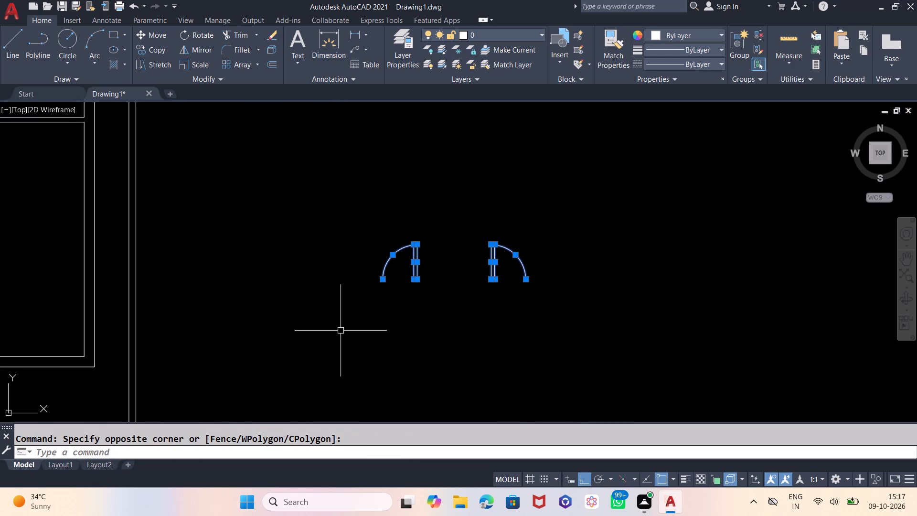
{"action": "type", "text": "CP"}
{"action": "key", "text": "Return"}
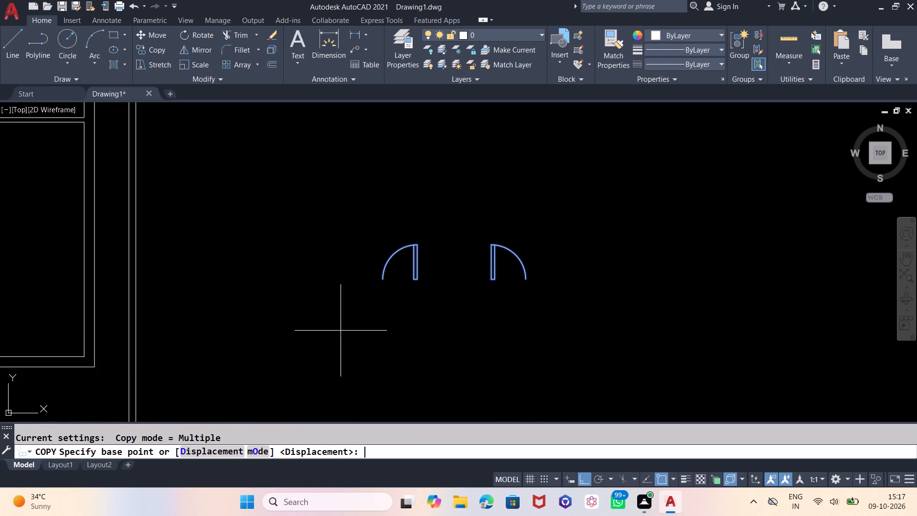
{"action": "left_click", "coordinate": [351, 324]}
{"action": "scroll", "coordinate": [438, 260], "scroll_direction": "down", "scroll_amount": 2}
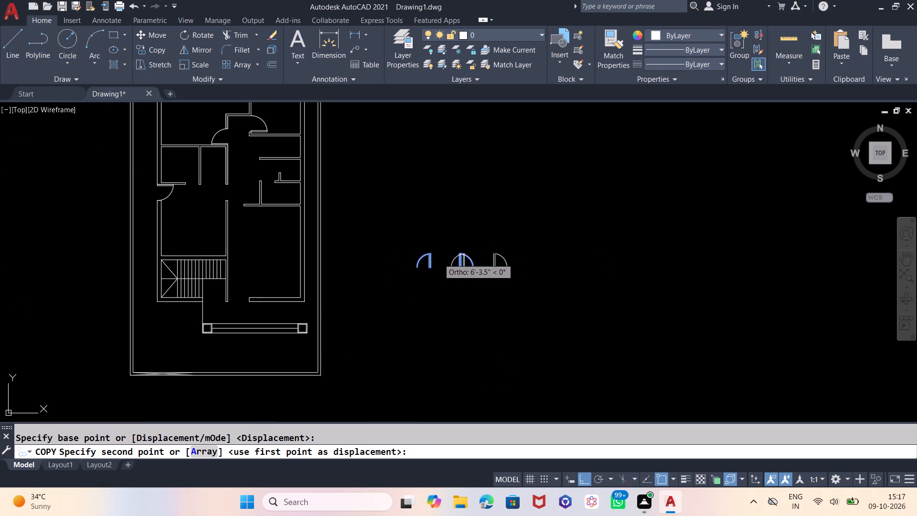
{"action": "left_click", "coordinate": [428, 336]}
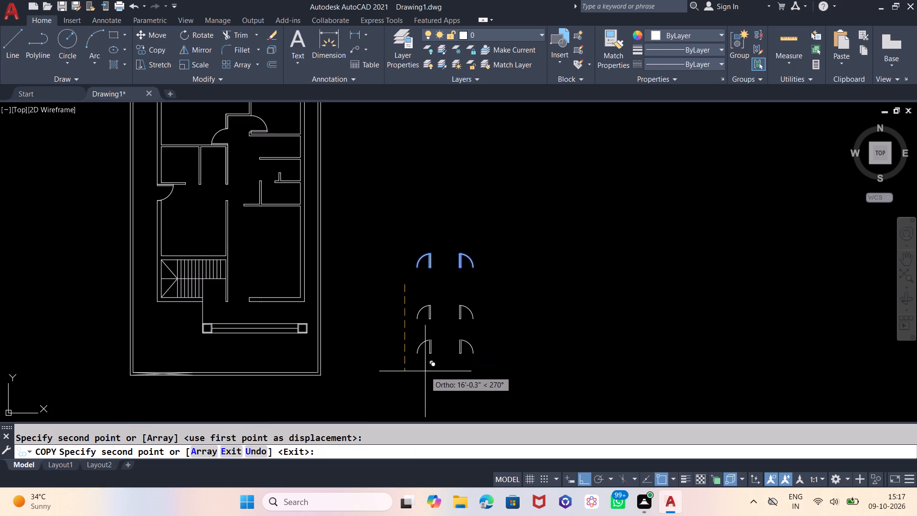
{"action": "left_click", "coordinate": [425, 371]}
{"action": "key", "text": "Escape"}
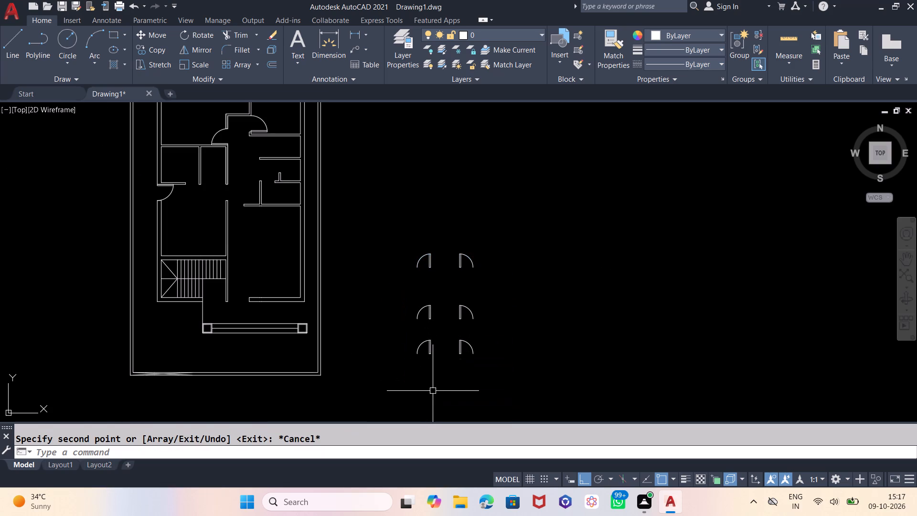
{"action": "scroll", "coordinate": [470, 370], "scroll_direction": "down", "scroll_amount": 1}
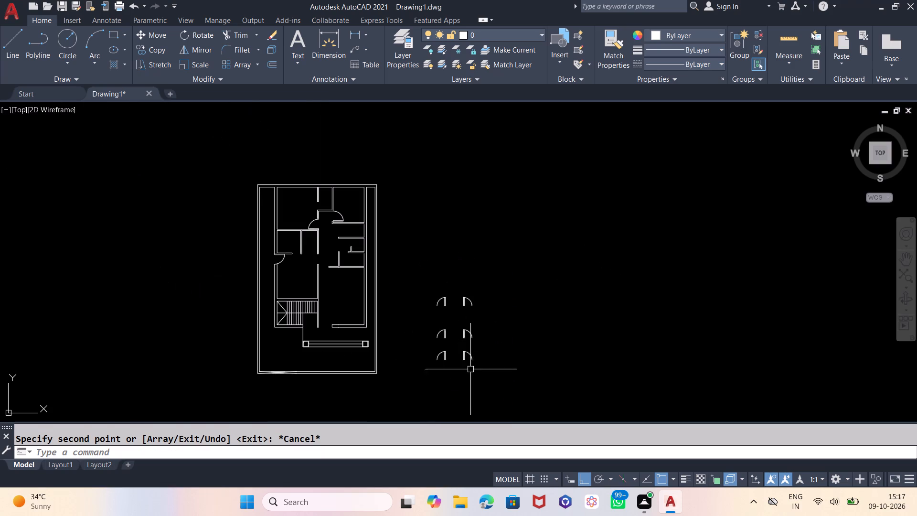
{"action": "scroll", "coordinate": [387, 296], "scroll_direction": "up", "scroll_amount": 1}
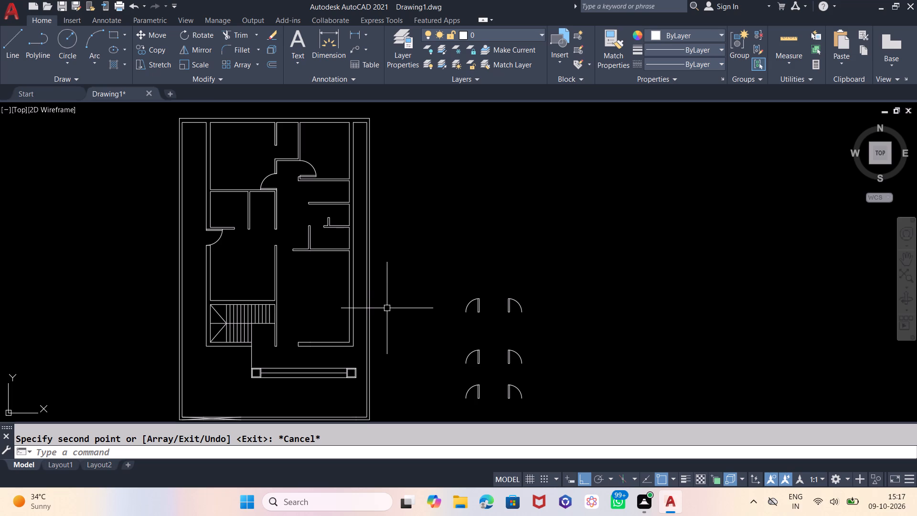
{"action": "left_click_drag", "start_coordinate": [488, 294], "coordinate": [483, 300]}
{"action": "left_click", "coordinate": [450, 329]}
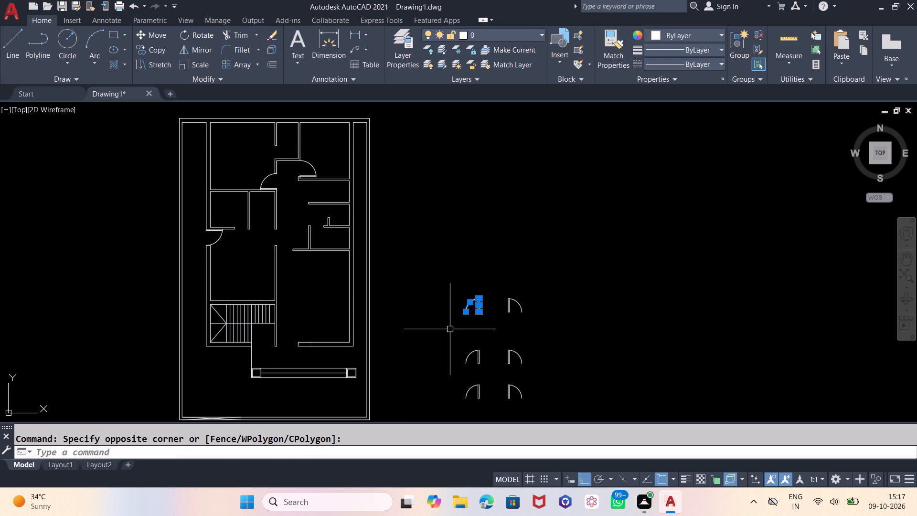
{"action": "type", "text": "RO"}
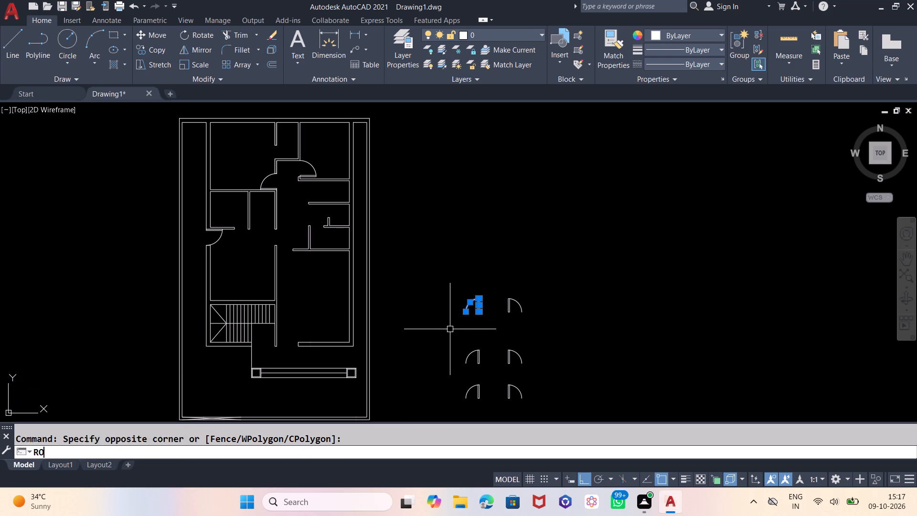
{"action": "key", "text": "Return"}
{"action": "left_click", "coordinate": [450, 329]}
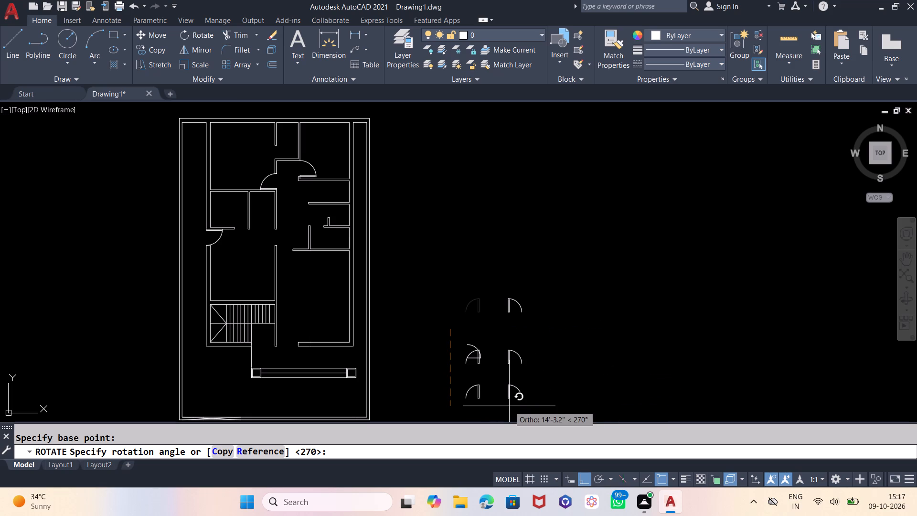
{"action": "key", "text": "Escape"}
Rotate the west door of the lowest pair 270° about a point below it.
{"action": "scroll", "coordinate": [491, 232], "scroll_direction": "down", "scroll_amount": 1}
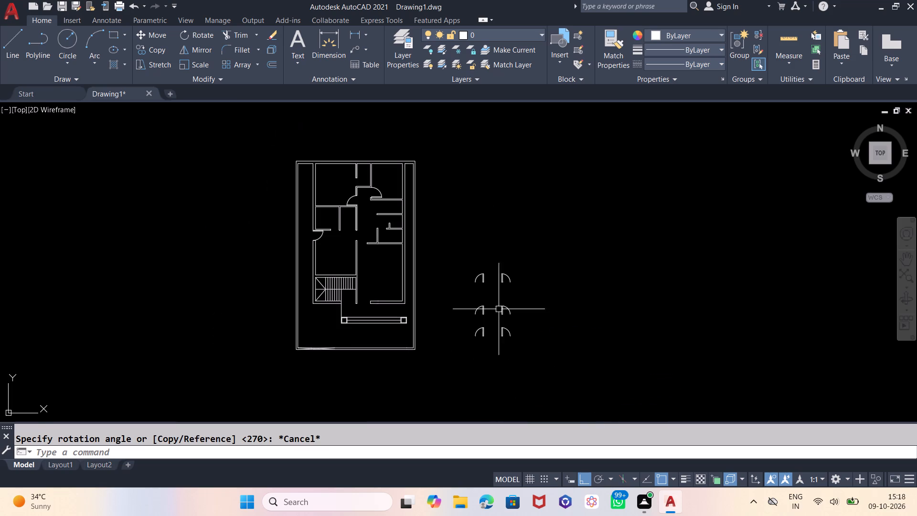
{"action": "scroll", "coordinate": [481, 331], "scroll_direction": "up", "scroll_amount": 4}
{"action": "left_click", "coordinate": [505, 310]}
{"action": "left_click", "coordinate": [415, 395]}
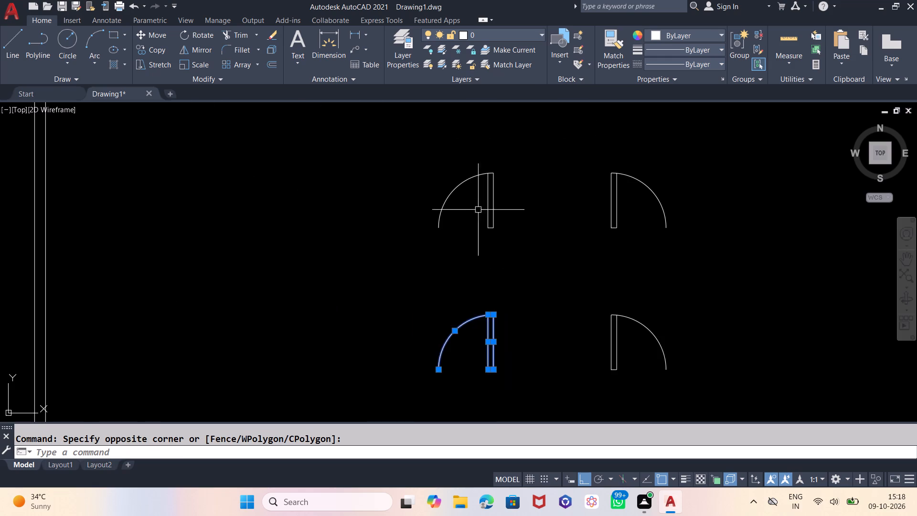
{"action": "scroll", "coordinate": [479, 208], "scroll_direction": "down", "scroll_amount": 2}
{"action": "type", "text": "RO"}
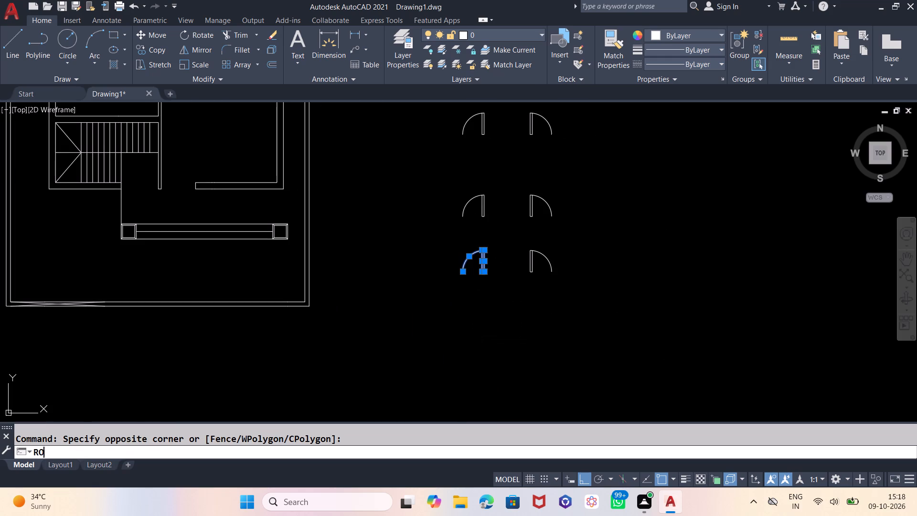
{"action": "key", "text": "Return"}
{"action": "left_click", "coordinate": [482, 359]}
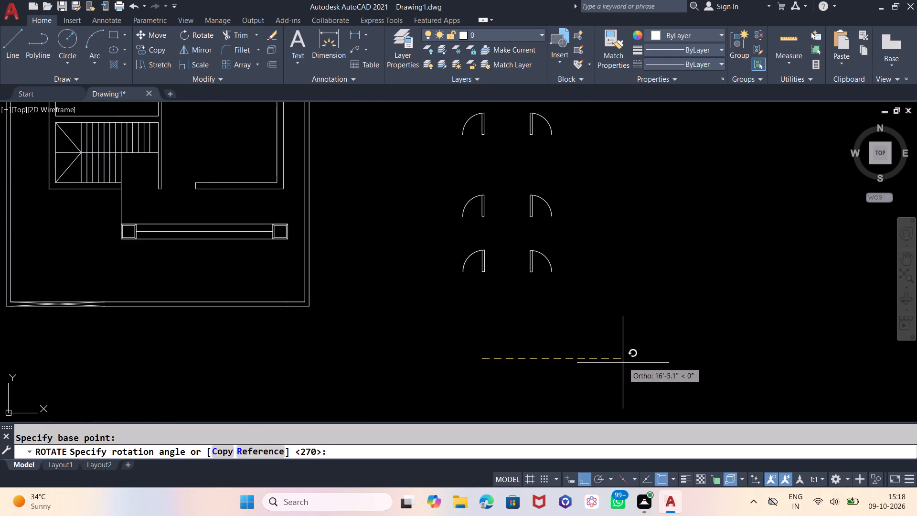
{"action": "left_click", "coordinate": [512, 397]}
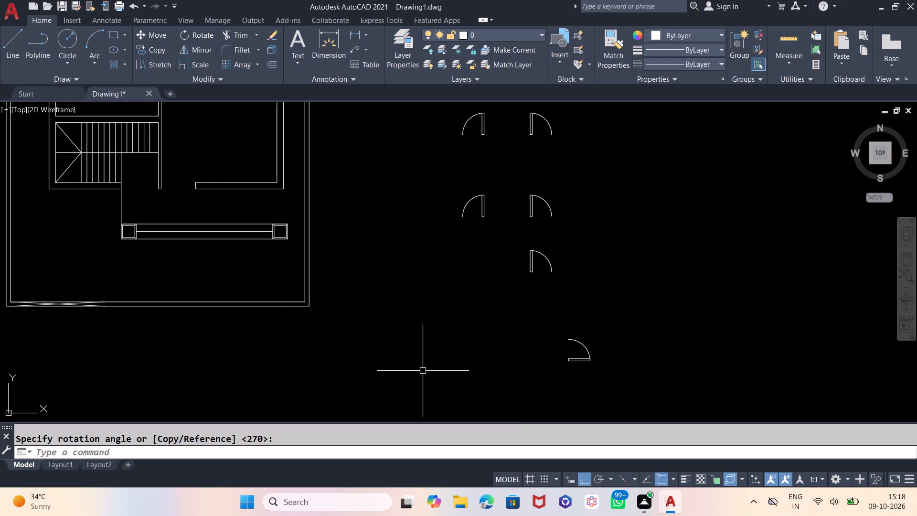
Rotate the east door of the lowest pair 270° about a point just below its leaf.
{"action": "scroll", "coordinate": [437, 370], "scroll_direction": "down", "scroll_amount": 2}
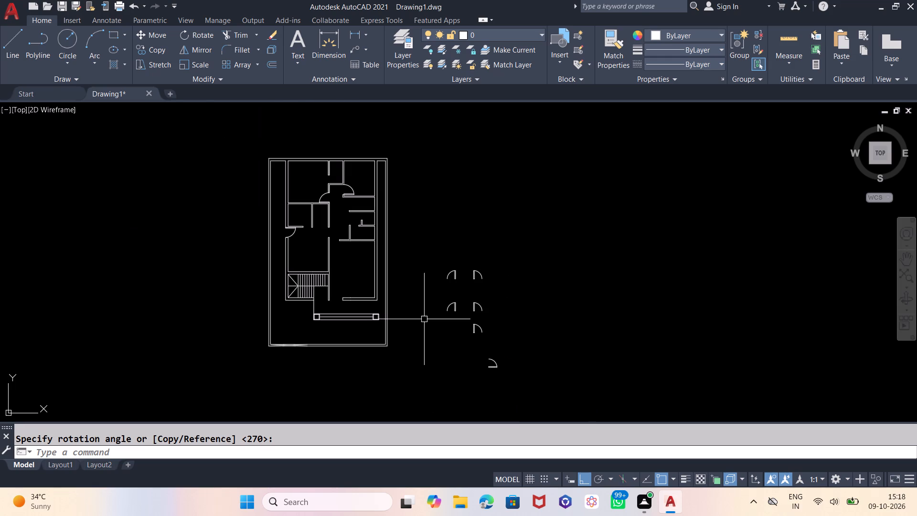
{"action": "scroll", "coordinate": [424, 319], "scroll_direction": "up", "scroll_amount": 1}
{"action": "scroll", "coordinate": [423, 324], "scroll_direction": "down", "scroll_amount": 1}
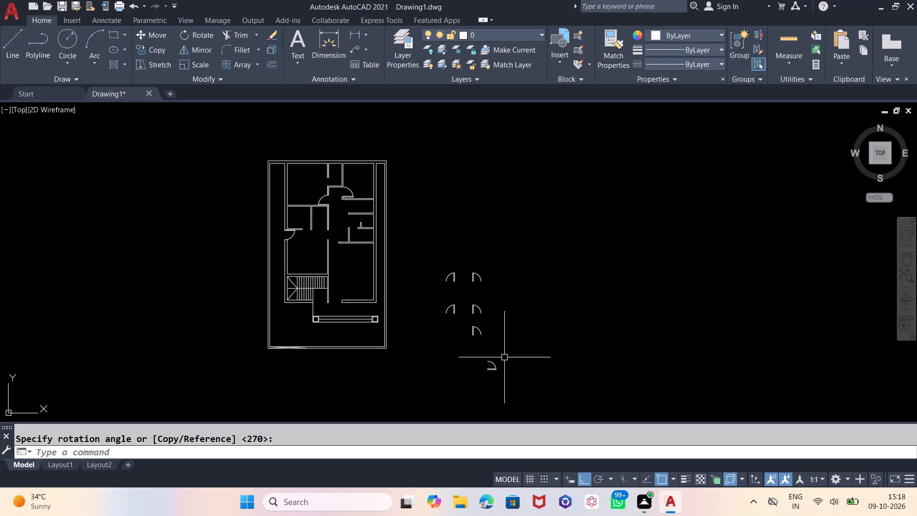
{"action": "left_click", "coordinate": [484, 324]}
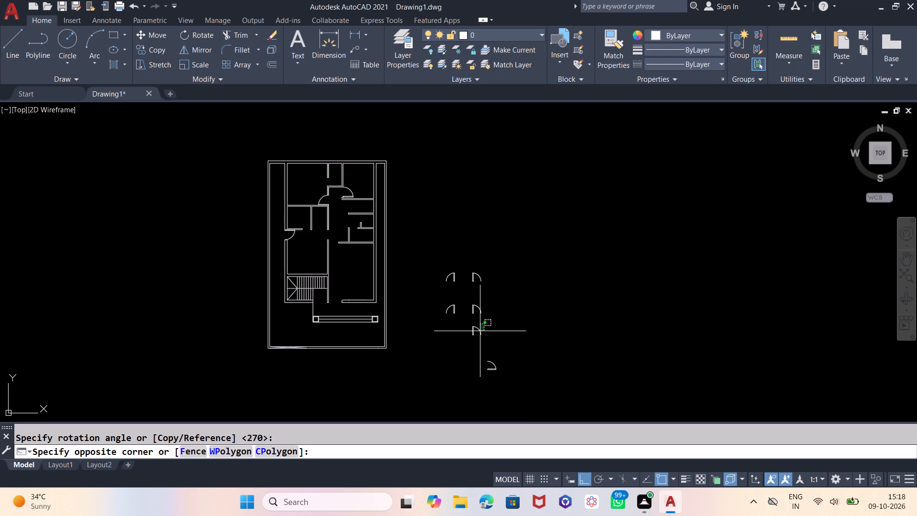
{"action": "left_click", "coordinate": [483, 326]}
{"action": "left_click", "coordinate": [483, 326]}
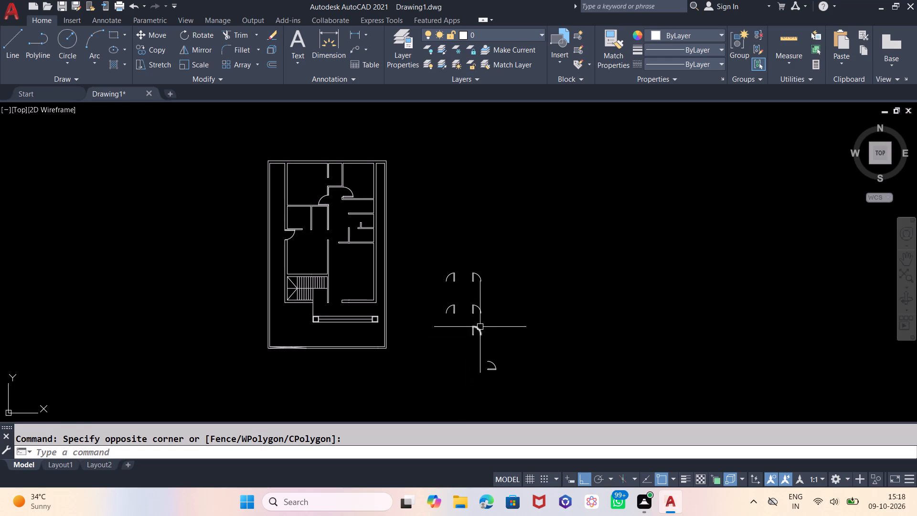
{"action": "left_click", "coordinate": [483, 322]}
{"action": "left_click", "coordinate": [462, 343]}
{"action": "type", "text": "RO"}
{"action": "key", "text": "Return"}
{"action": "left_click", "coordinate": [463, 346]}
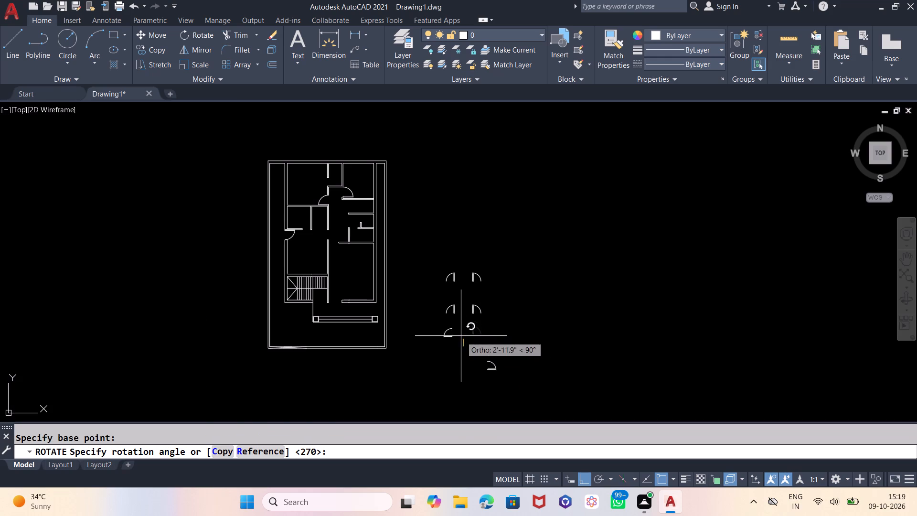
{"action": "left_click", "coordinate": [501, 395]}
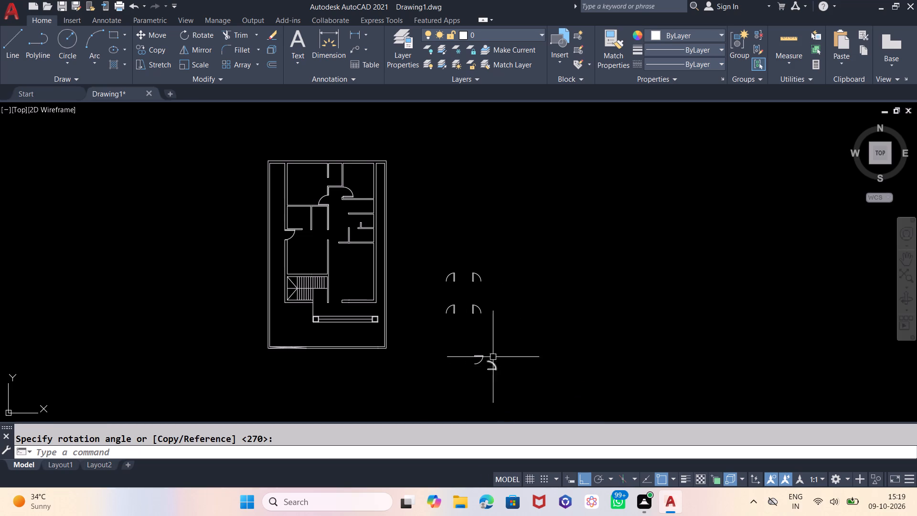
Rotate the west door of the middle pair 180° about a point below and west of it.
{"action": "left_click", "coordinate": [462, 301]}
{"action": "left_click", "coordinate": [434, 327]}
{"action": "type", "text": "RO"}
{"action": "key", "text": "Return"}
{"action": "left_click", "coordinate": [437, 335]}
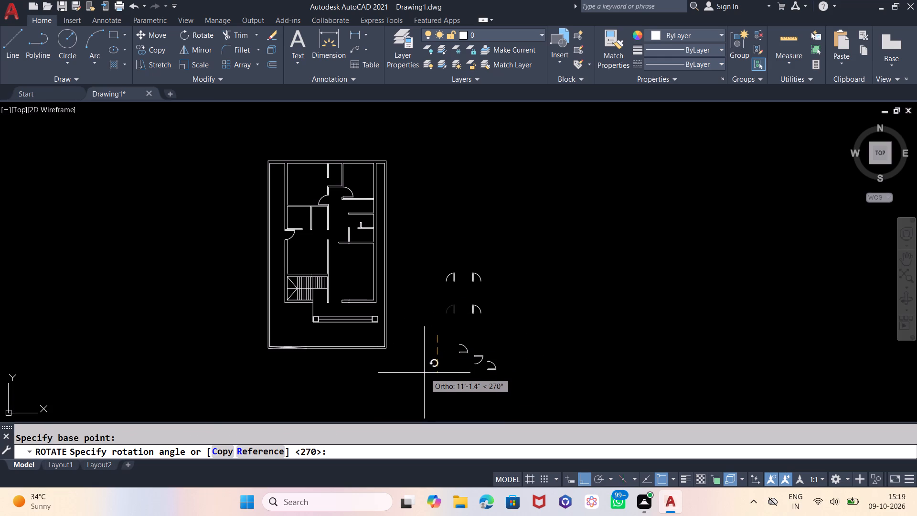
{"action": "left_click", "coordinate": [397, 370]}
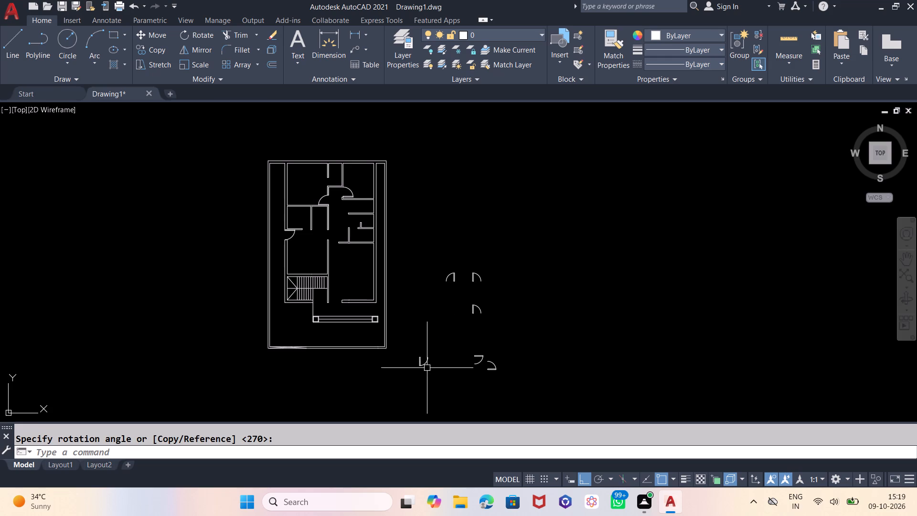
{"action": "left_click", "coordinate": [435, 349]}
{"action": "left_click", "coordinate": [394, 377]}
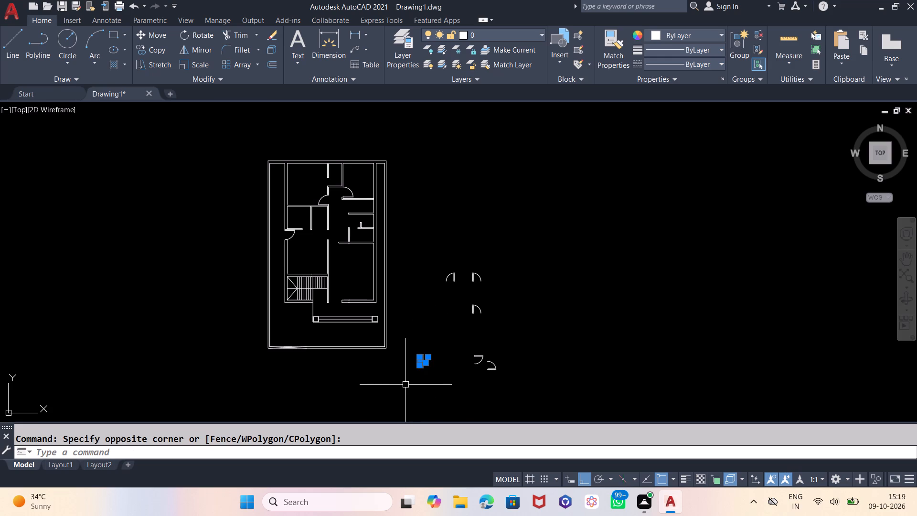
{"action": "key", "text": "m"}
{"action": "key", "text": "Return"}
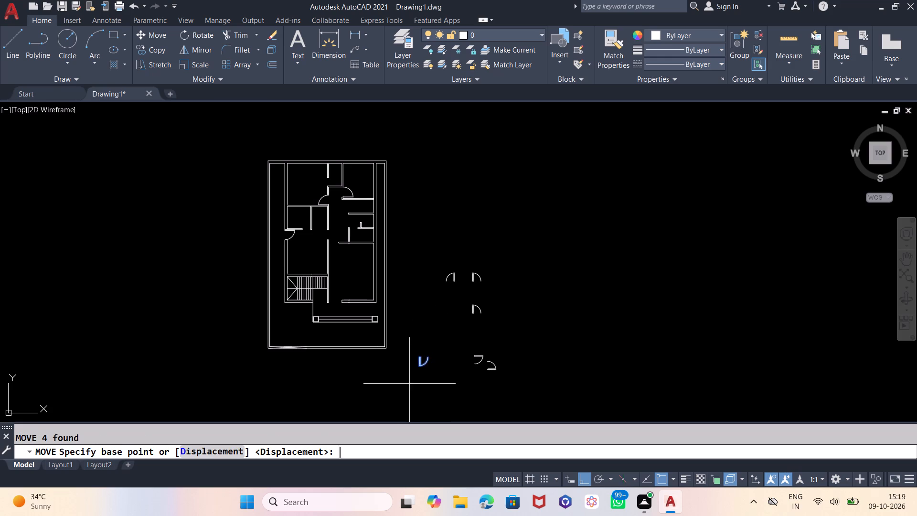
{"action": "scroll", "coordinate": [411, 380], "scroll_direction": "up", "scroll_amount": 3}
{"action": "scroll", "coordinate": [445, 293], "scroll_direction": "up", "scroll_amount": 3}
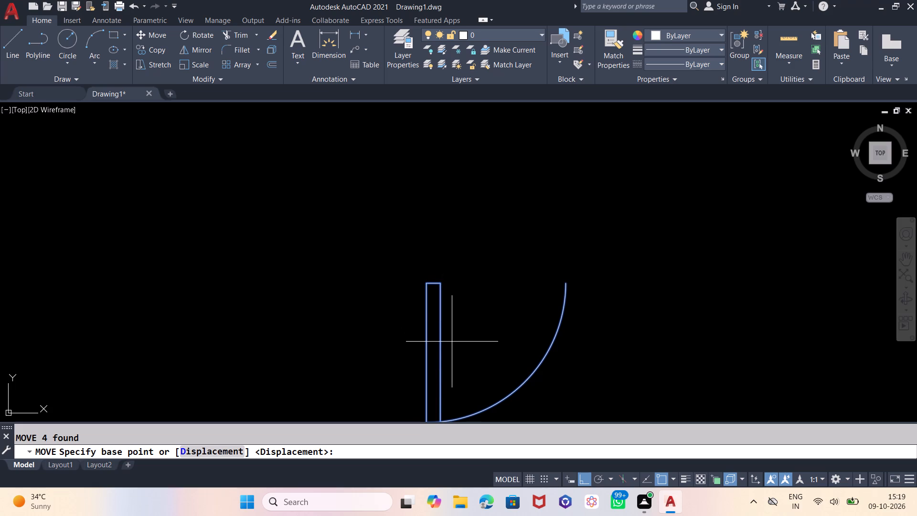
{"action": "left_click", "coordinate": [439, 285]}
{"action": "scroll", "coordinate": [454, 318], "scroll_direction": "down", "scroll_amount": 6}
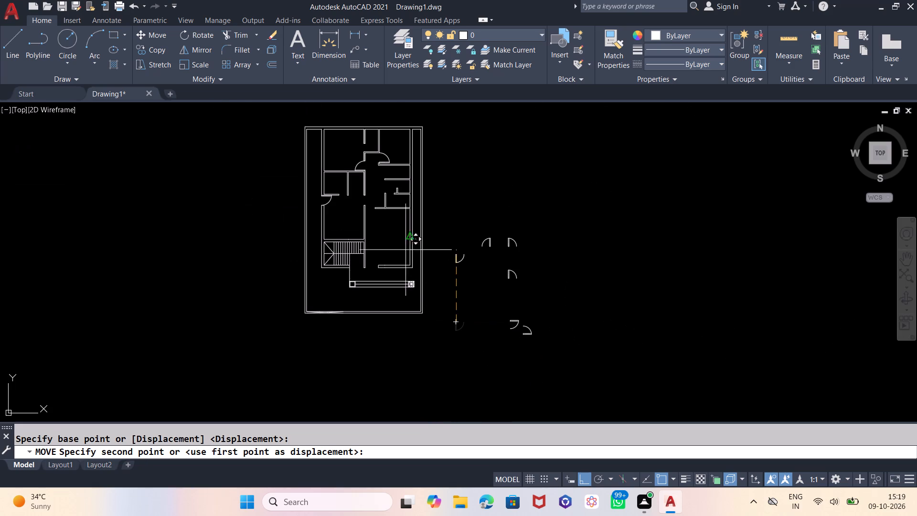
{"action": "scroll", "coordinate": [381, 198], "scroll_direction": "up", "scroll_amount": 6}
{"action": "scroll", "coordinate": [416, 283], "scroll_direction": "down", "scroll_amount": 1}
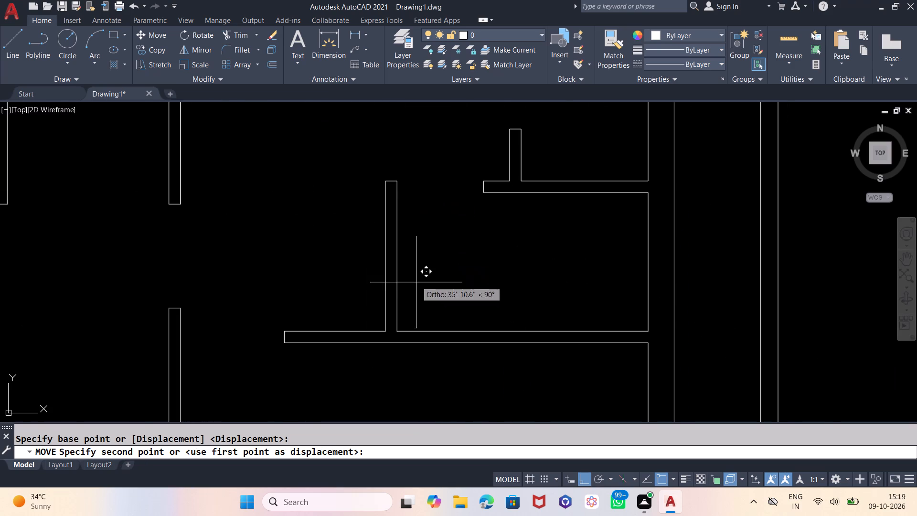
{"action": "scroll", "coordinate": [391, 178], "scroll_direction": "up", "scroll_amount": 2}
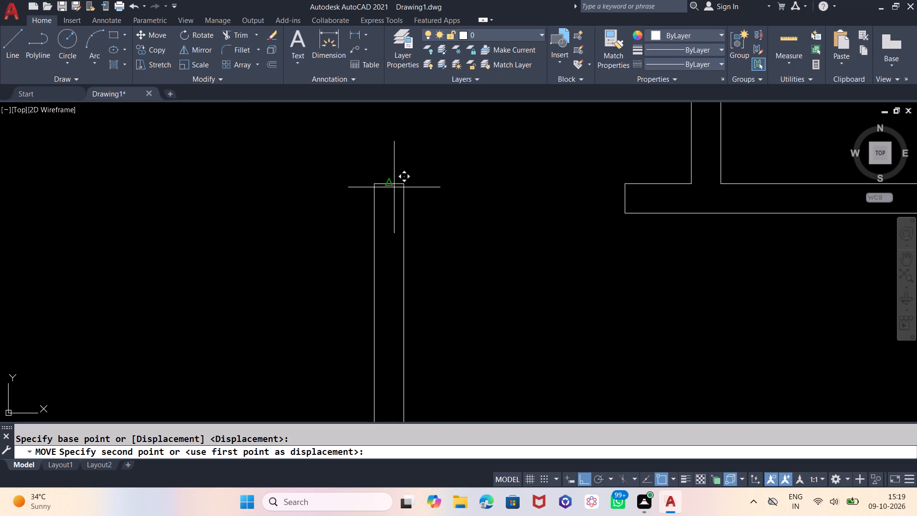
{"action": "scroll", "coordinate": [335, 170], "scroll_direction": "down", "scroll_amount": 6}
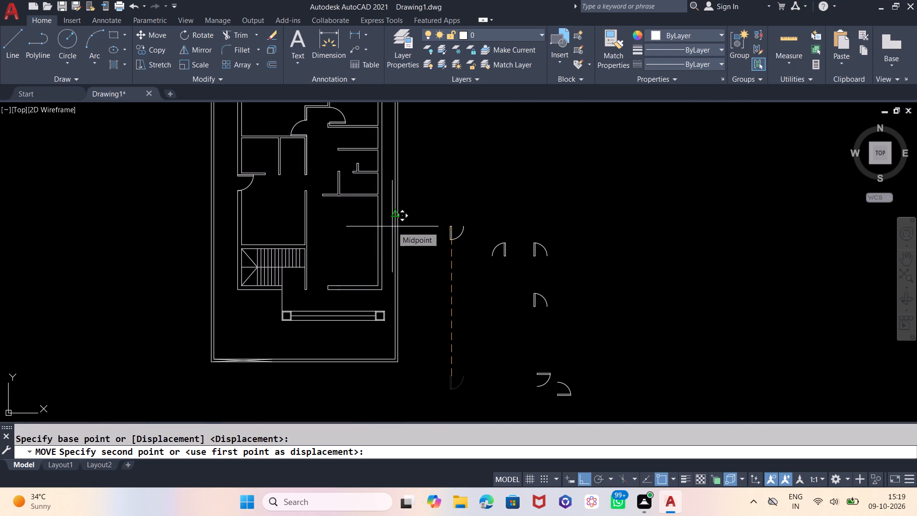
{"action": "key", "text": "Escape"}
With Ortho off, move the westernmost spare door by its leaf's northwest corner onto the top inner corner of the small east room's west wall.
{"action": "left_click_drag", "start_coordinate": [463, 364], "coordinate": [460, 369]}
{"action": "left_click", "coordinate": [432, 405]}
{"action": "key", "text": "m"}
{"action": "key", "text": "Return"}
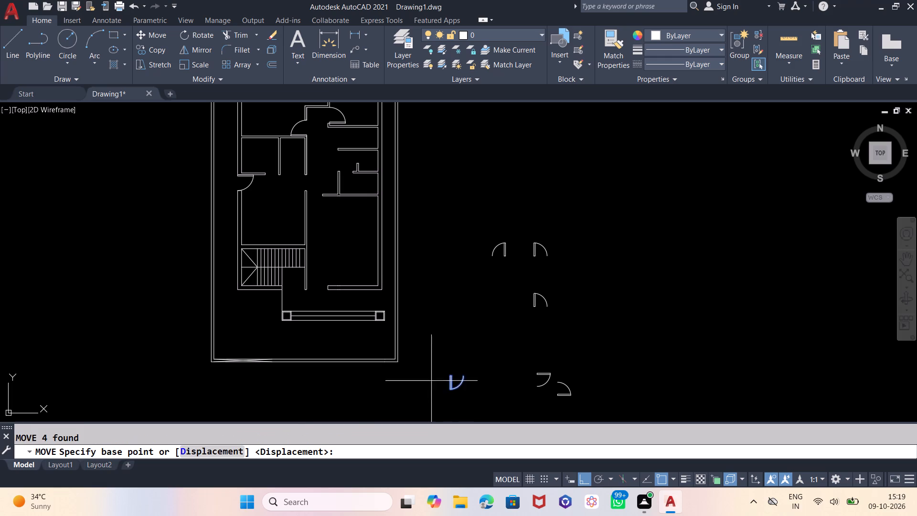
{"action": "scroll", "coordinate": [432, 369], "scroll_direction": "up", "scroll_amount": 3}
{"action": "left_click", "coordinate": [498, 401]}
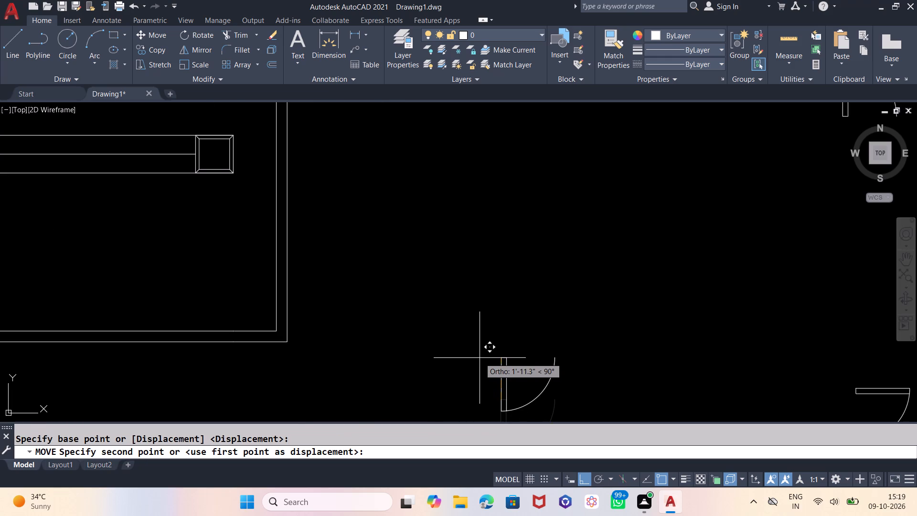
{"action": "key", "text": "F8"}
{"action": "scroll", "coordinate": [480, 358], "scroll_direction": "down", "scroll_amount": 3}
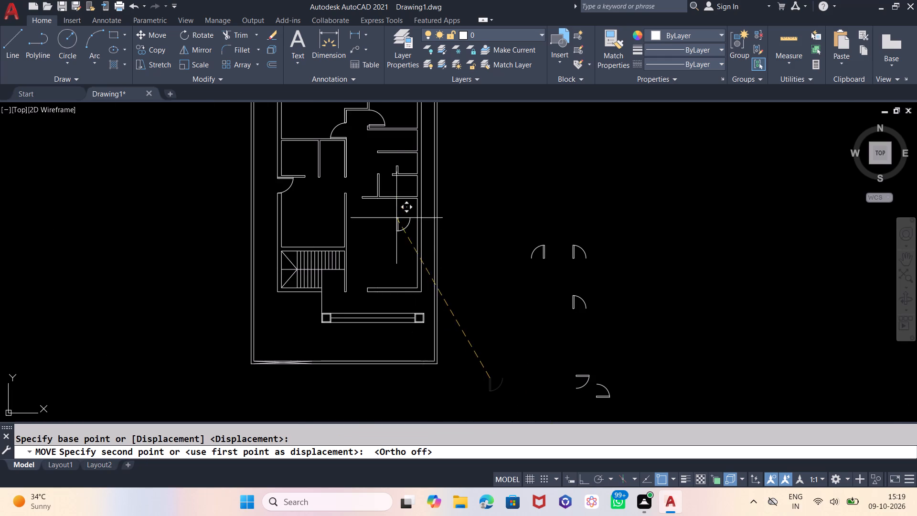
{"action": "scroll", "coordinate": [381, 181], "scroll_direction": "up", "scroll_amount": 3}
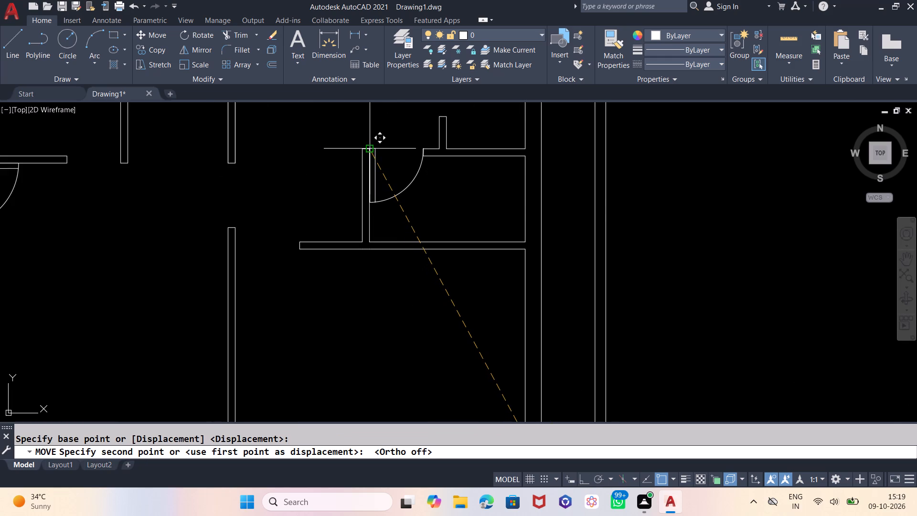
{"action": "left_click", "coordinate": [367, 150]}
Move the lowest spare door by its leaf's lower west corner into the west wall opening of the small room between the north bedrooms.
{"action": "scroll", "coordinate": [418, 283], "scroll_direction": "down", "scroll_amount": 2}
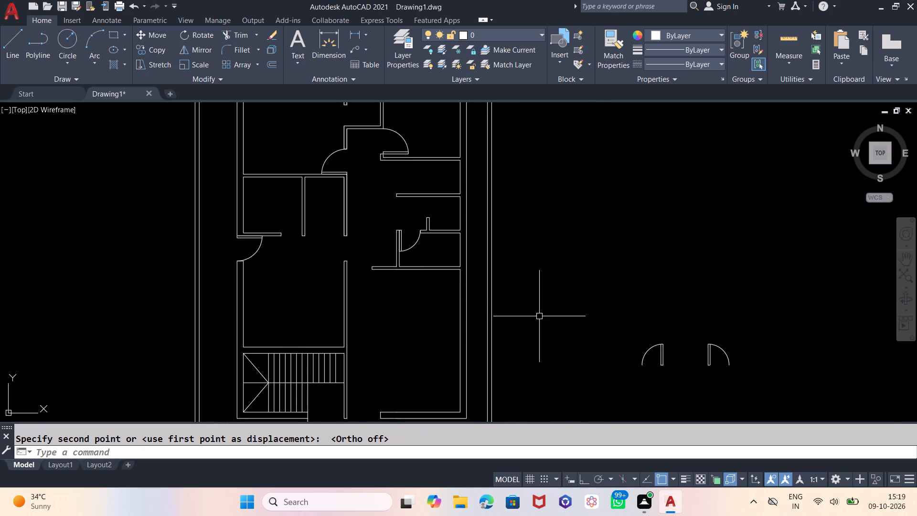
{"action": "scroll", "coordinate": [462, 255], "scroll_direction": "down", "scroll_amount": 2}
{"action": "scroll", "coordinate": [564, 402], "scroll_direction": "up", "scroll_amount": 2}
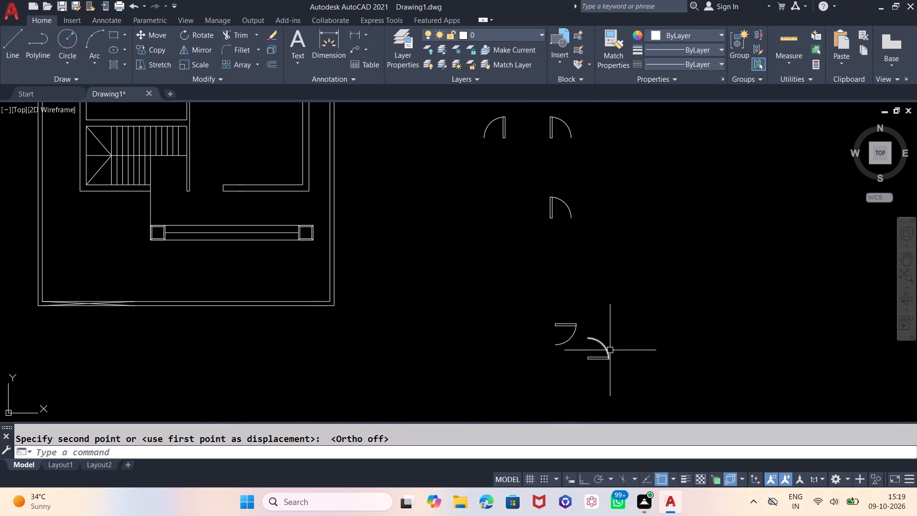
{"action": "left_click", "coordinate": [613, 331]}
{"action": "left_click", "coordinate": [579, 372]}
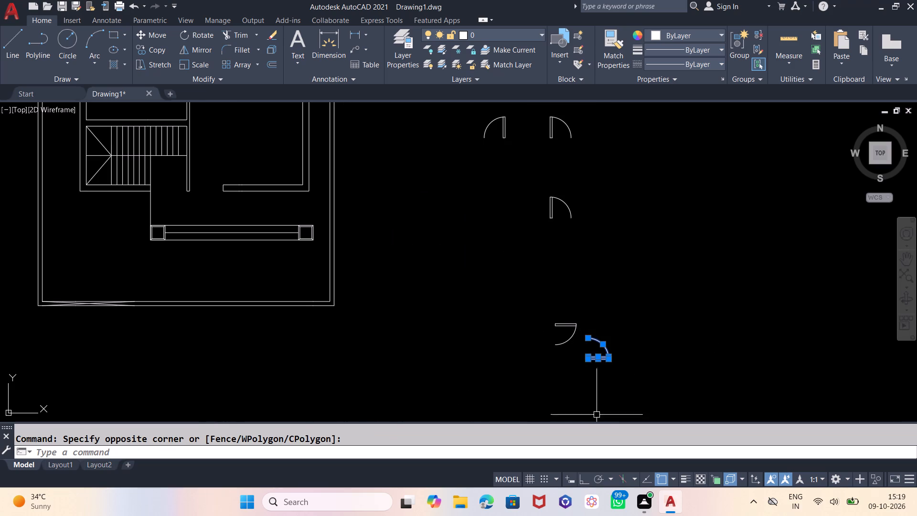
{"action": "key", "text": "m"}
{"action": "key", "text": "Return"}
{"action": "scroll", "coordinate": [592, 378], "scroll_direction": "up", "scroll_amount": 3}
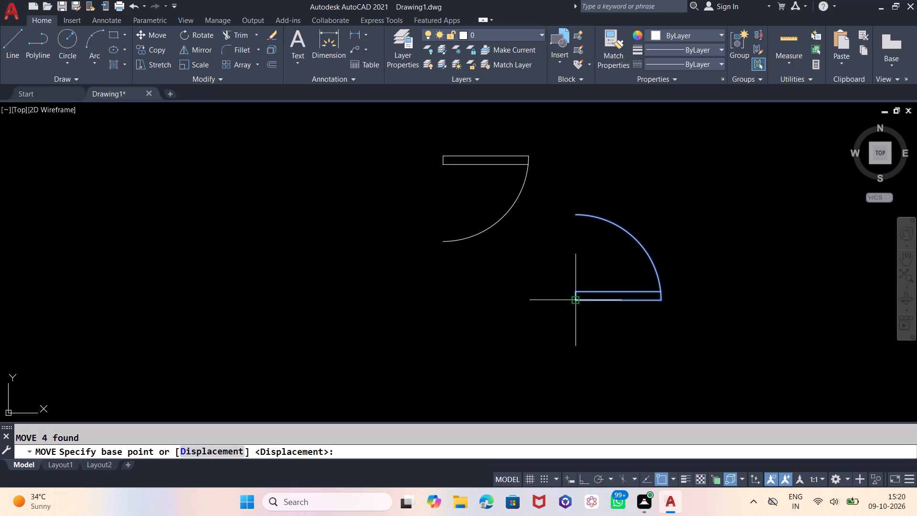
{"action": "left_click", "coordinate": [575, 302]}
{"action": "scroll", "coordinate": [612, 365], "scroll_direction": "down", "scroll_amount": 8}
{"action": "scroll", "coordinate": [525, 255], "scroll_direction": "up", "scroll_amount": 6}
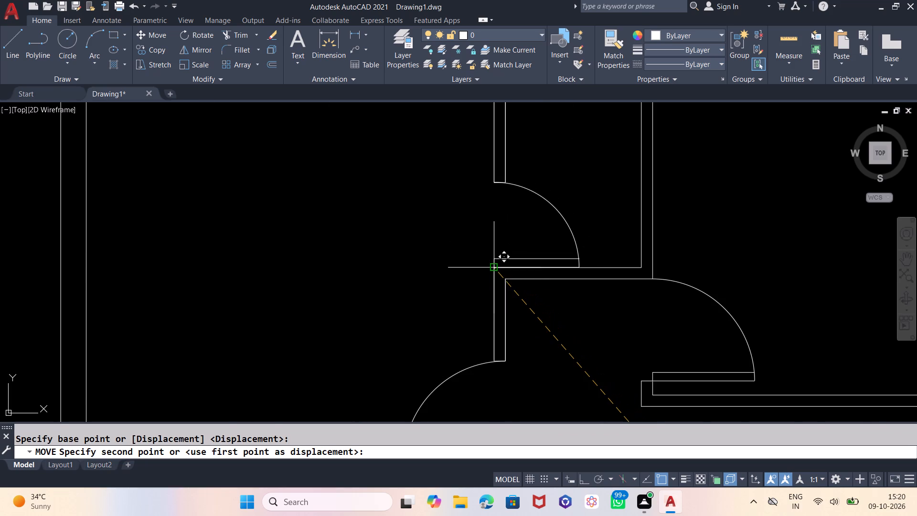
{"action": "left_click", "coordinate": [494, 265]}
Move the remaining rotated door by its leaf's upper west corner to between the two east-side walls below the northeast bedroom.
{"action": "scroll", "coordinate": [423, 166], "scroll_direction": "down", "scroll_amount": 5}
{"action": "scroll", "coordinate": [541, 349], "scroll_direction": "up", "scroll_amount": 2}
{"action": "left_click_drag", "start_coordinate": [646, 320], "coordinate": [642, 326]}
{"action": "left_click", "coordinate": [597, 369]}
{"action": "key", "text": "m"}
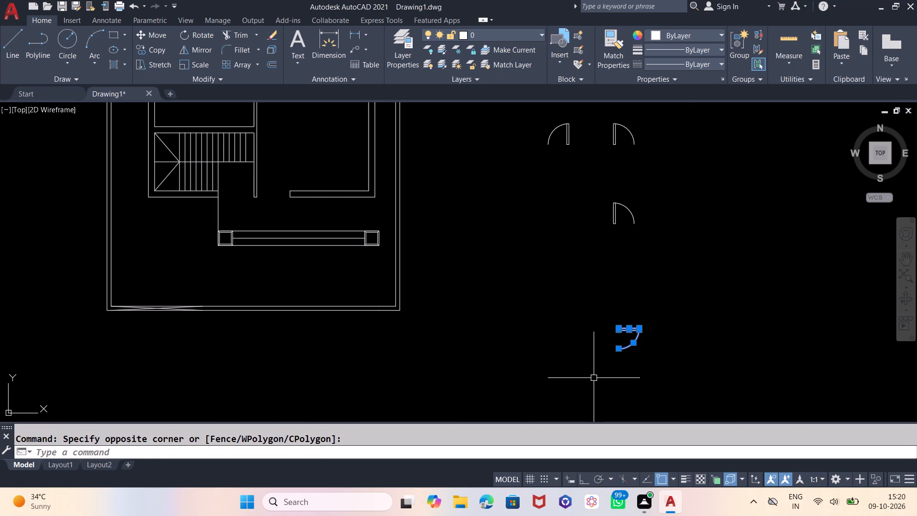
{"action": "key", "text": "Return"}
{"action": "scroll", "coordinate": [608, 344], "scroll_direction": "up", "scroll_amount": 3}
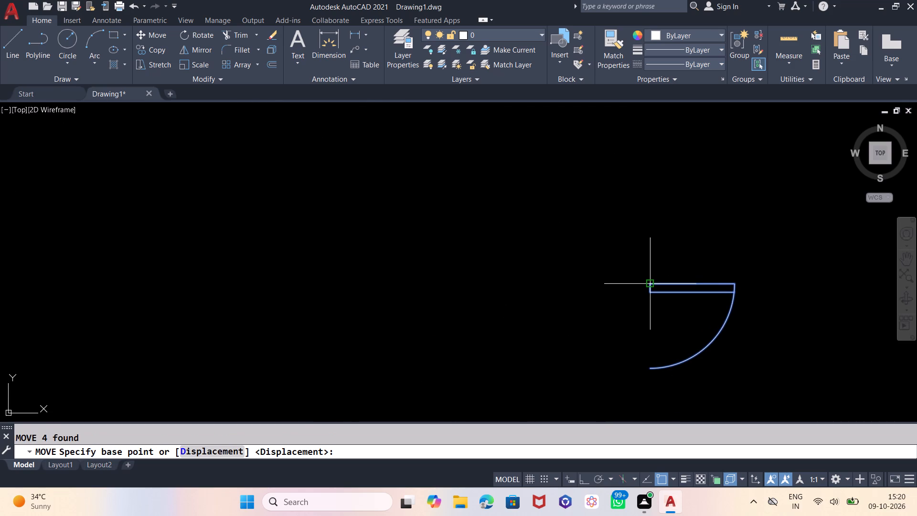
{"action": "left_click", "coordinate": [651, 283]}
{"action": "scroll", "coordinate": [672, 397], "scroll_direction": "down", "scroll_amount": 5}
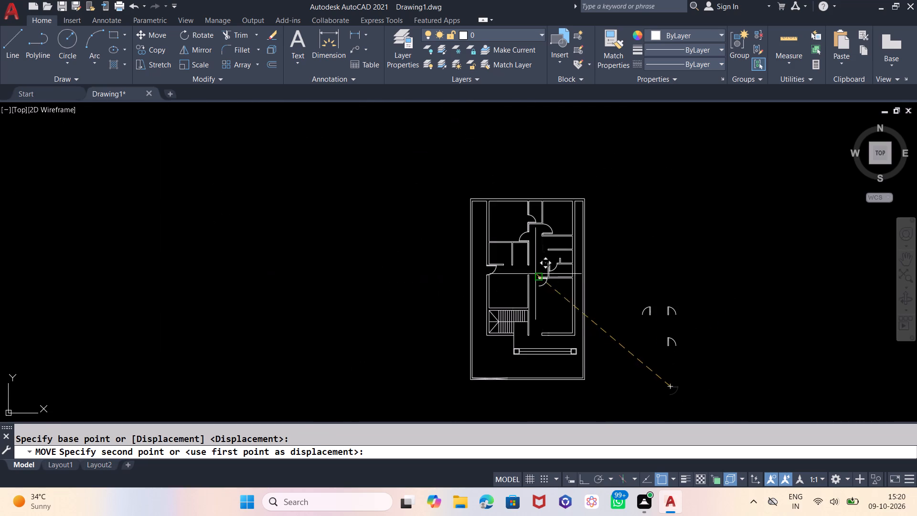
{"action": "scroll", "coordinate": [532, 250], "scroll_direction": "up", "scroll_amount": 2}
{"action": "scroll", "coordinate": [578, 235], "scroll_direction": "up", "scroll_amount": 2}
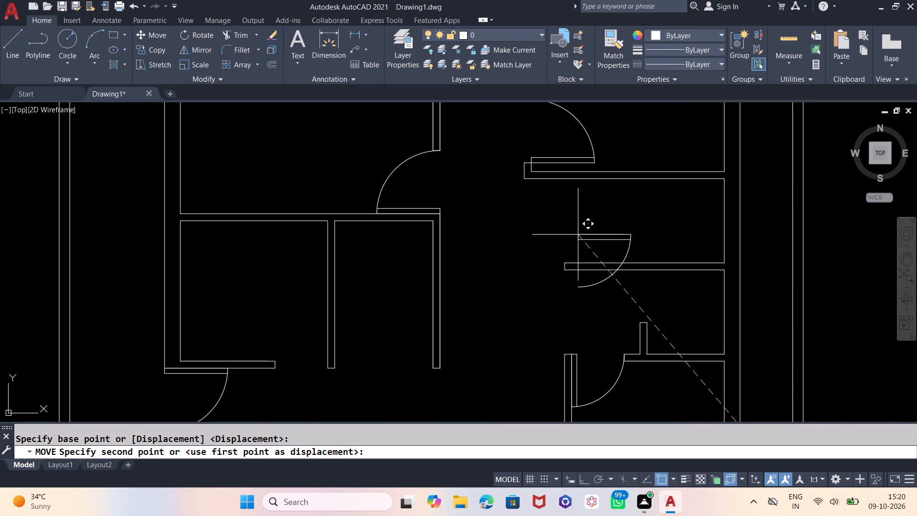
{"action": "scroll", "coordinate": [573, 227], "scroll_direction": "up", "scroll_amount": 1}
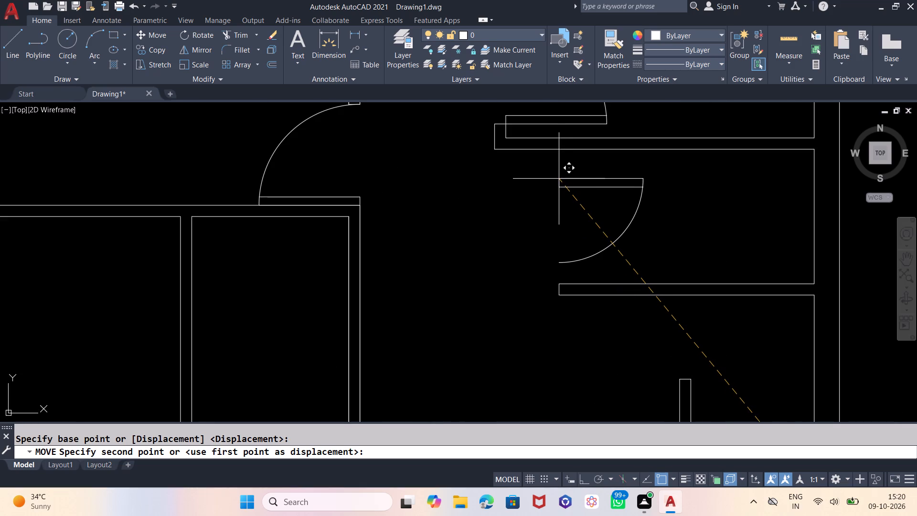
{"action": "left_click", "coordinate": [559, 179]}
Move that door by its arc's lower end onto the top end of the short wall stub in the east rooms, closing the gap above it.
{"action": "left_click_drag", "start_coordinate": [659, 176], "coordinate": [651, 179]}
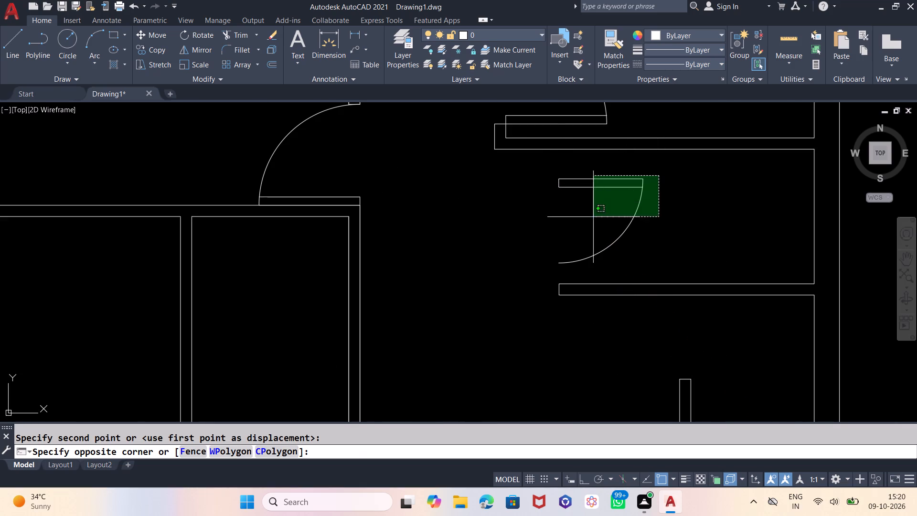
{"action": "left_click", "coordinate": [531, 266]}
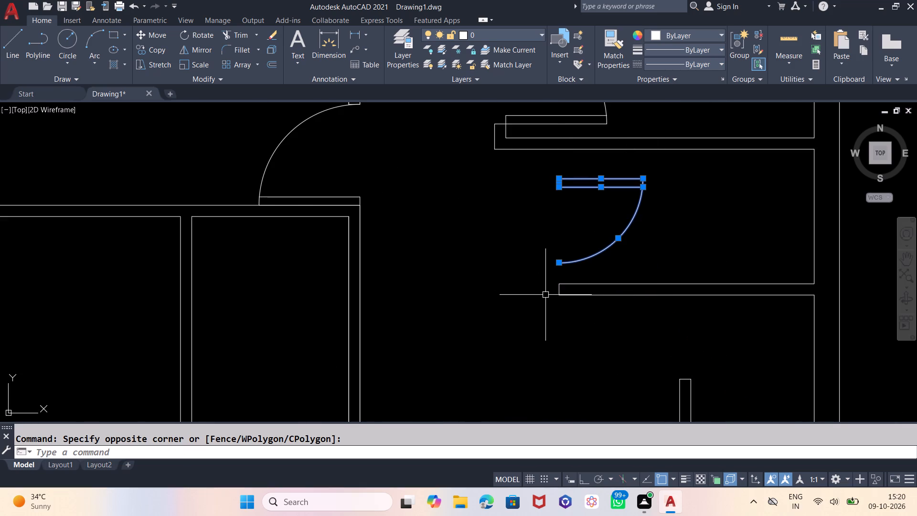
{"action": "key", "text": "m"}
{"action": "key", "text": "Return"}
{"action": "left_click", "coordinate": [558, 264]}
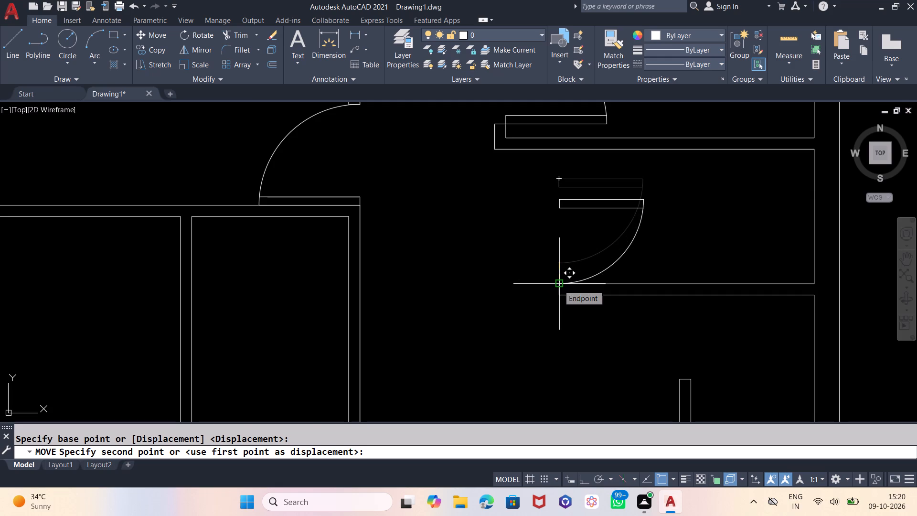
{"action": "scroll", "coordinate": [548, 203], "scroll_direction": "down", "scroll_amount": 2}
{"action": "scroll", "coordinate": [585, 272], "scroll_direction": "up", "scroll_amount": 3}
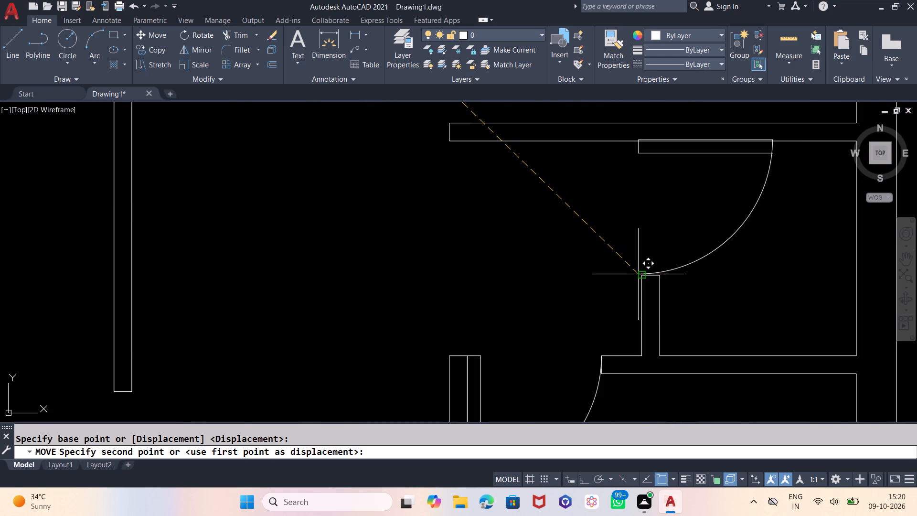
{"action": "left_click", "coordinate": [645, 274]}
{"action": "scroll", "coordinate": [500, 223], "scroll_direction": "down", "scroll_amount": 3}
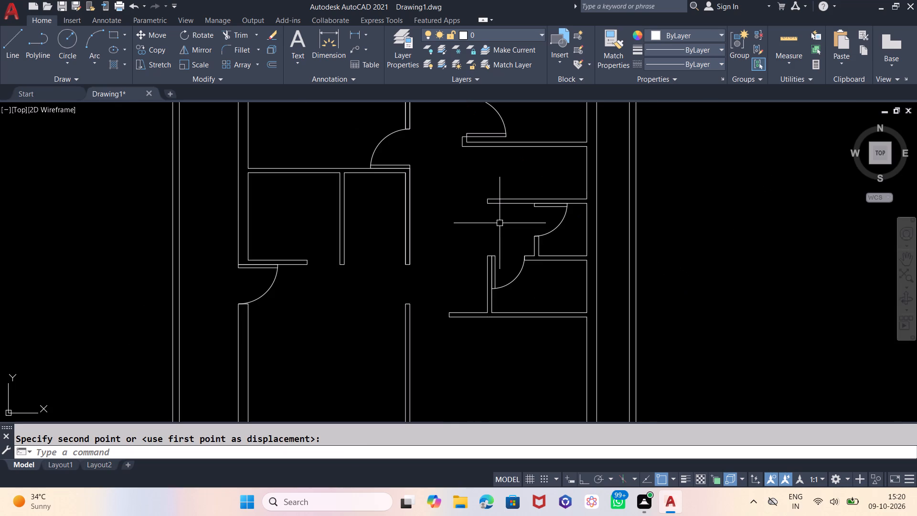
Erase the three leftover spare doors east of the floor plan.
{"action": "scroll", "coordinate": [473, 303], "scroll_direction": "down", "scroll_amount": 2}
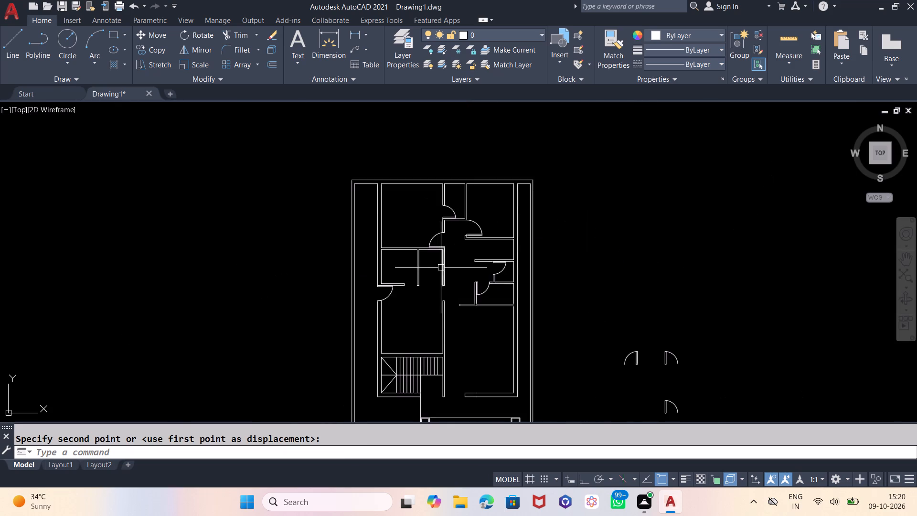
{"action": "scroll", "coordinate": [440, 256], "scroll_direction": "down", "scroll_amount": 1}
{"action": "scroll", "coordinate": [454, 217], "scroll_direction": "down", "scroll_amount": 1}
{"action": "scroll", "coordinate": [444, 254], "scroll_direction": "up", "scroll_amount": 2}
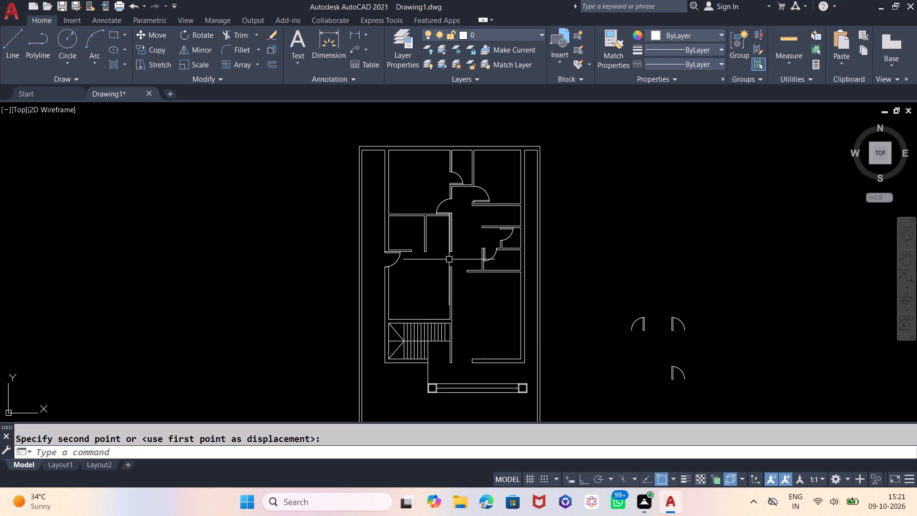
{"action": "scroll", "coordinate": [494, 218], "scroll_direction": "down", "scroll_amount": 1}
{"action": "left_click_drag", "start_coordinate": [646, 265], "coordinate": [636, 268]}
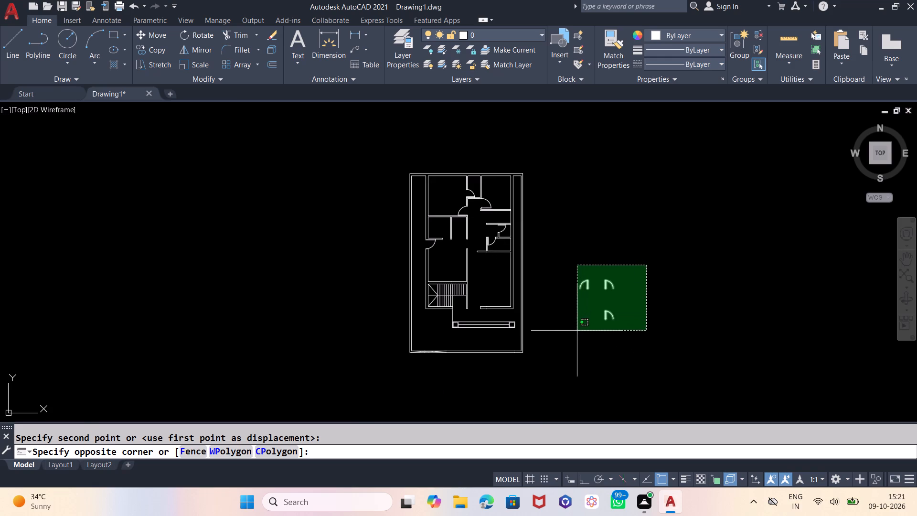
{"action": "left_click", "coordinate": [576, 333]}
{"action": "key", "text": "Delete"}
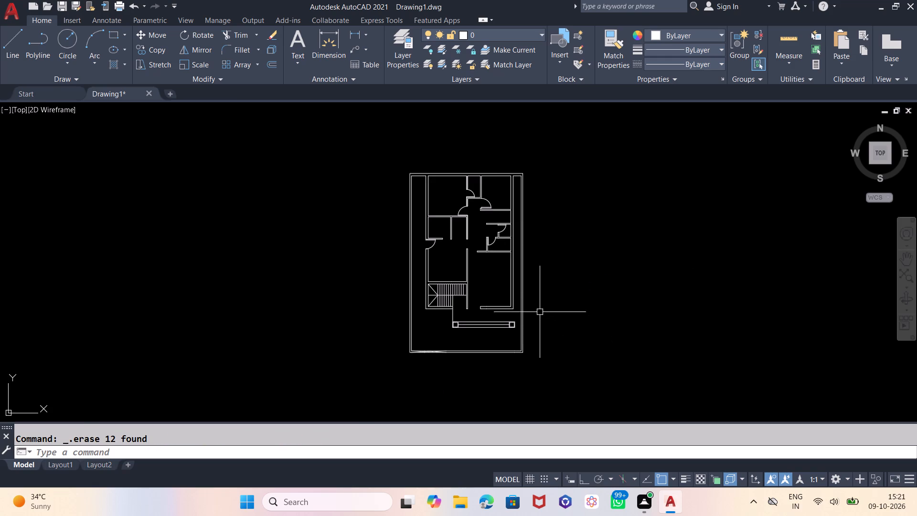
Draw a 5' by 9" rectangle in the empty space east of the floor plan.
{"action": "scroll", "coordinate": [540, 312], "scroll_direction": "up", "scroll_amount": 1}
{"action": "scroll", "coordinate": [540, 312], "scroll_direction": "down", "scroll_amount": 1}
{"action": "scroll", "coordinate": [505, 252], "scroll_direction": "up", "scroll_amount": 1}
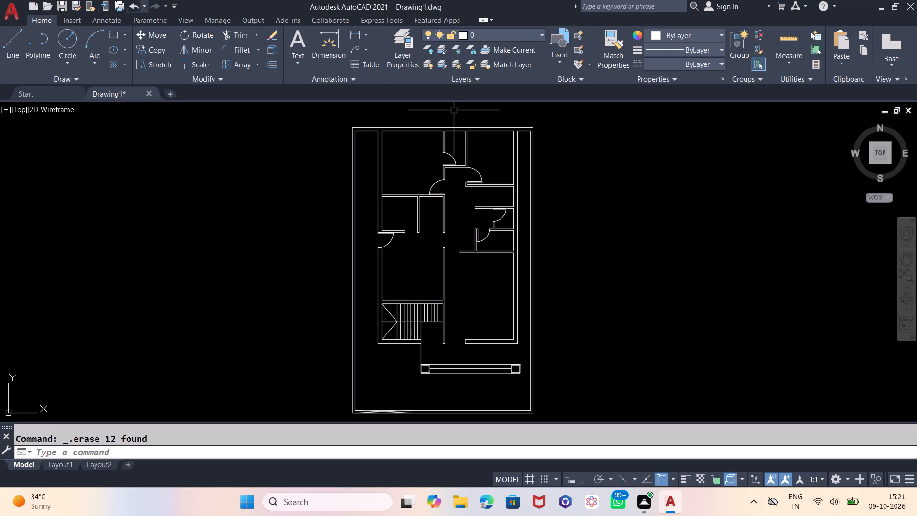
{"action": "left_click", "coordinate": [107, 35]}
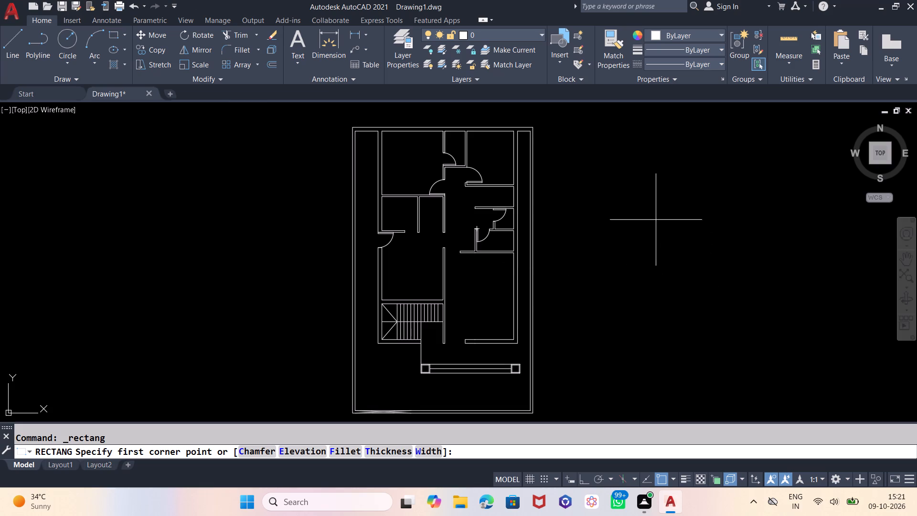
{"action": "left_click", "coordinate": [656, 220]}
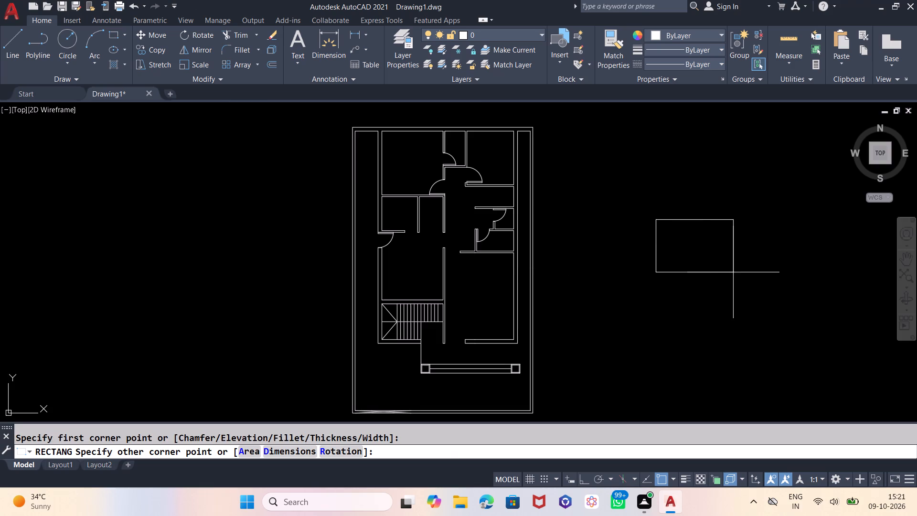
{"action": "key", "text": "5"}
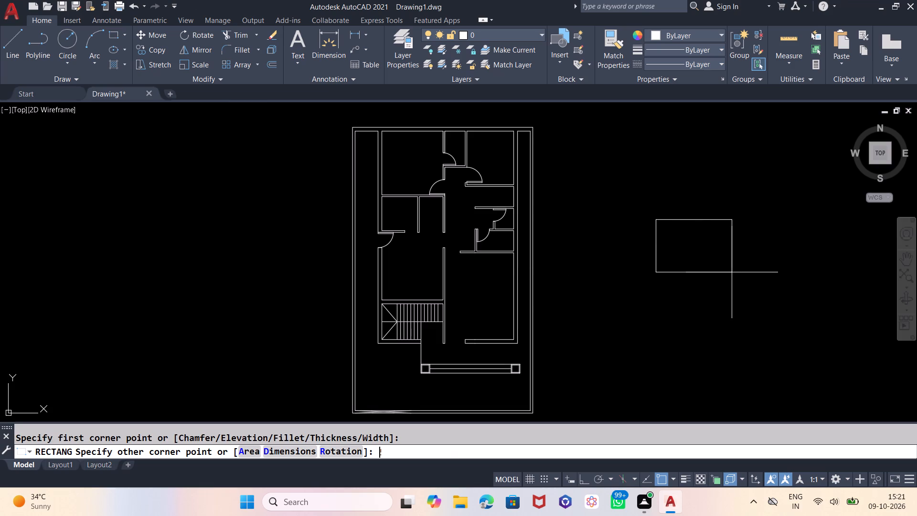
{"action": "key", "text": "BackSpace"}
{"action": "key", "text": "shift+at"}
{"action": "key", "text": "Clear"}
{"action": "key", "text": "5"}
{"action": "key", "text": "apostrophe"}
{"action": "key", "text": "comma"}
{"action": "key", "text": "9"}
{"action": "key", "text": "Return"}
Explode the 5' by 9" rectangle into separate lines.
{"action": "scroll", "coordinate": [675, 223], "scroll_direction": "up", "scroll_amount": 3}
{"action": "left_click", "coordinate": [693, 191]}
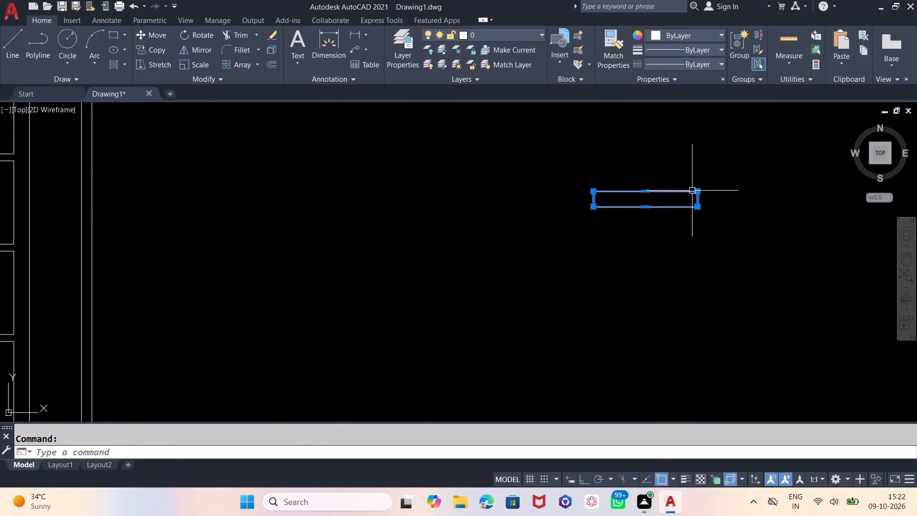
{"action": "key", "text": "x"}
{"action": "key", "text": "Return"}
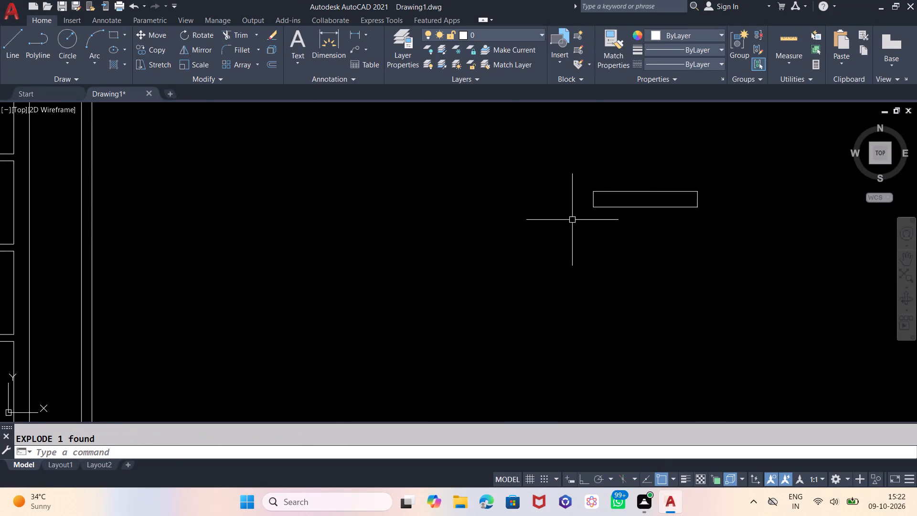
Draw a lengthwise centre line between the midpoints of the exploded rectangle's two short sides.
{"action": "left_click", "coordinate": [12, 43]}
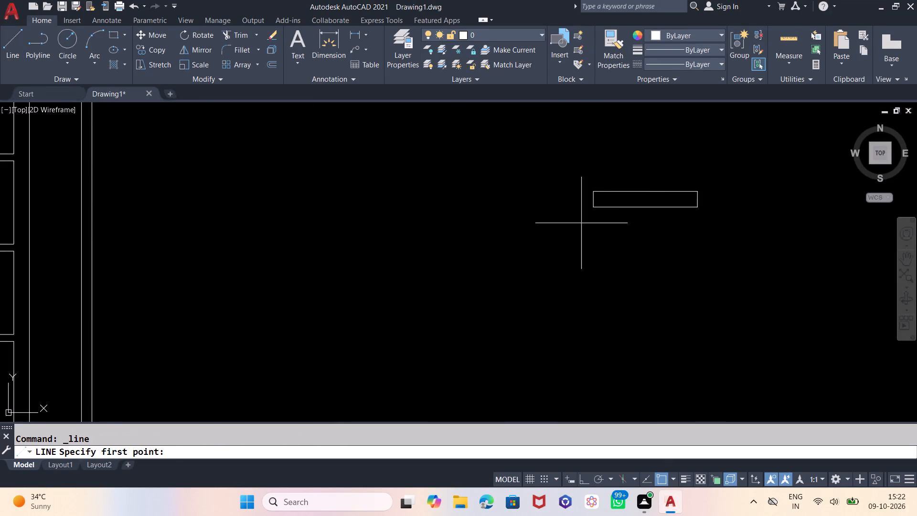
{"action": "scroll", "coordinate": [624, 186], "scroll_direction": "up", "scroll_amount": 2}
{"action": "left_click", "coordinate": [543, 218]}
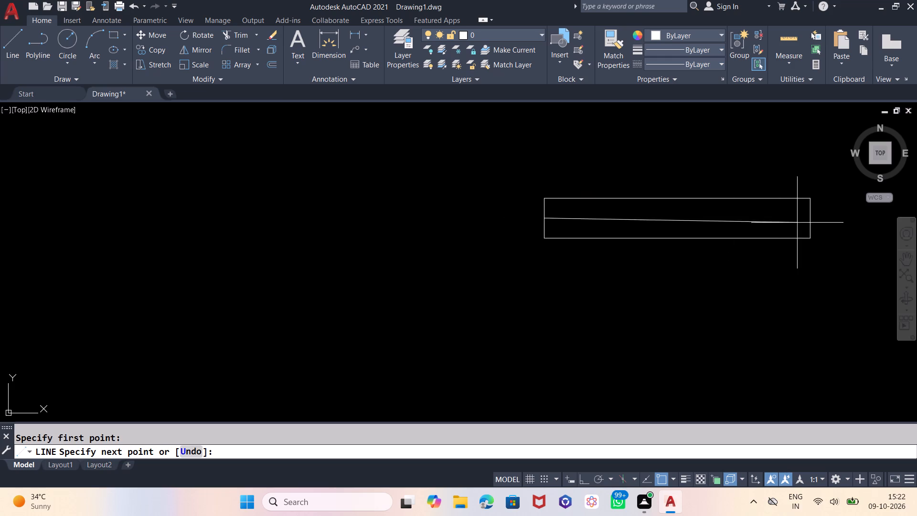
{"action": "left_click", "coordinate": [812, 218]}
{"action": "key", "text": "Escape"}
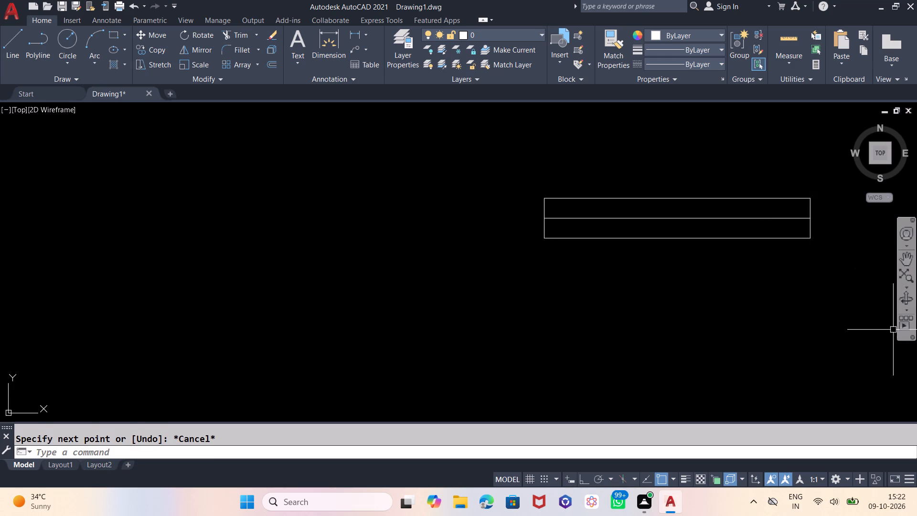
Offset the rectangle's centre line 2" to both its north and south sides.
{"action": "key", "text": "o"}
{"action": "key", "text": "Return"}
{"action": "key", "text": "2"}
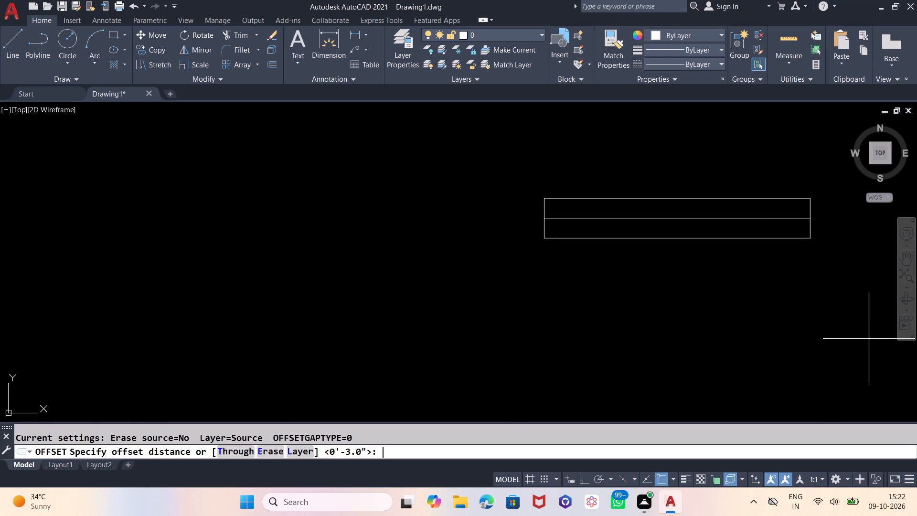
{"action": "key", "text": "Return"}
{"action": "left_click", "coordinate": [727, 221]}
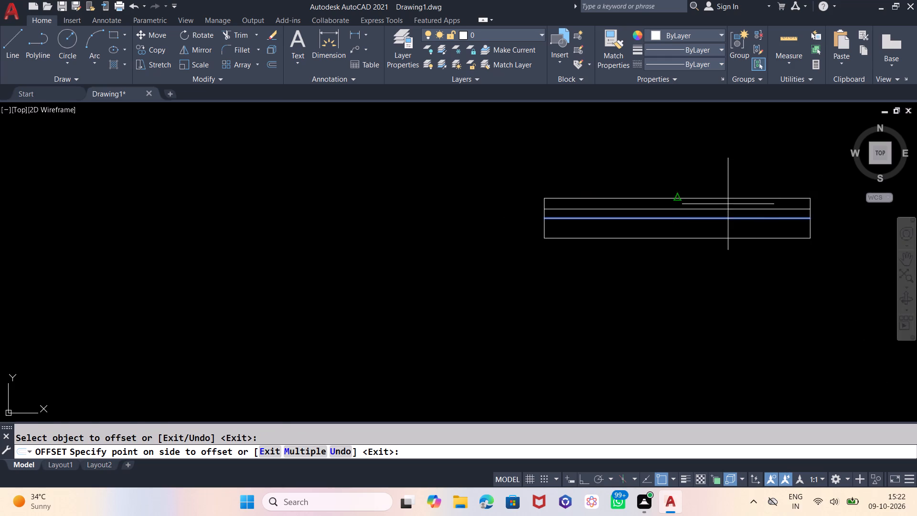
{"action": "left_click", "coordinate": [728, 204]}
{"action": "left_click", "coordinate": [728, 217]}
{"action": "left_click", "coordinate": [728, 245]}
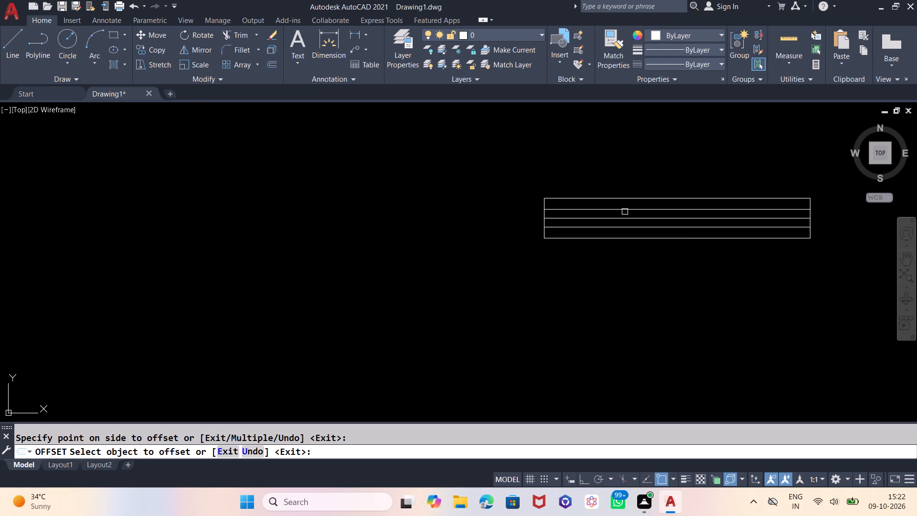
Offset both short ends of the rectangle inward by 2" to form the end frames.
{"action": "left_click", "coordinate": [544, 205]}
{"action": "left_click", "coordinate": [565, 199]}
{"action": "left_click", "coordinate": [809, 204]}
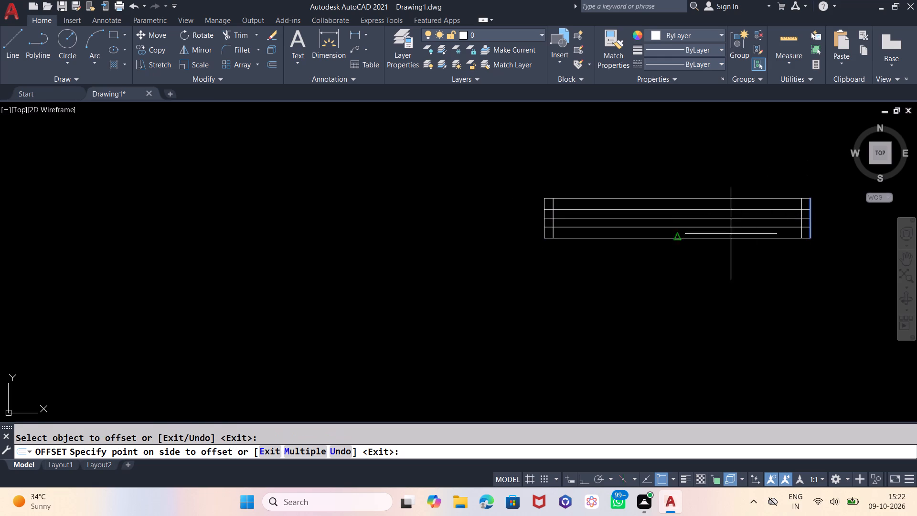
{"action": "left_click", "coordinate": [721, 295]}
{"action": "key", "text": "Escape"}
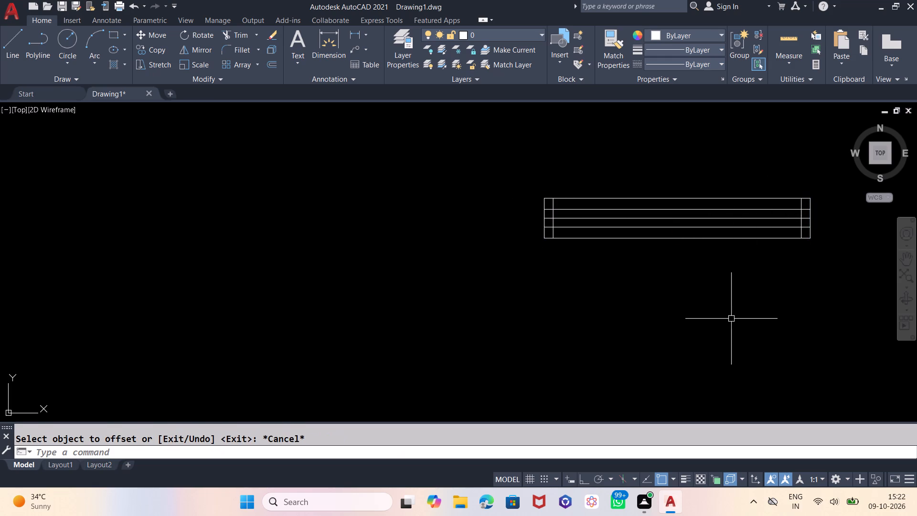
Trim the three inner lengthwise lines out of the narrow end frames at both ends of the window symbol.
{"action": "type", "text": "TR"}
{"action": "key", "text": "Return"}
{"action": "key", "text": "Return"}
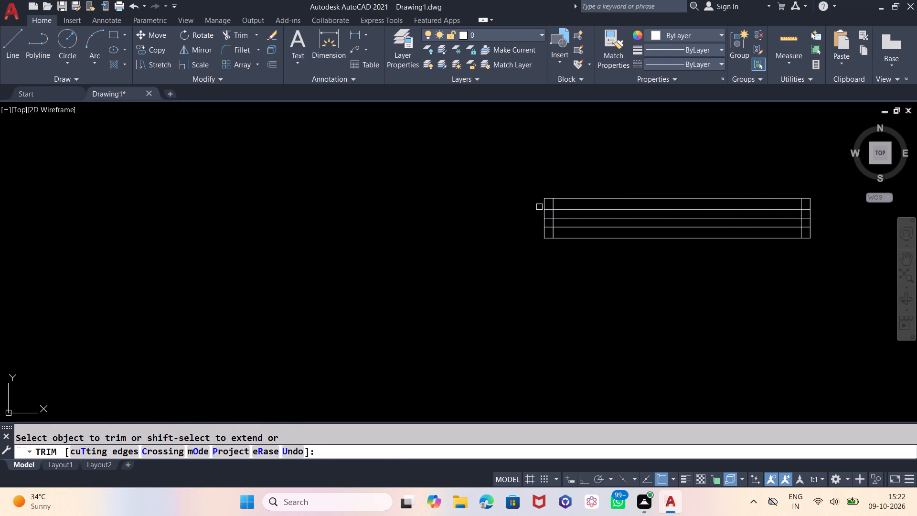
{"action": "scroll", "coordinate": [539, 207], "scroll_direction": "up", "scroll_amount": 3}
{"action": "left_click", "coordinate": [577, 194]}
{"action": "left_click", "coordinate": [579, 299]}
{"action": "scroll", "coordinate": [294, 240], "scroll_direction": "down", "scroll_amount": 3}
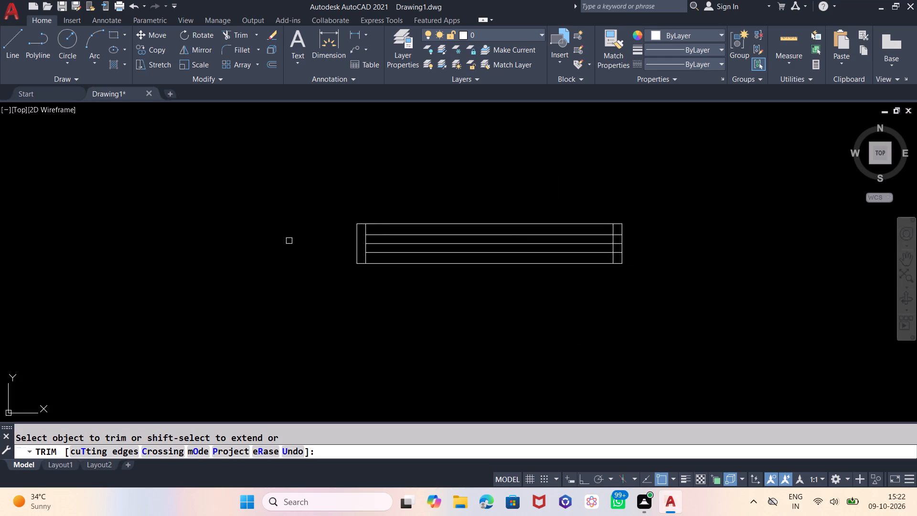
{"action": "scroll", "coordinate": [624, 230], "scroll_direction": "up", "scroll_amount": 3}
{"action": "left_click", "coordinate": [597, 231]}
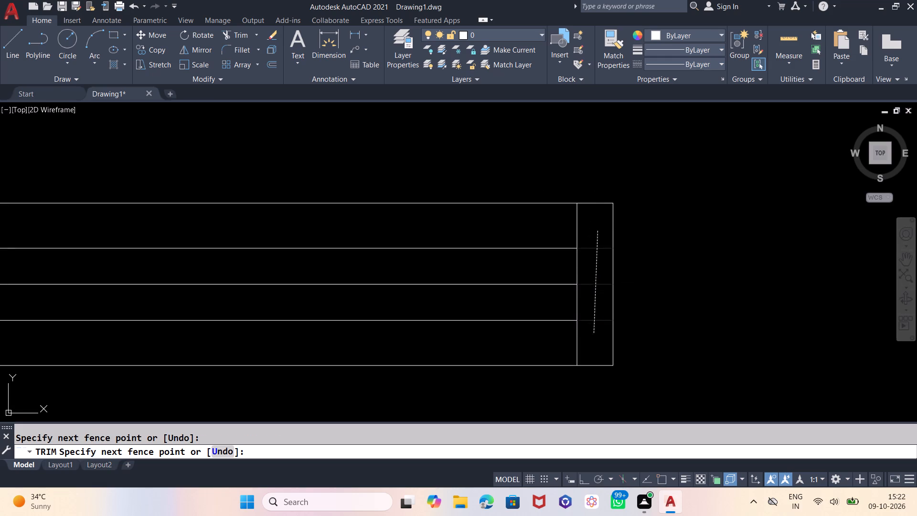
{"action": "left_click", "coordinate": [594, 333]}
{"action": "scroll", "coordinate": [746, 217], "scroll_direction": "down", "scroll_amount": 2}
{"action": "scroll", "coordinate": [488, 323], "scroll_direction": "down", "scroll_amount": 3}
{"action": "scroll", "coordinate": [581, 210], "scroll_direction": "down", "scroll_amount": 3}
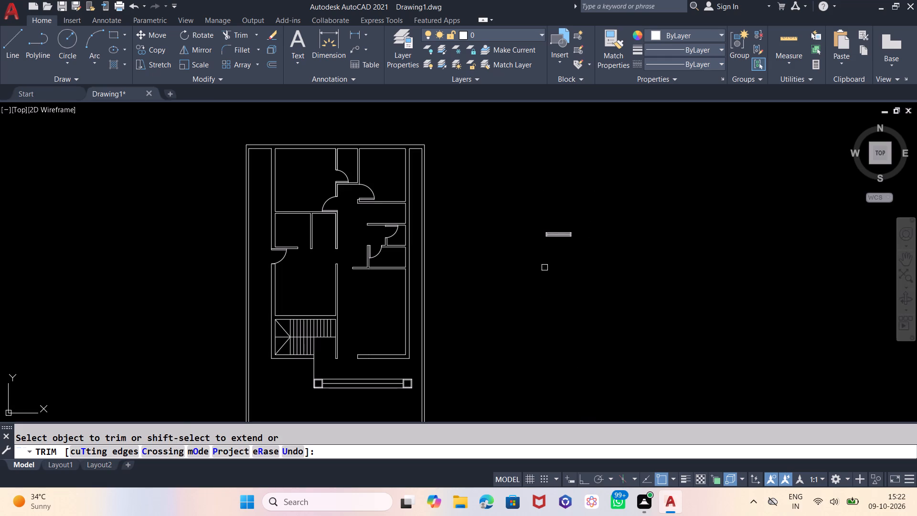
{"action": "key", "text": "Escape"}
Copy the finished window symbol to three free spots east of the floor plan.
{"action": "left_click_drag", "start_coordinate": [621, 201], "coordinate": [565, 232]}
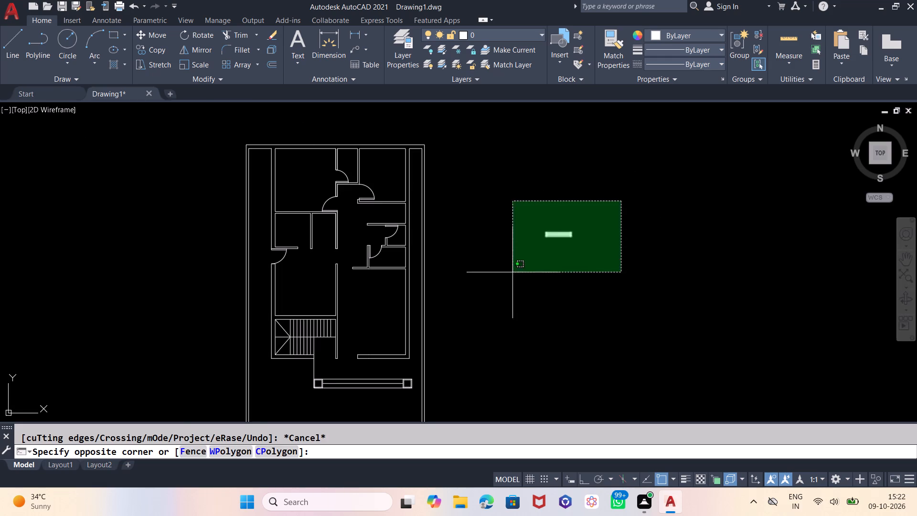
{"action": "left_click", "coordinate": [512, 275]}
{"action": "key", "text": "c"}
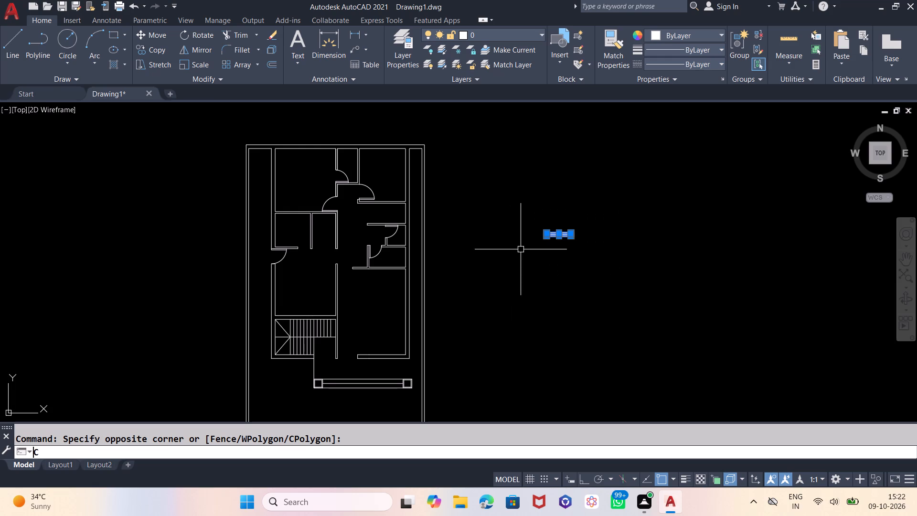
{"action": "key", "text": "p"}
{"action": "key", "text": "Return"}
{"action": "left_click", "coordinate": [518, 243]}
{"action": "left_click", "coordinate": [587, 197]}
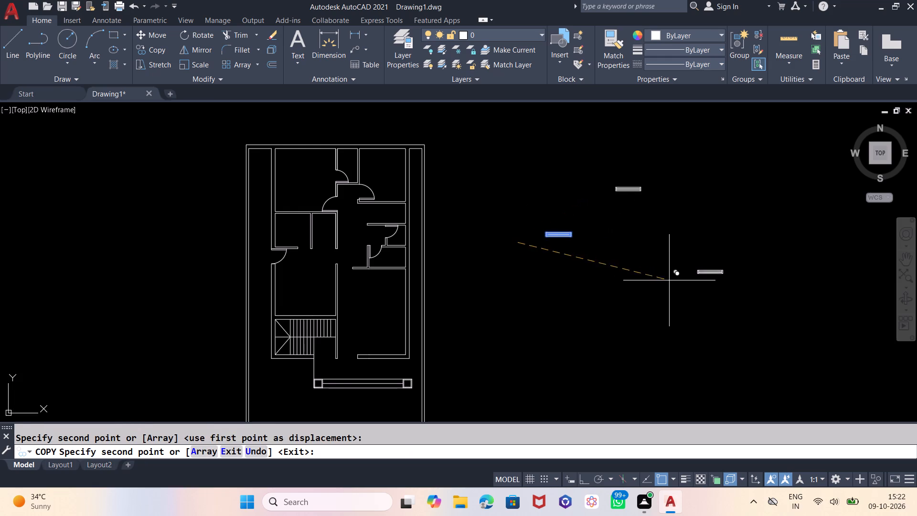
{"action": "left_click", "coordinate": [669, 281]}
{"action": "left_click_drag", "start_coordinate": [677, 332], "coordinate": [675, 340]}
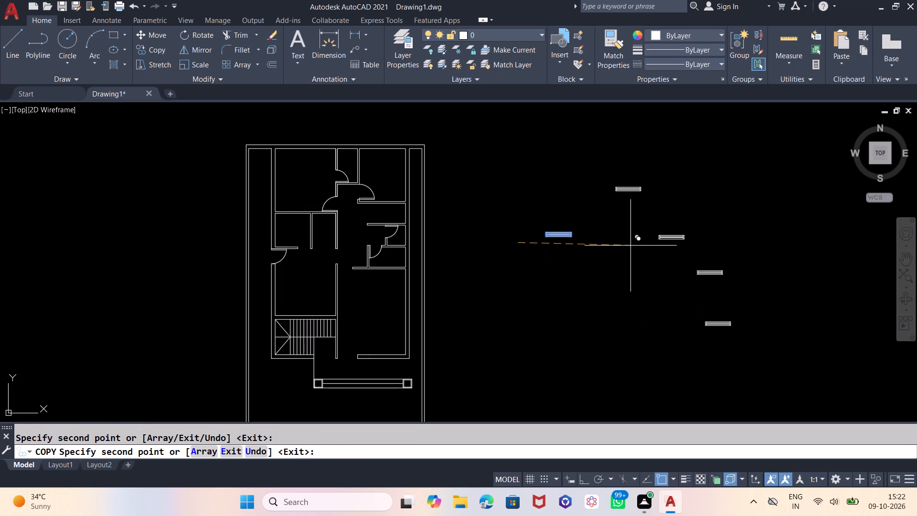
{"action": "key", "text": "Escape"}
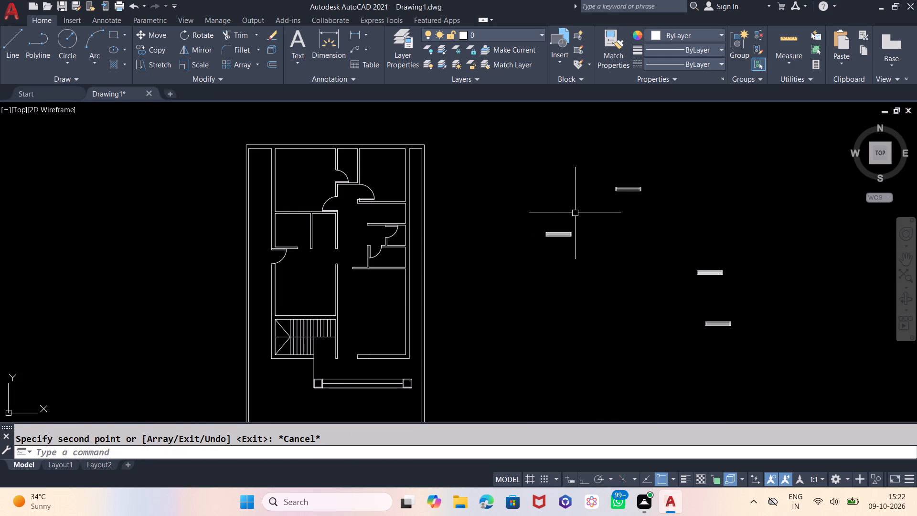
Move the original window by its upper edge's midpoint onto the midpoint of the inner line of the southeast room's south wall.
{"action": "scroll", "coordinate": [563, 172], "scroll_direction": "down", "scroll_amount": 1}
{"action": "scroll", "coordinate": [565, 216], "scroll_direction": "up", "scroll_amount": 1}
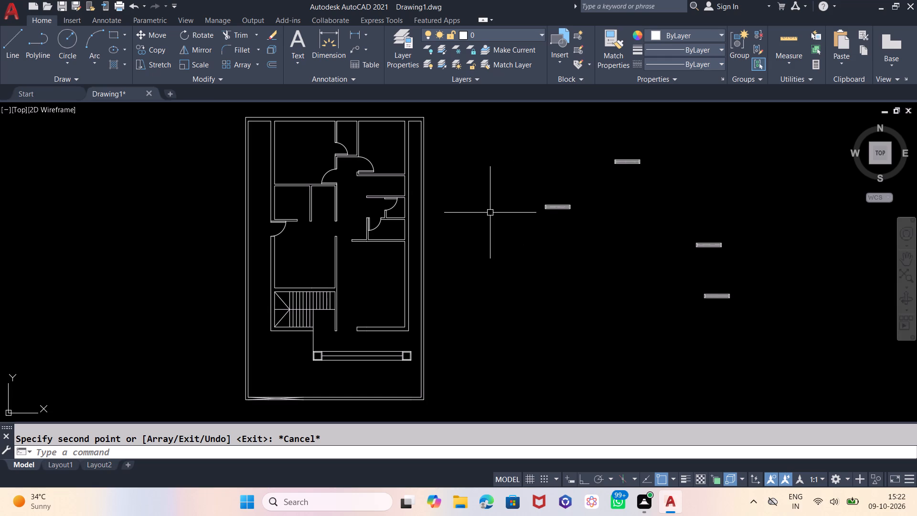
{"action": "left_click", "coordinate": [580, 196]}
{"action": "left_click", "coordinate": [535, 222]}
{"action": "key", "text": "m"}
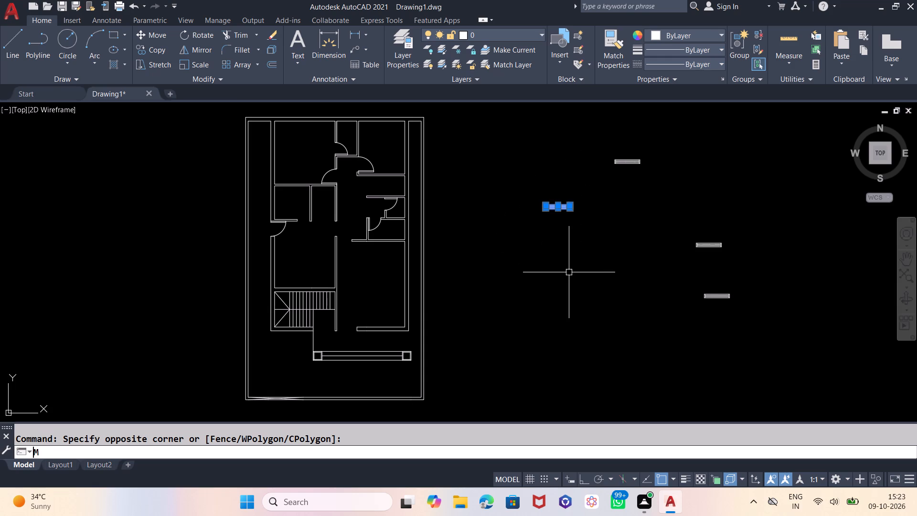
{"action": "key", "text": "Return"}
{"action": "scroll", "coordinate": [568, 212], "scroll_direction": "up", "scroll_amount": 2}
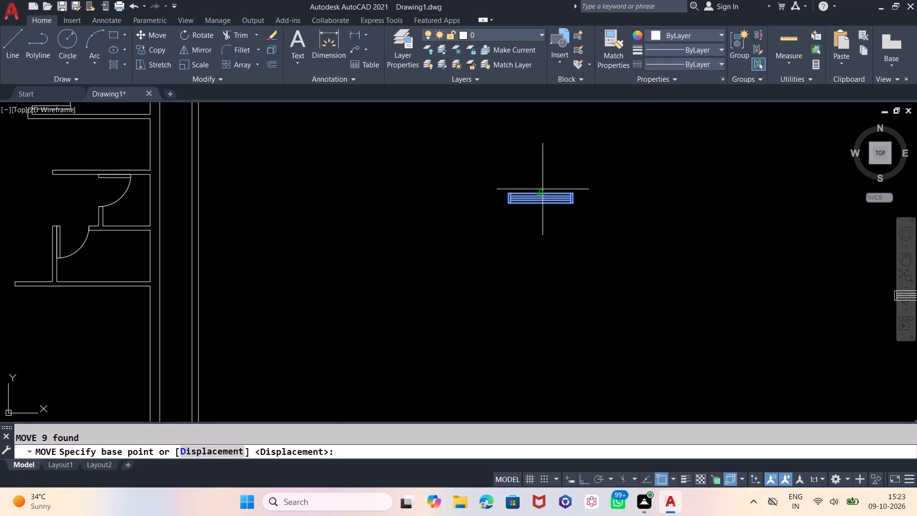
{"action": "left_click", "coordinate": [542, 192]}
{"action": "scroll", "coordinate": [619, 216], "scroll_direction": "down", "scroll_amount": 3}
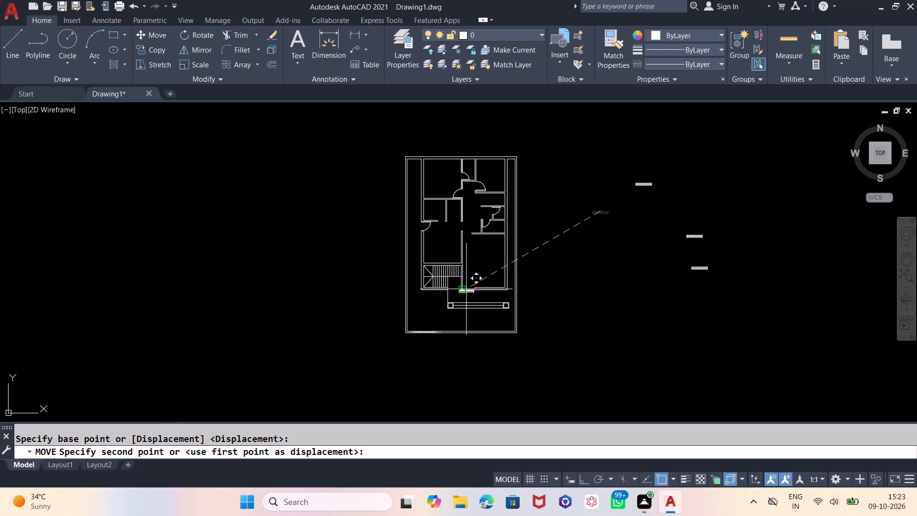
{"action": "scroll", "coordinate": [478, 281], "scroll_direction": "up", "scroll_amount": 3}
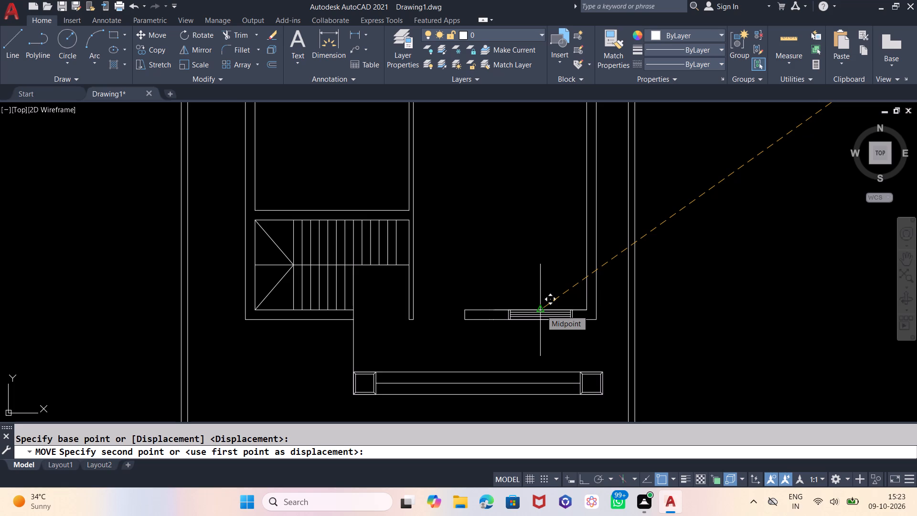
{"action": "left_click", "coordinate": [541, 310]}
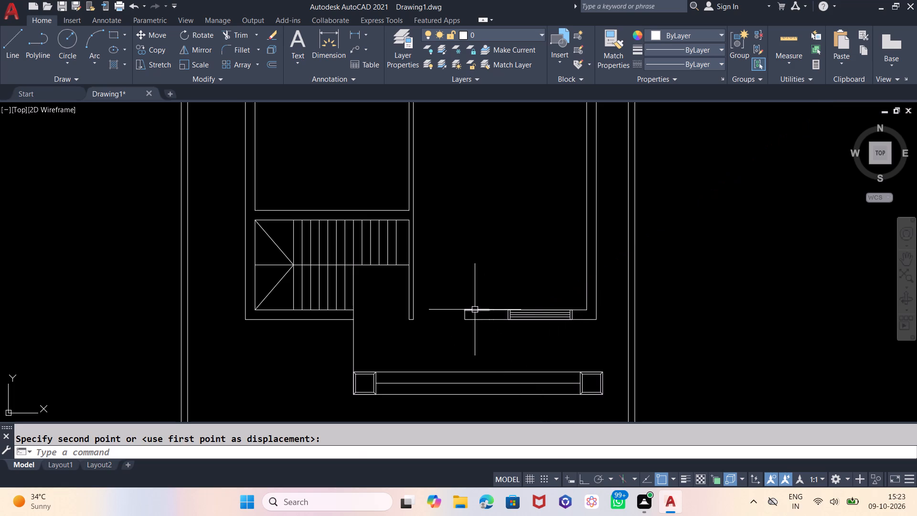
Move the northernmost spare window into the wall between the staircase and the room north of it, near the wall's east end.
{"action": "scroll", "coordinate": [432, 282], "scroll_direction": "down", "scroll_amount": 2}
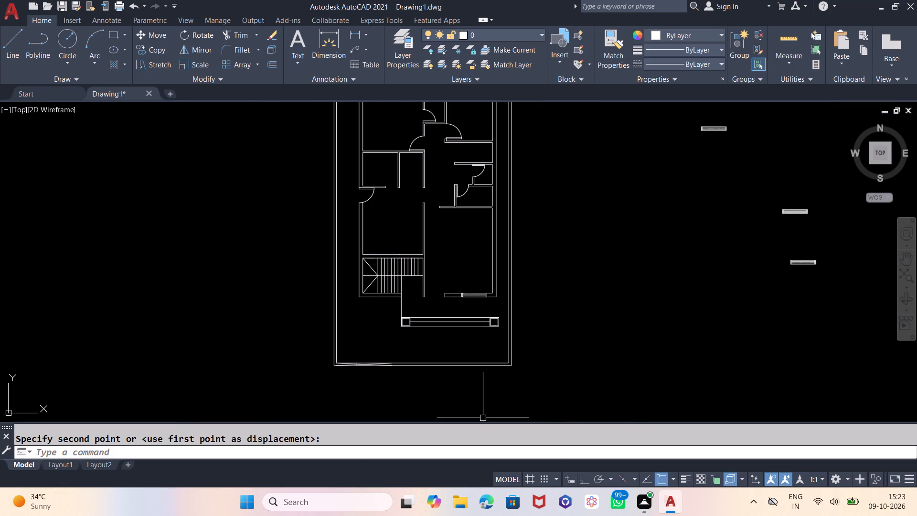
{"action": "scroll", "coordinate": [500, 413], "scroll_direction": "down", "scroll_amount": 1}
{"action": "left_click_drag", "start_coordinate": [659, 219], "coordinate": [652, 223]}
{"action": "left_click", "coordinate": [602, 252]}
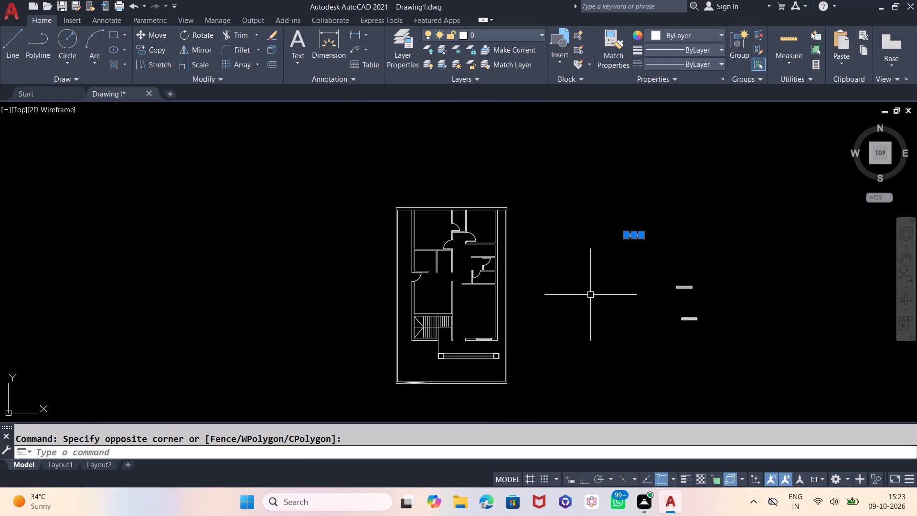
{"action": "key", "text": "m"}
{"action": "key", "text": "Return"}
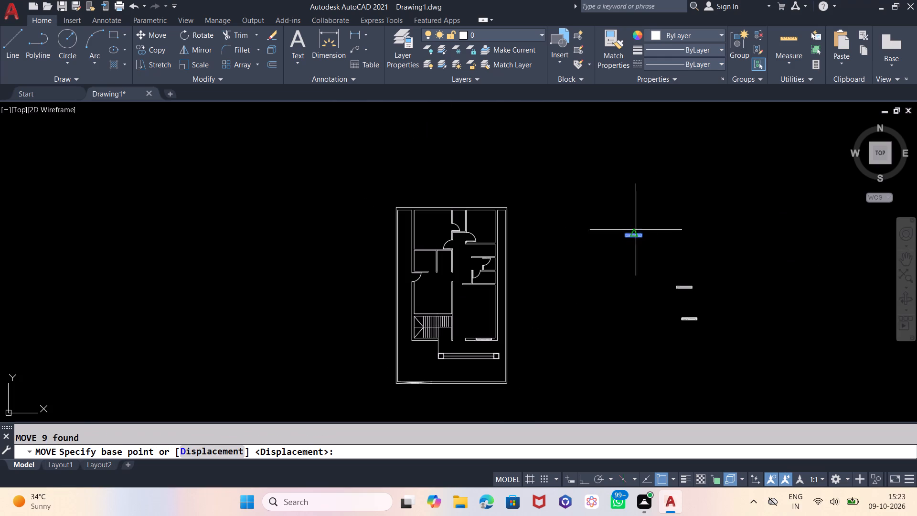
{"action": "scroll", "coordinate": [645, 235], "scroll_direction": "up", "scroll_amount": 6}
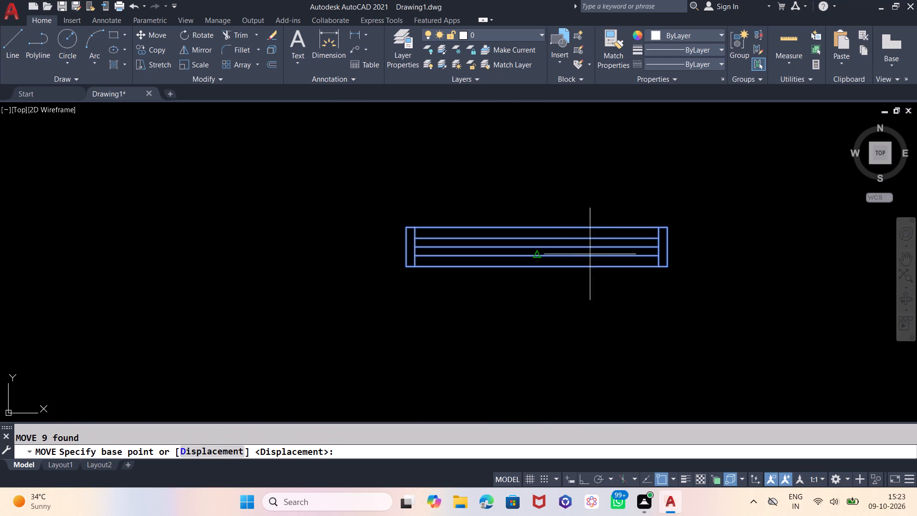
{"action": "left_click", "coordinate": [541, 276]}
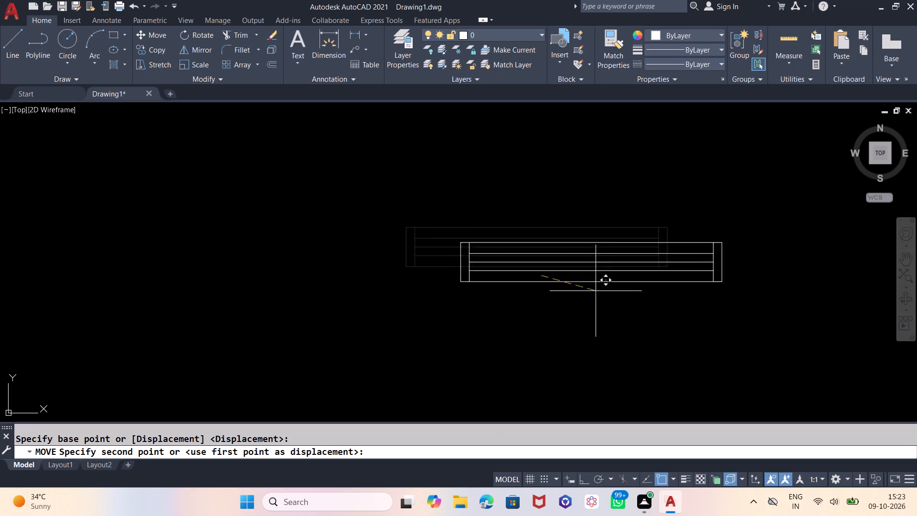
{"action": "scroll", "coordinate": [623, 231], "scroll_direction": "down", "scroll_amount": 5}
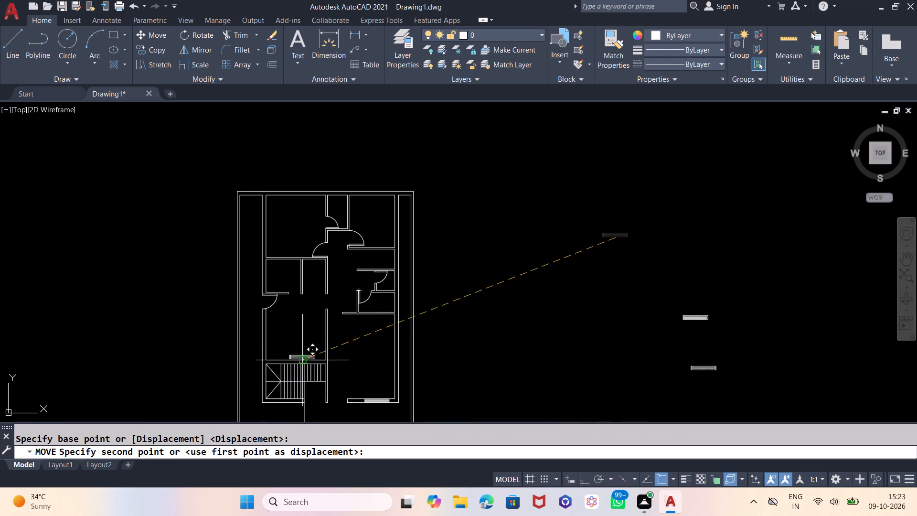
{"action": "scroll", "coordinate": [305, 372], "scroll_direction": "up", "scroll_amount": 3}
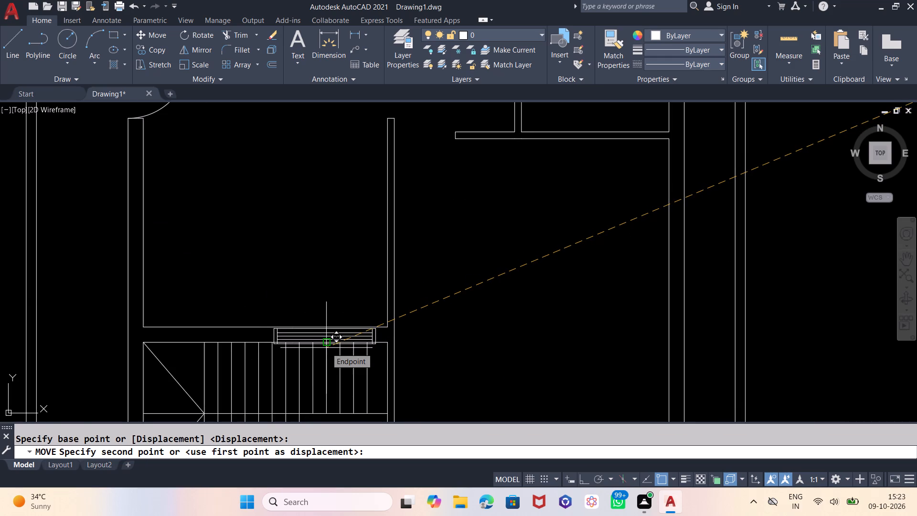
{"action": "scroll", "coordinate": [326, 348], "scroll_direction": "up", "scroll_amount": 2}
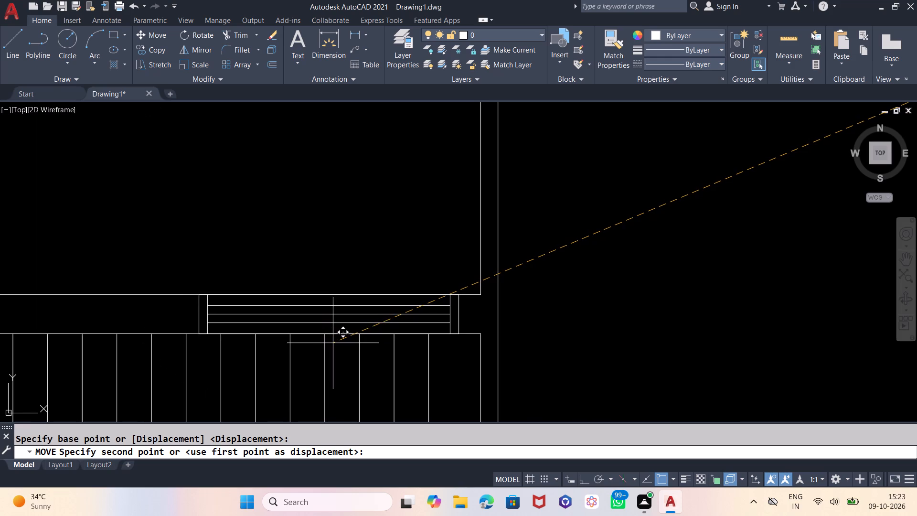
{"action": "left_click", "coordinate": [333, 343]}
Rotate the northern one of the two remaining spare windows a quarter turn clockwise so it runs north-south.
{"action": "scroll", "coordinate": [585, 298], "scroll_direction": "down", "scroll_amount": 2}
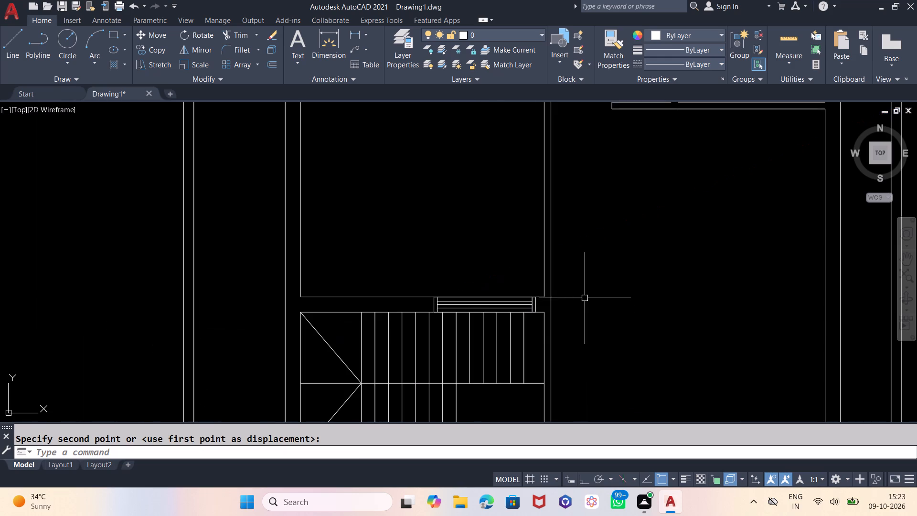
{"action": "scroll", "coordinate": [370, 234], "scroll_direction": "down", "scroll_amount": 2}
{"action": "scroll", "coordinate": [415, 399], "scroll_direction": "down", "scroll_amount": 2}
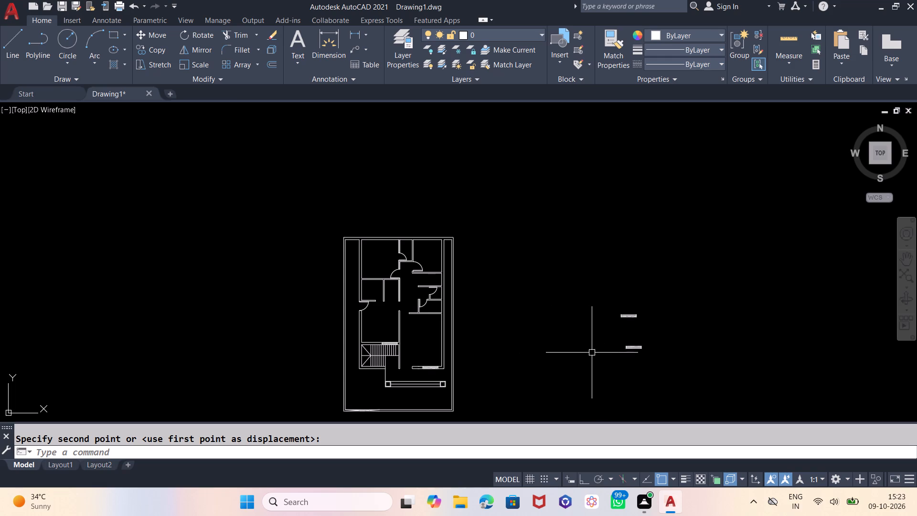
{"action": "scroll", "coordinate": [551, 285], "scroll_direction": "down", "scroll_amount": 1}
{"action": "scroll", "coordinate": [592, 325], "scroll_direction": "up", "scroll_amount": 3}
{"action": "left_click", "coordinate": [678, 219]}
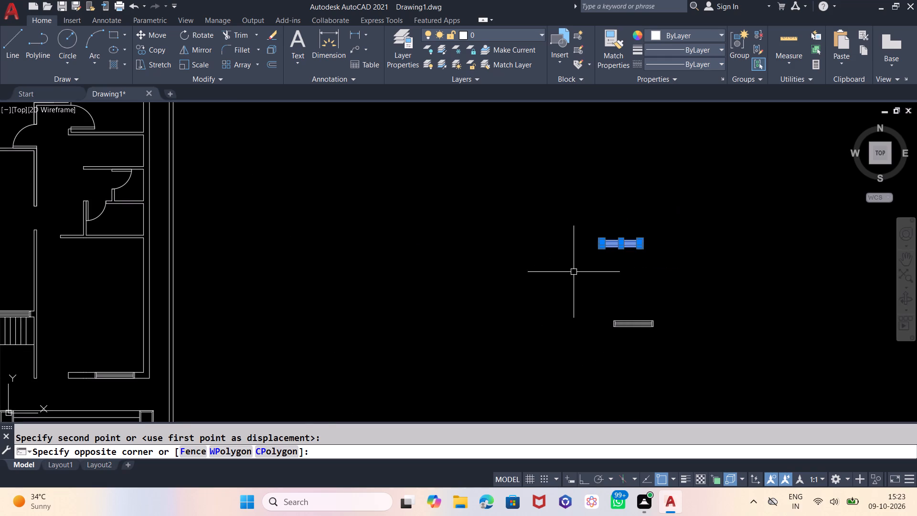
{"action": "left_click", "coordinate": [574, 272]}
{"action": "type", "text": "RO"}
{"action": "key", "text": "Return"}
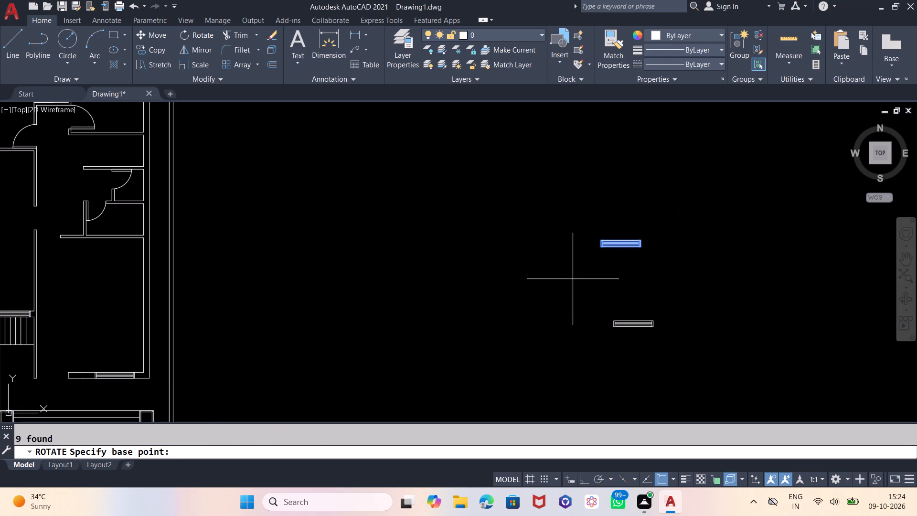
{"action": "key", "text": "F8"}
{"action": "left_click", "coordinate": [556, 259]}
{"action": "left_click", "coordinate": [550, 265]}
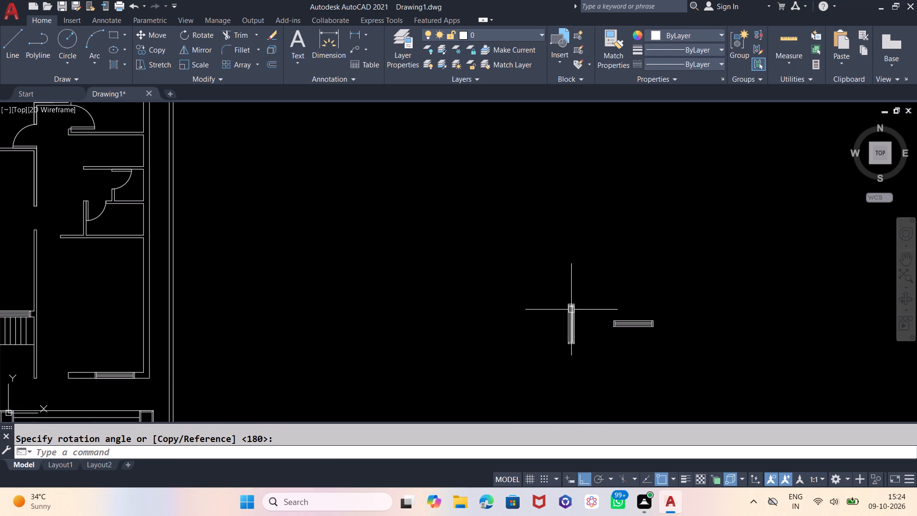
Copy the rotated north-south window seven times onto free space around it, east of the floor plan.
{"action": "left_click_drag", "start_coordinate": [585, 284], "coordinate": [578, 304]}
{"action": "left_click", "coordinate": [554, 352]}
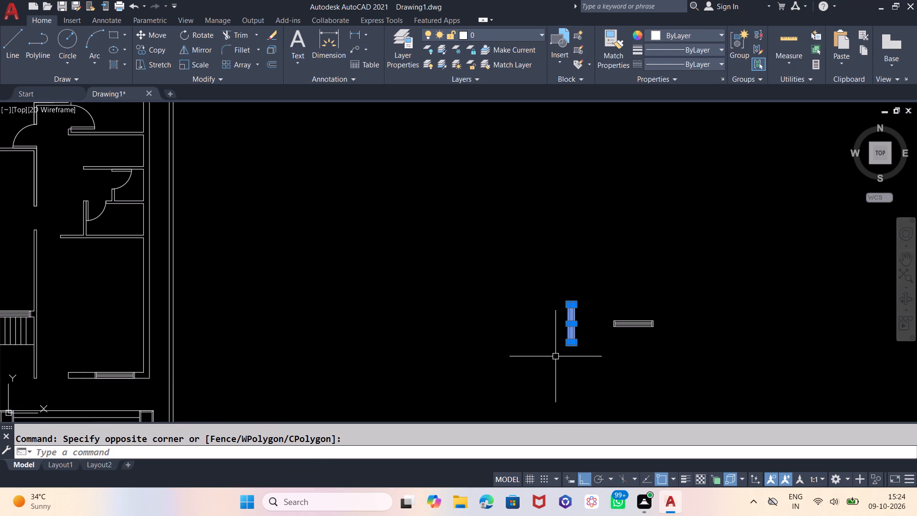
{"action": "type", "text": "CP"}
{"action": "key", "text": "Return"}
{"action": "left_click", "coordinate": [545, 314]}
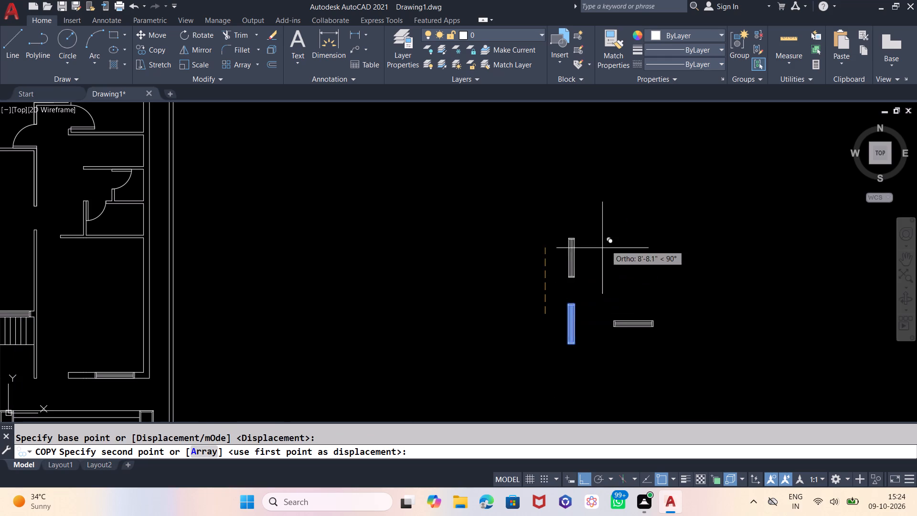
{"action": "left_click", "coordinate": [611, 241]}
{"action": "left_click", "coordinate": [678, 210]}
{"action": "left_click", "coordinate": [677, 183]}
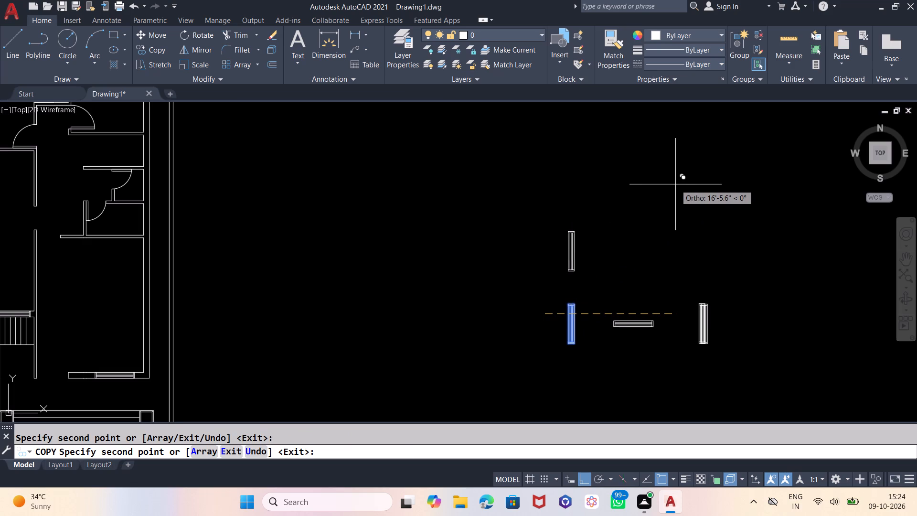
{"action": "key", "text": "F8"}
{"action": "left_click", "coordinate": [676, 183]}
{"action": "left_click", "coordinate": [564, 154]}
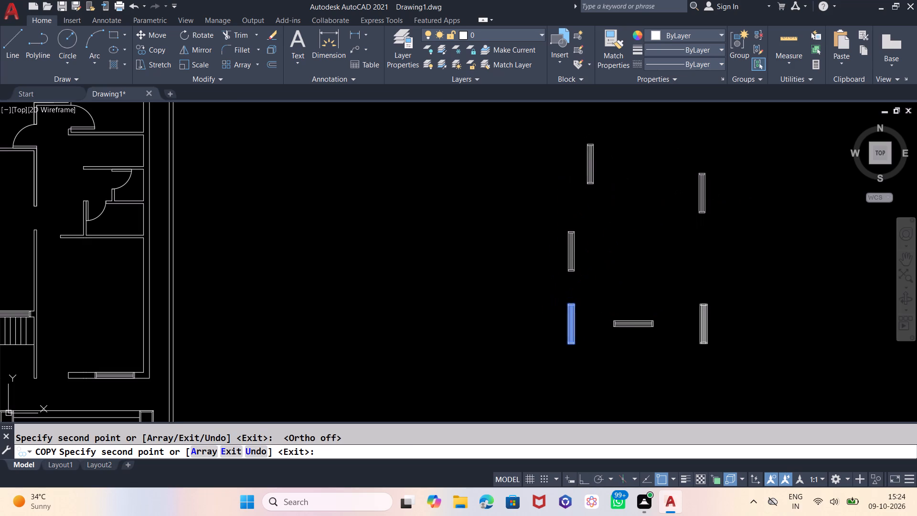
{"action": "left_click", "coordinate": [482, 182]}
{"action": "left_click", "coordinate": [475, 272]}
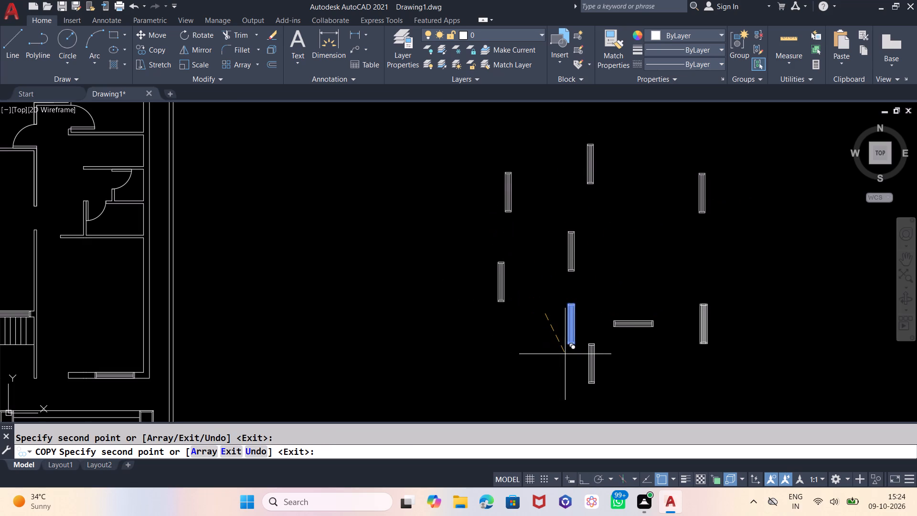
{"action": "key", "text": "Escape"}
Move the westernmost north-south window copy by its east edge's midpoint onto the midpoint of the staircase's west wall inner line.
{"action": "left_click_drag", "start_coordinate": [517, 253], "coordinate": [483, 287]}
{"action": "left_click", "coordinate": [459, 317]}
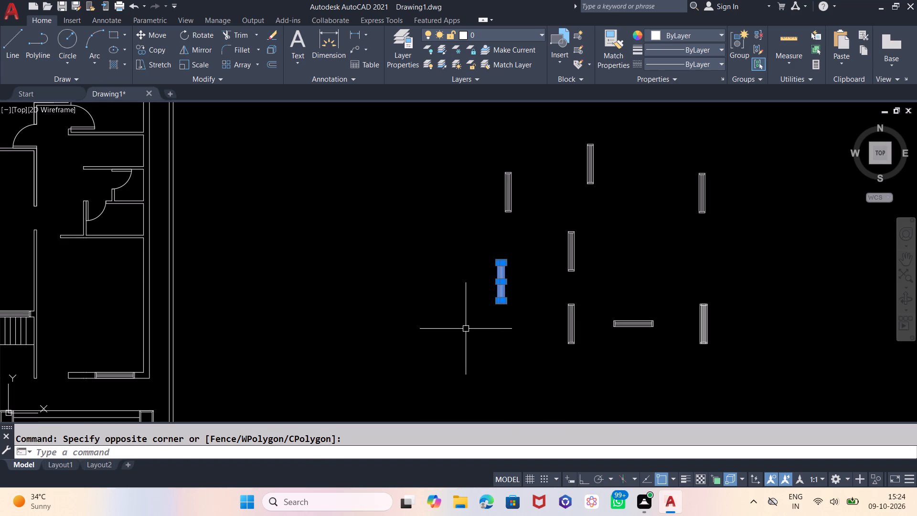
{"action": "key", "text": "m"}
{"action": "key", "text": "Return"}
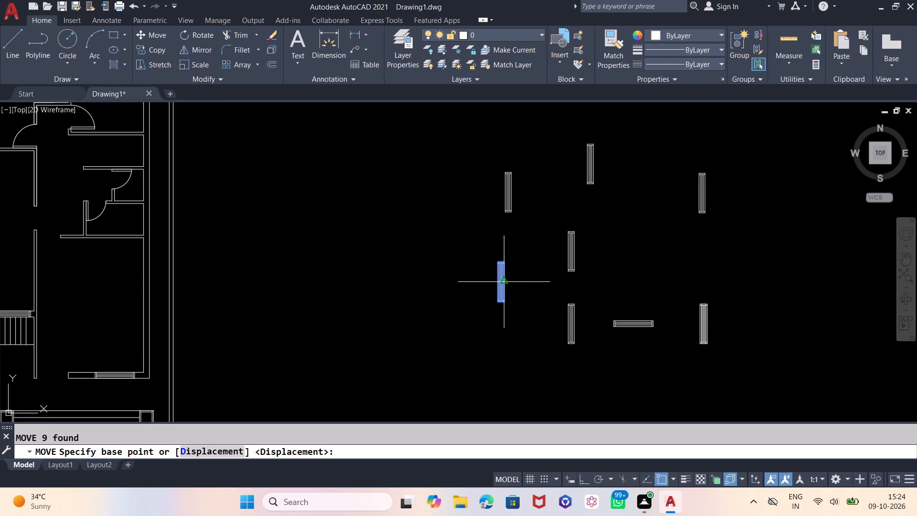
{"action": "scroll", "coordinate": [507, 283], "scroll_direction": "up", "scroll_amount": 2}
{"action": "left_click", "coordinate": [499, 279]}
{"action": "scroll", "coordinate": [642, 291], "scroll_direction": "down", "scroll_amount": 3}
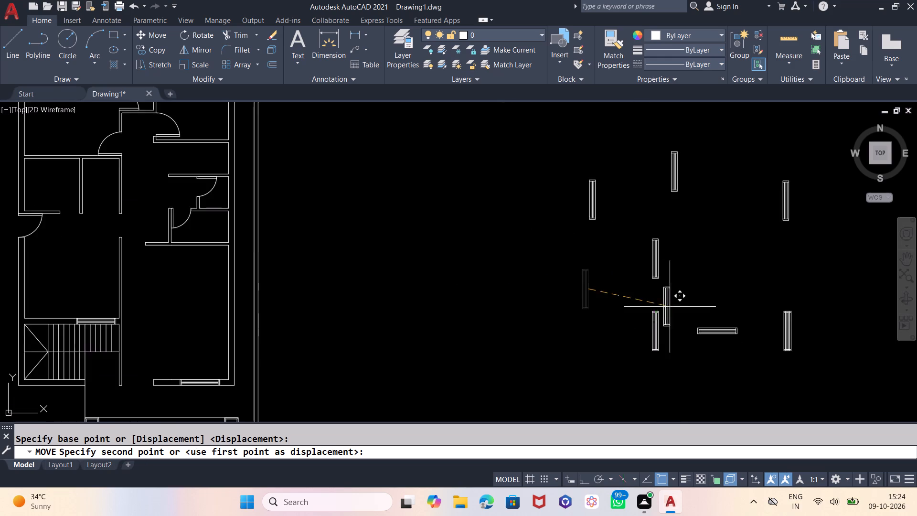
{"action": "scroll", "coordinate": [670, 307], "scroll_direction": "down", "scroll_amount": 1}
{"action": "scroll", "coordinate": [415, 320], "scroll_direction": "up", "scroll_amount": 5}
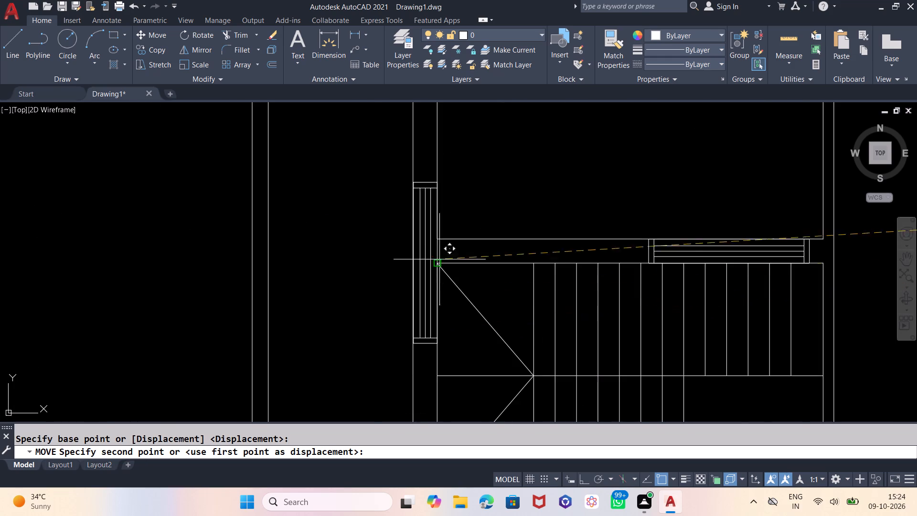
{"action": "scroll", "coordinate": [441, 254], "scroll_direction": "down", "scroll_amount": 2}
{"action": "scroll", "coordinate": [428, 322], "scroll_direction": "up", "scroll_amount": 2}
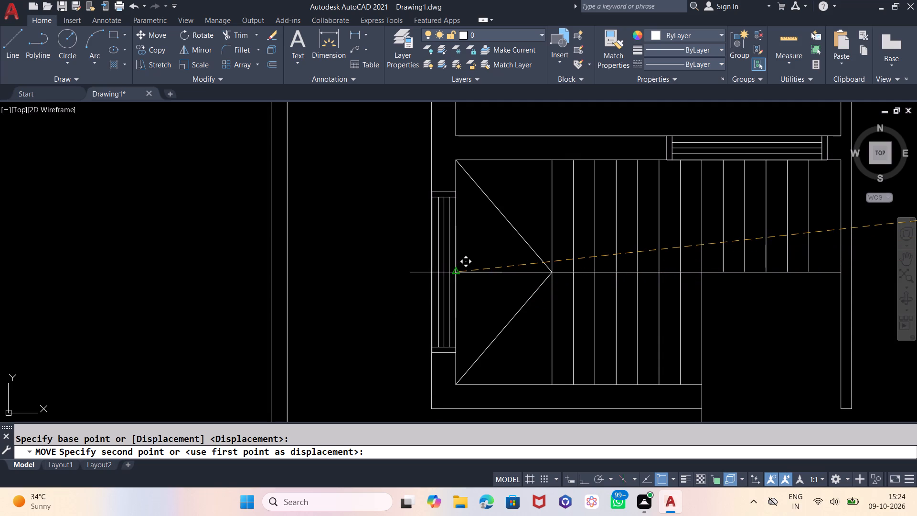
{"action": "left_click", "coordinate": [455, 270]}
Move another north-south window by its east edge's midpoint onto the inner line's midpoint of the west wall in the room north of the staircase.
{"action": "scroll", "coordinate": [324, 307], "scroll_direction": "down", "scroll_amount": 4}
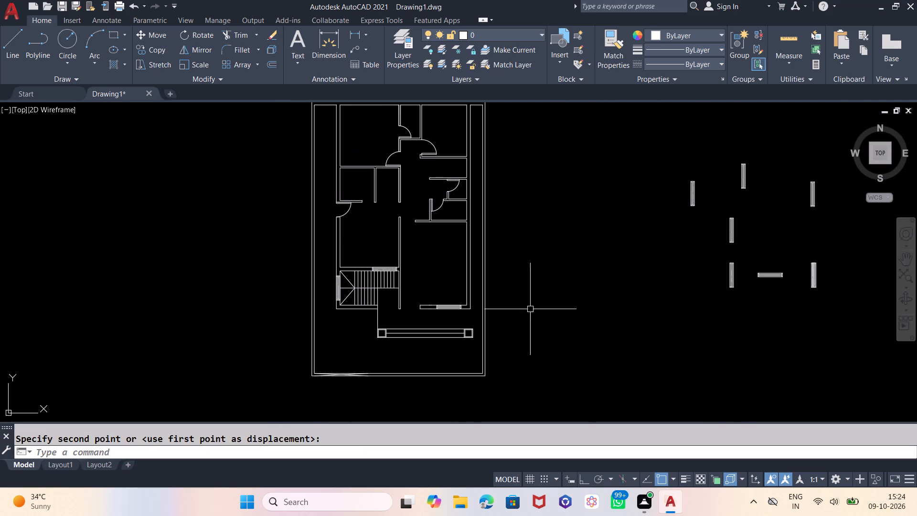
{"action": "left_click", "coordinate": [701, 178]}
{"action": "left_click", "coordinate": [668, 229]}
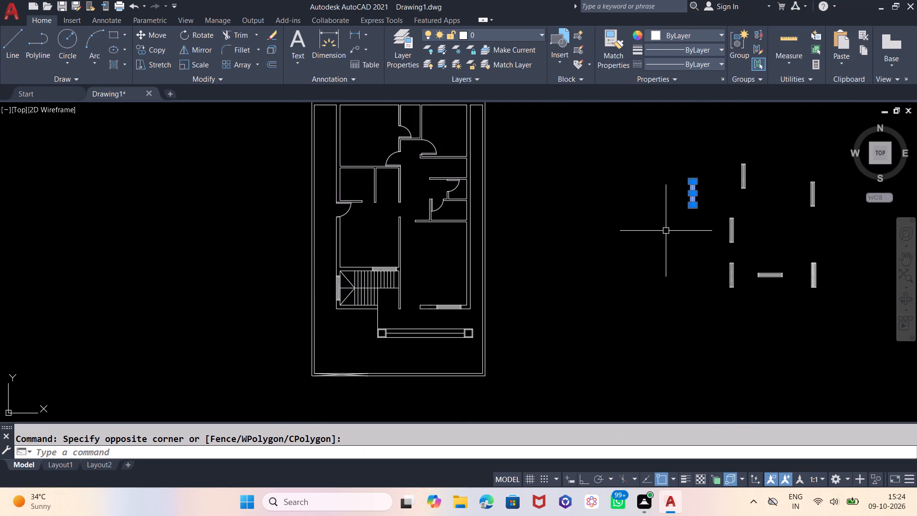
{"action": "key", "text": "m"}
{"action": "key", "text": "Return"}
{"action": "scroll", "coordinate": [699, 205], "scroll_direction": "up", "scroll_amount": 2}
{"action": "scroll", "coordinate": [680, 169], "scroll_direction": "up", "scroll_amount": 2}
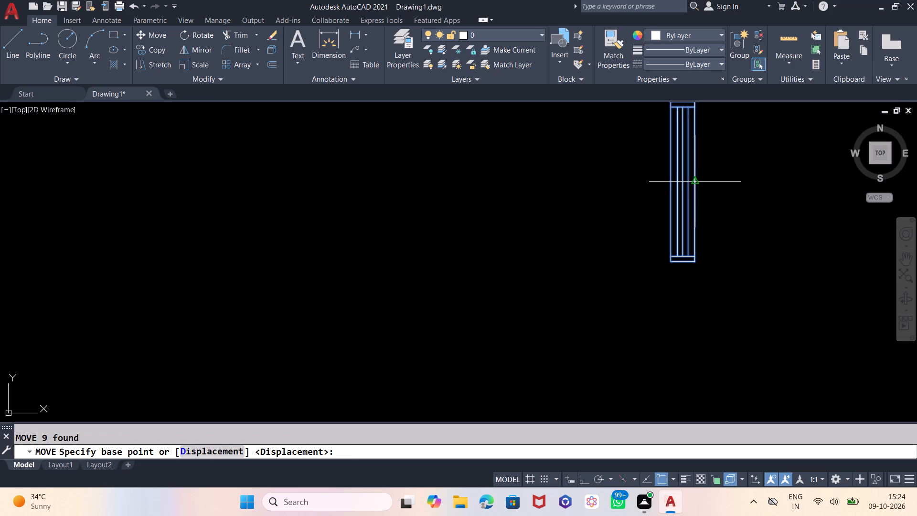
{"action": "left_click", "coordinate": [695, 179]}
{"action": "scroll", "coordinate": [758, 295], "scroll_direction": "down", "scroll_amount": 4}
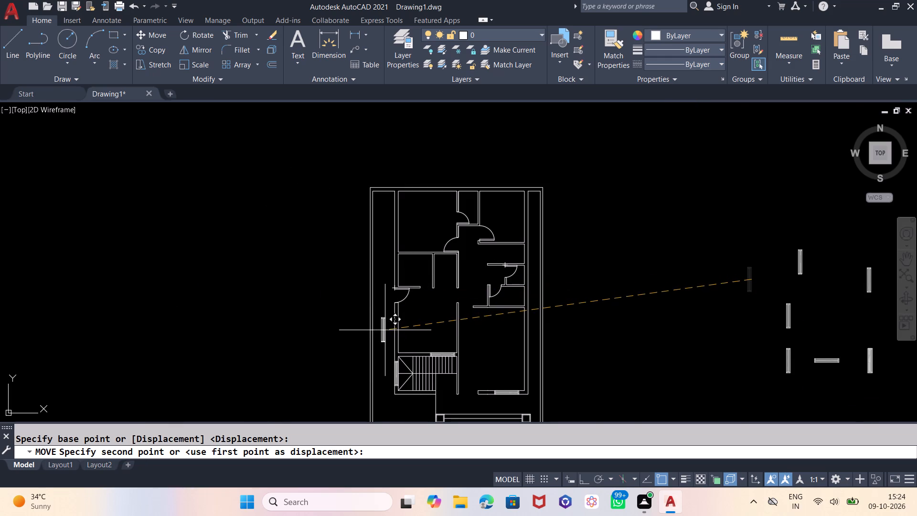
{"action": "scroll", "coordinate": [390, 342], "scroll_direction": "up", "scroll_amount": 3}
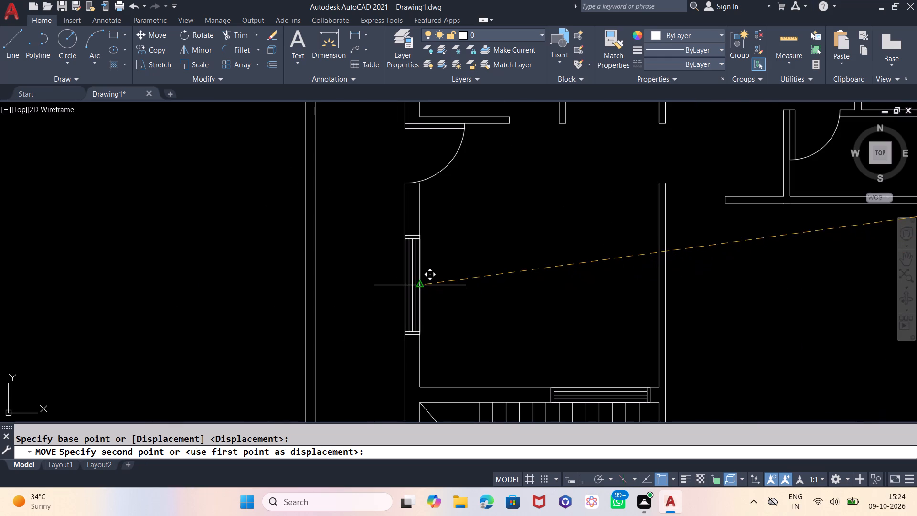
{"action": "left_click", "coordinate": [419, 285]}
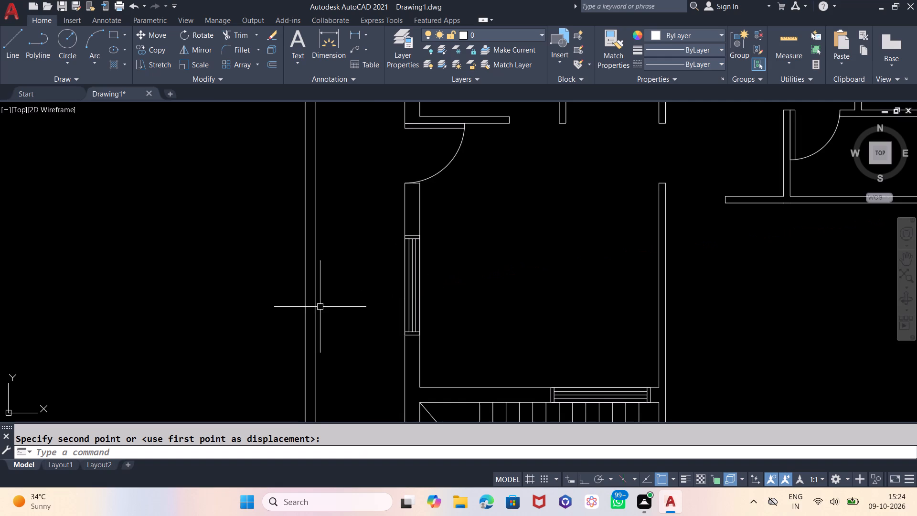
Move the northernmost spare window by its east edge's midpoint onto the midpoint of the northwest room's west wall inner line.
{"action": "scroll", "coordinate": [320, 307], "scroll_direction": "down", "scroll_amount": 2}
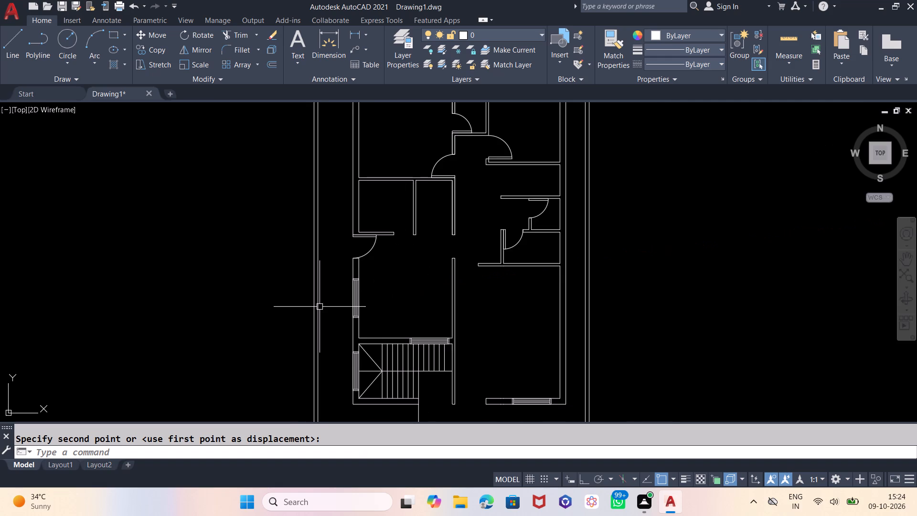
{"action": "scroll", "coordinate": [276, 327], "scroll_direction": "down", "scroll_amount": 1}
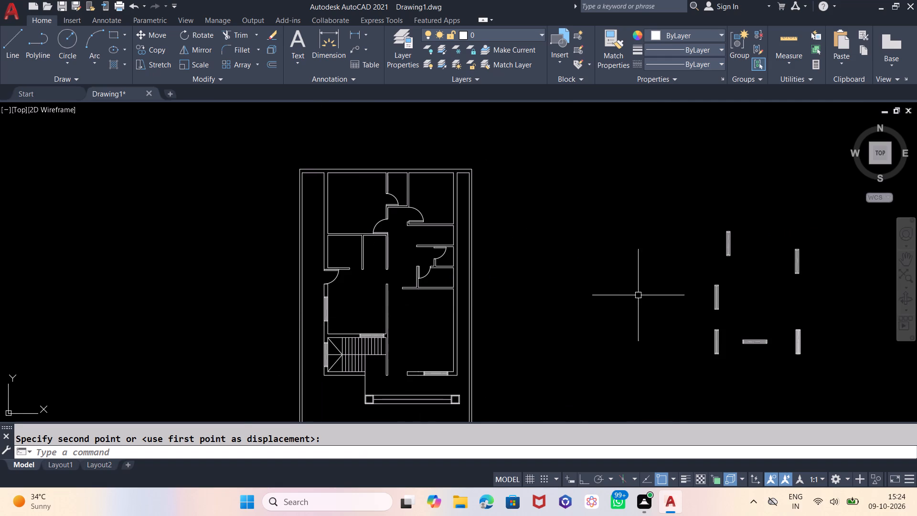
{"action": "left_click", "coordinate": [745, 224]}
{"action": "left_click", "coordinate": [706, 258]}
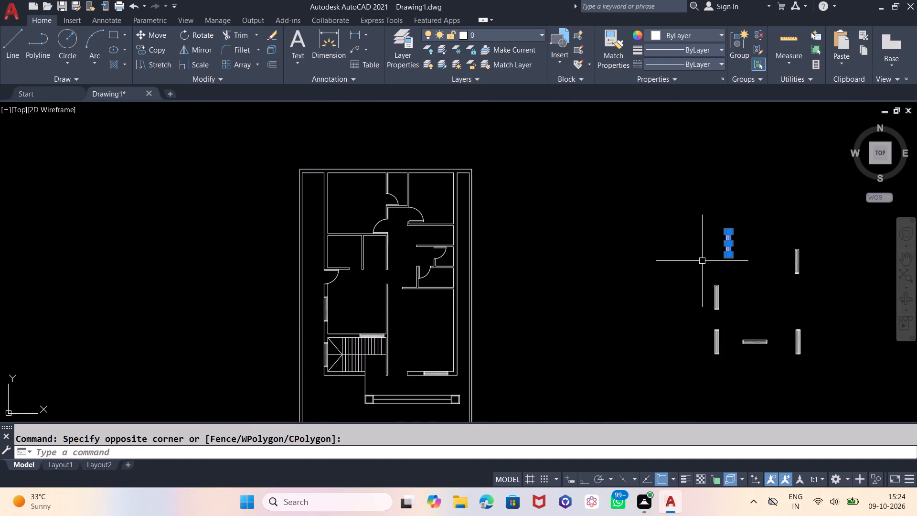
{"action": "key", "text": "m"}
{"action": "key", "text": "Return"}
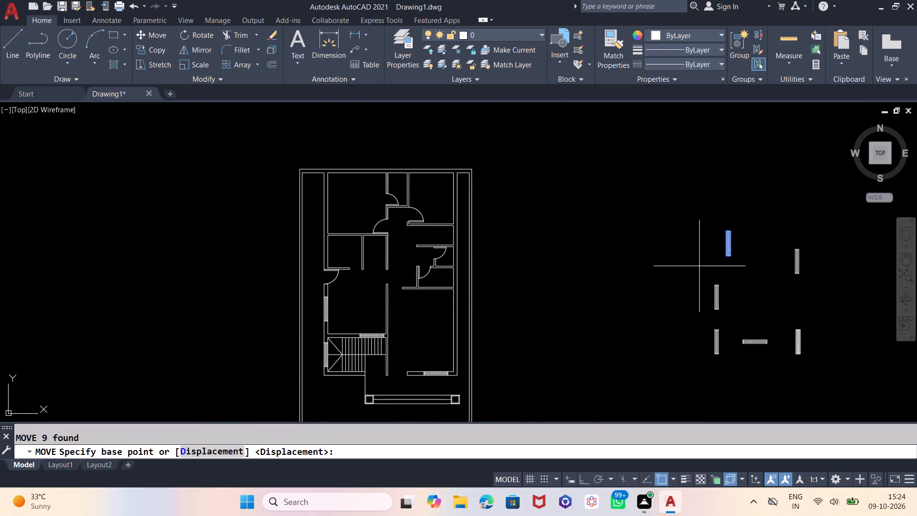
{"action": "scroll", "coordinate": [727, 246], "scroll_direction": "up", "scroll_amount": 3}
{"action": "left_click", "coordinate": [736, 232]}
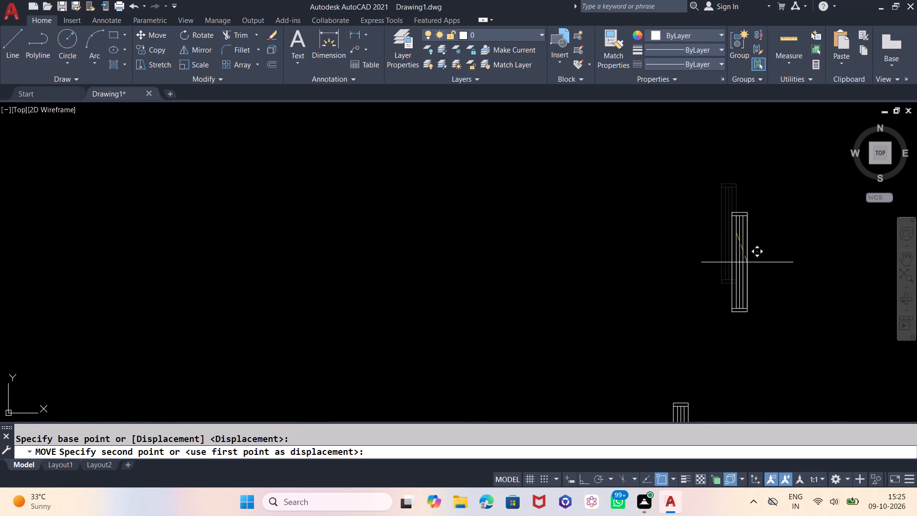
{"action": "scroll", "coordinate": [753, 276], "scroll_direction": "down", "scroll_amount": 3}
{"action": "scroll", "coordinate": [331, 245], "scroll_direction": "up", "scroll_amount": 3}
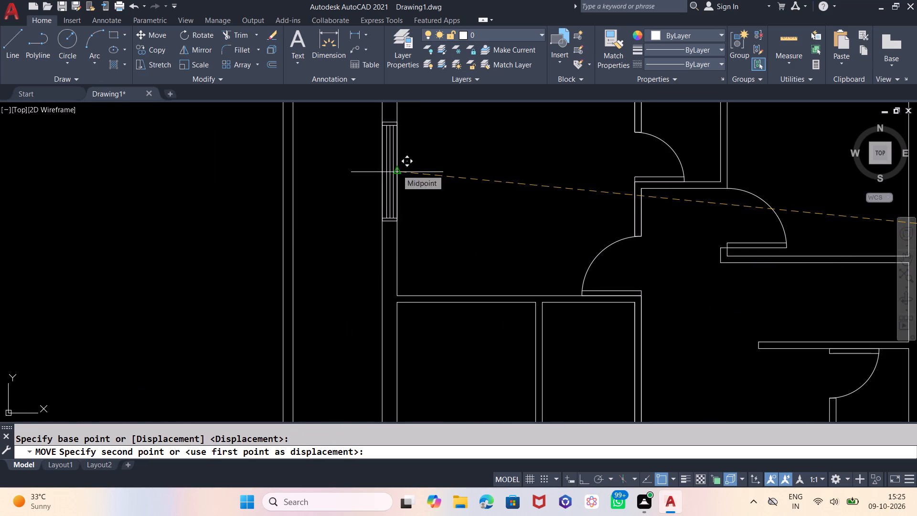
{"action": "left_click", "coordinate": [397, 170]}
Move the northern of the two westernmost spare windows by its west edge's midpoint onto the inner line's midpoint of the northeast room's east wall.
{"action": "scroll", "coordinate": [309, 257], "scroll_direction": "down", "scroll_amount": 3}
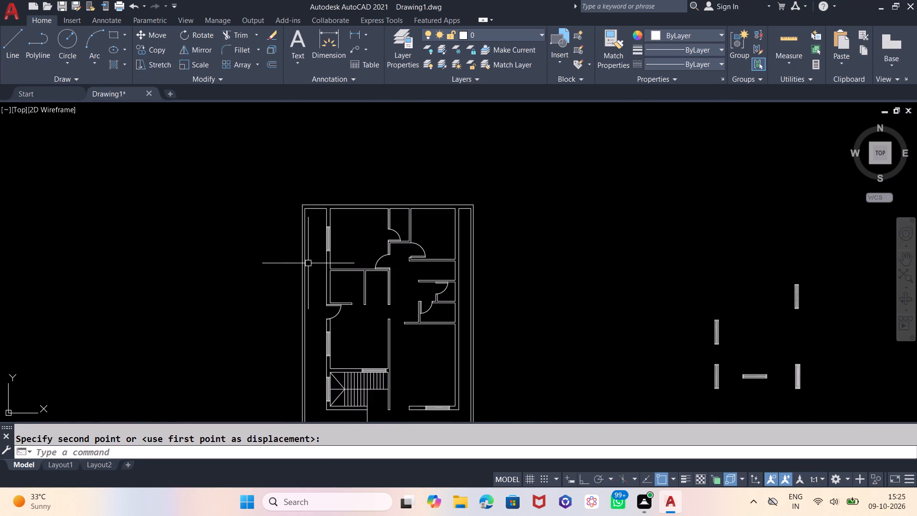
{"action": "scroll", "coordinate": [356, 202], "scroll_direction": "down", "scroll_amount": 2}
{"action": "scroll", "coordinate": [348, 214], "scroll_direction": "up", "scroll_amount": 1}
{"action": "scroll", "coordinate": [345, 269], "scroll_direction": "up", "scroll_amount": 1}
{"action": "scroll", "coordinate": [316, 228], "scroll_direction": "down", "scroll_amount": 2}
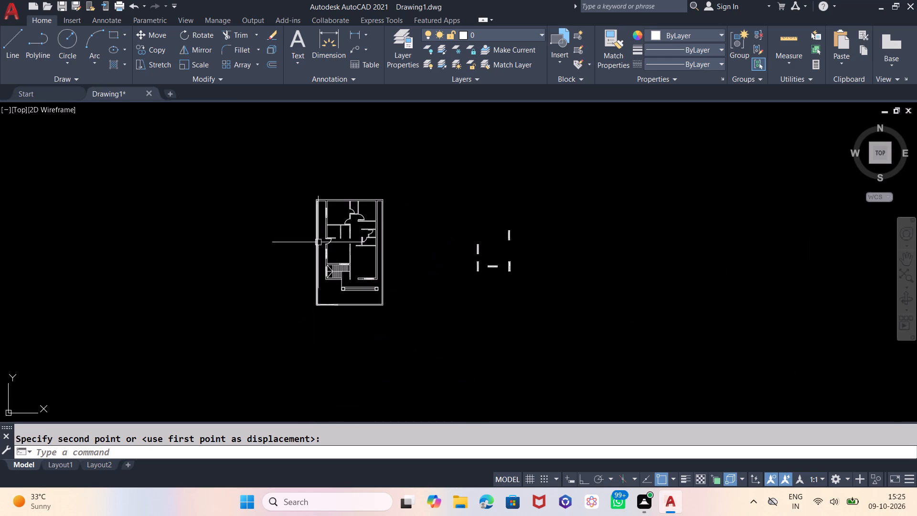
{"action": "scroll", "coordinate": [340, 301], "scroll_direction": "up", "scroll_amount": 1}
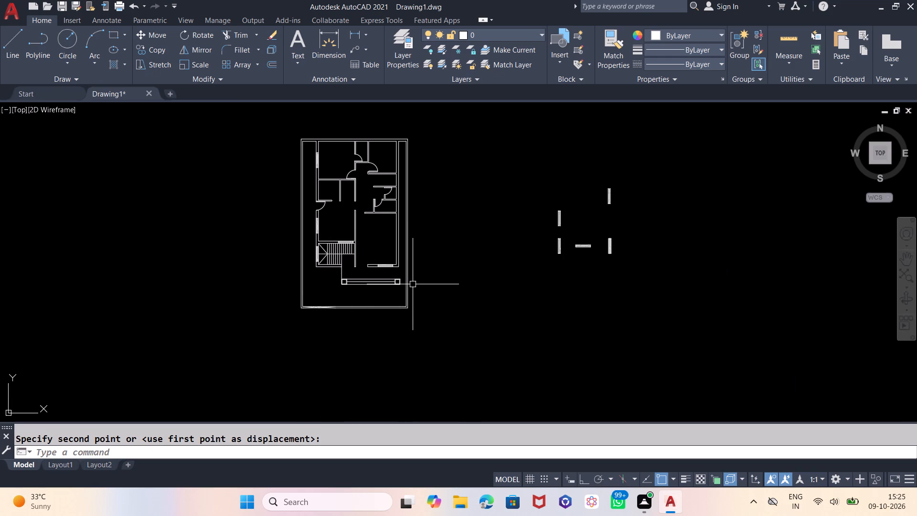
{"action": "left_click", "coordinate": [573, 204]}
{"action": "left_click", "coordinate": [546, 229]}
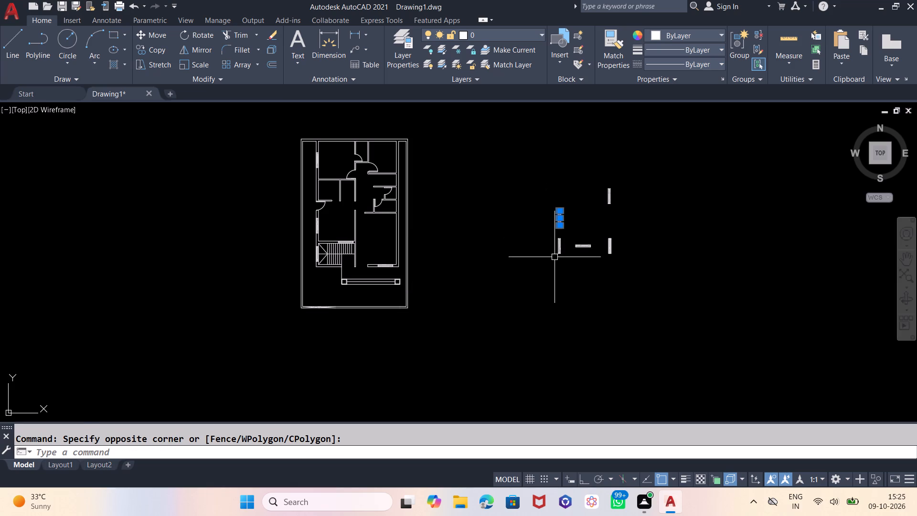
{"action": "key", "text": "m"}
{"action": "key", "text": "Return"}
{"action": "scroll", "coordinate": [556, 234], "scroll_direction": "up", "scroll_amount": 3}
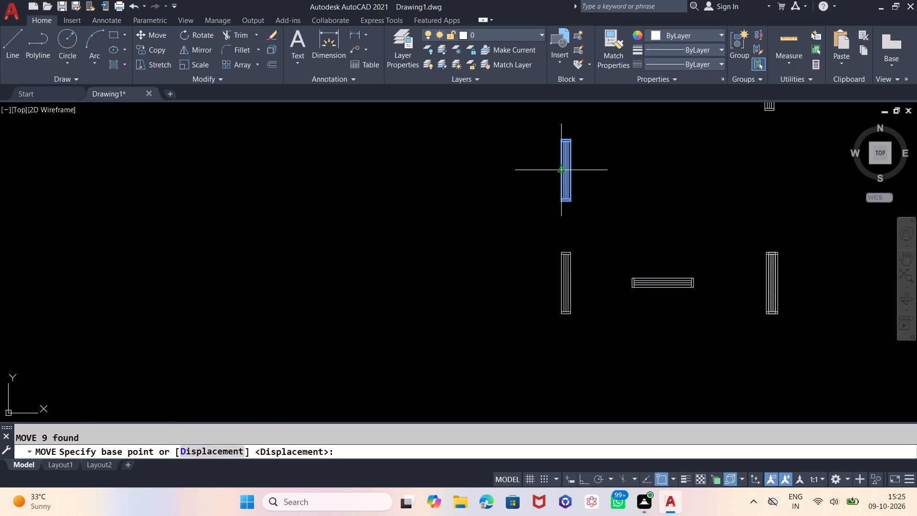
{"action": "left_click", "coordinate": [562, 169]}
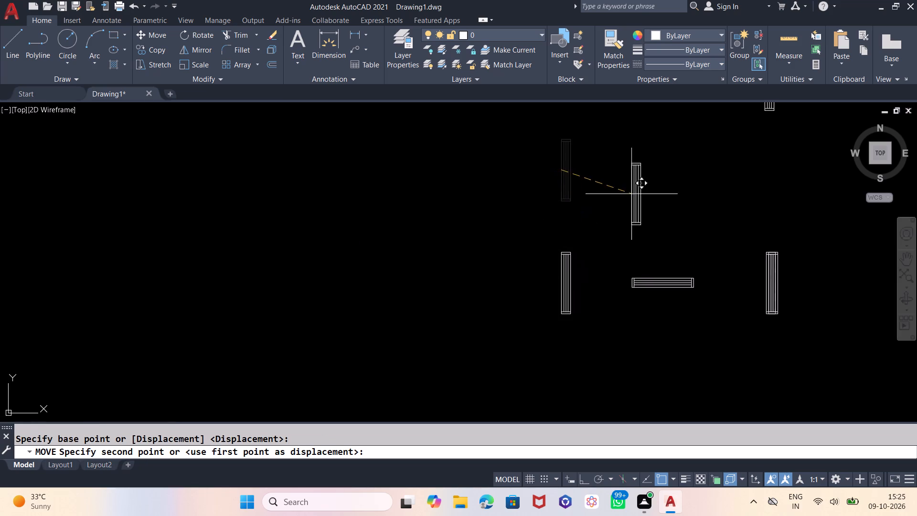
{"action": "scroll", "coordinate": [633, 193], "scroll_direction": "down", "scroll_amount": 3}
{"action": "scroll", "coordinate": [437, 120], "scroll_direction": "up", "scroll_amount": 2}
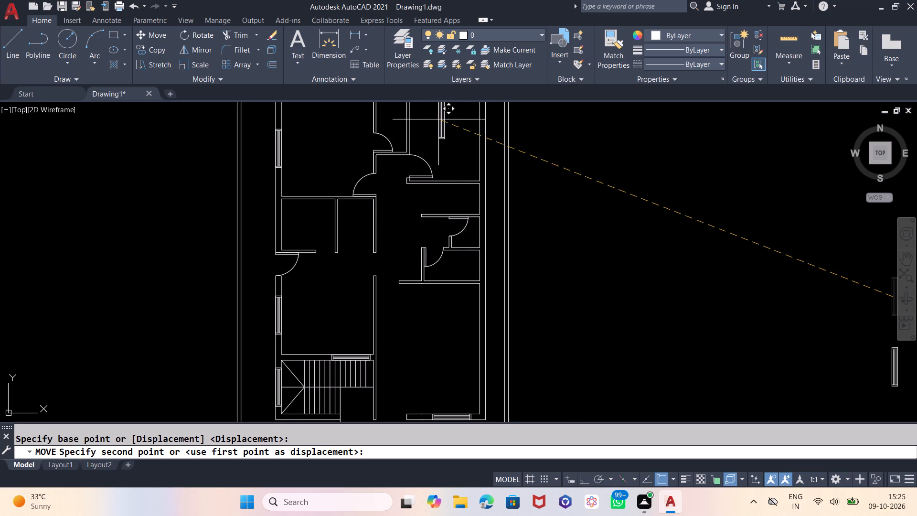
{"action": "scroll", "coordinate": [486, 292], "scroll_direction": "down", "scroll_amount": 2}
{"action": "scroll", "coordinate": [471, 218], "scroll_direction": "up", "scroll_amount": 3}
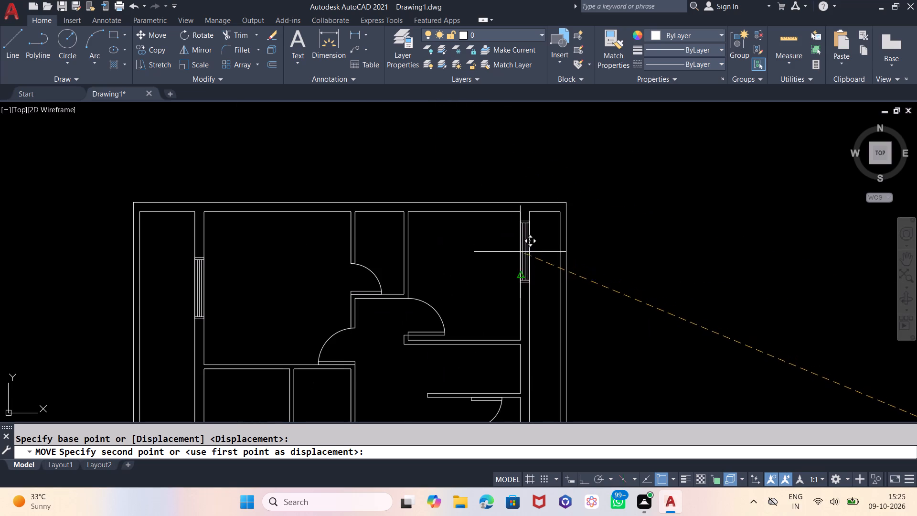
{"action": "left_click", "coordinate": [521, 273]}
Move the westernmost spare window by its west edge's midpoint onto the inner line's midpoint of the large southeast room's east wall.
{"action": "scroll", "coordinate": [459, 174], "scroll_direction": "down", "scroll_amount": 3}
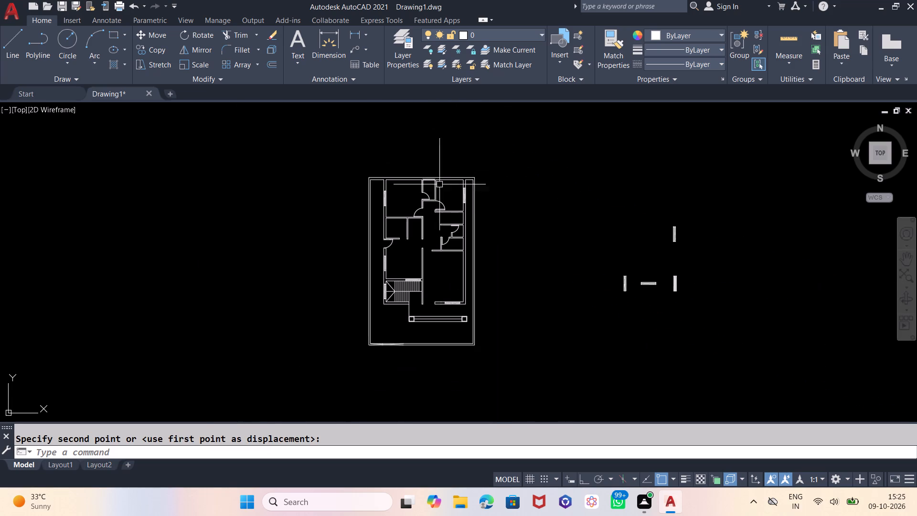
{"action": "left_click", "coordinate": [629, 271]}
{"action": "left_click", "coordinate": [618, 307]}
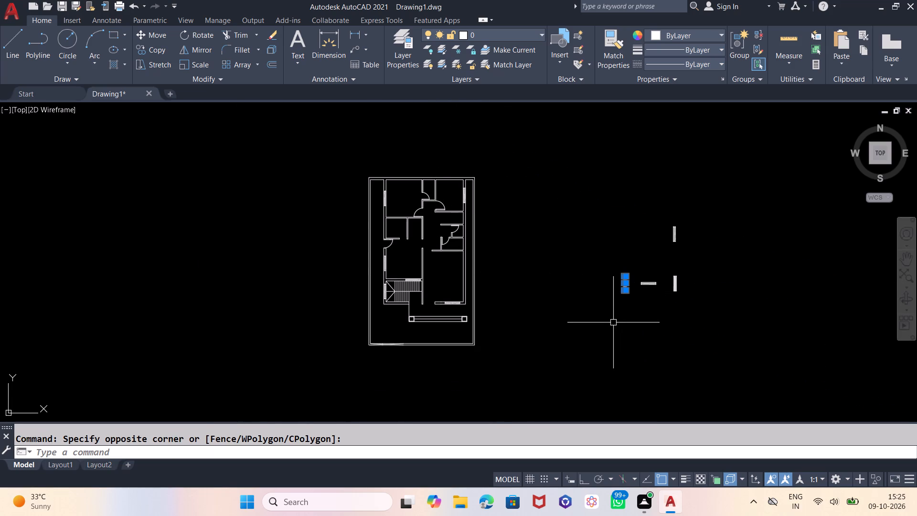
{"action": "key", "text": "m"}
{"action": "key", "text": "Return"}
{"action": "scroll", "coordinate": [608, 279], "scroll_direction": "up", "scroll_amount": 4}
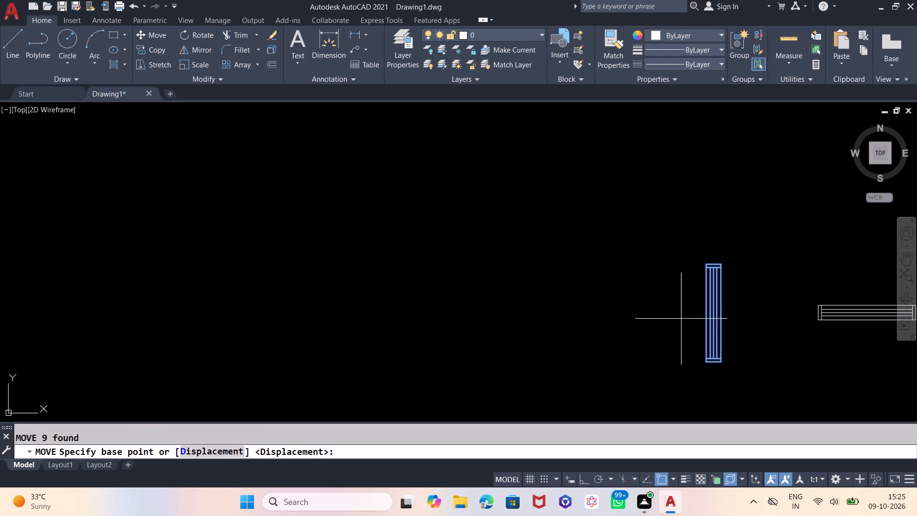
{"action": "left_click", "coordinate": [707, 313]}
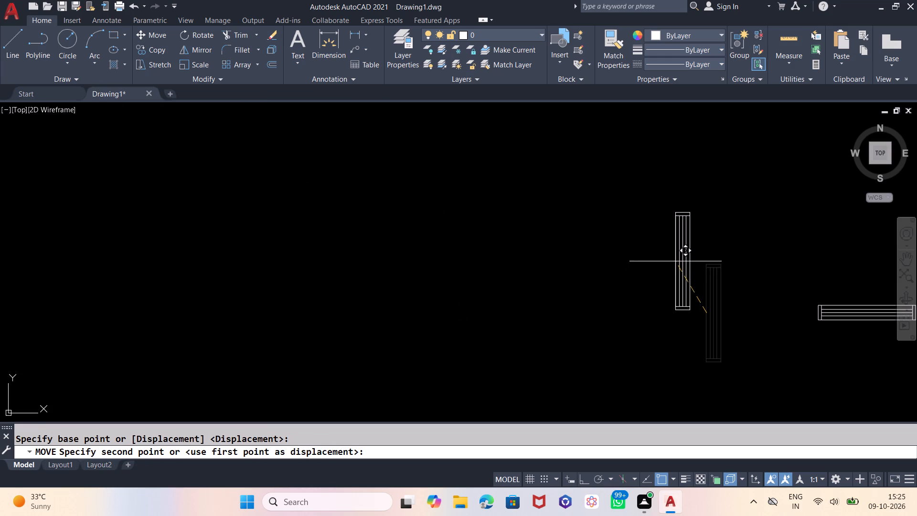
{"action": "scroll", "coordinate": [691, 235], "scroll_direction": "down", "scroll_amount": 1}
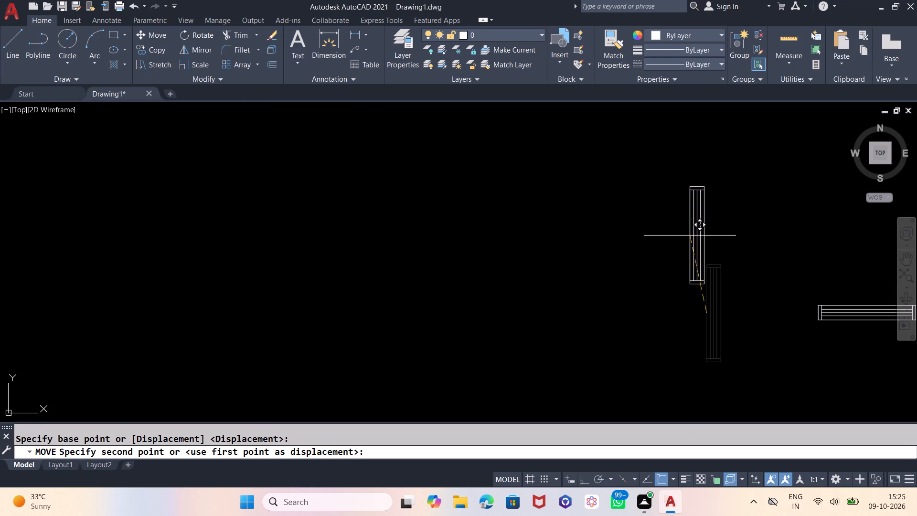
{"action": "scroll", "coordinate": [692, 235], "scroll_direction": "down", "scroll_amount": 2}
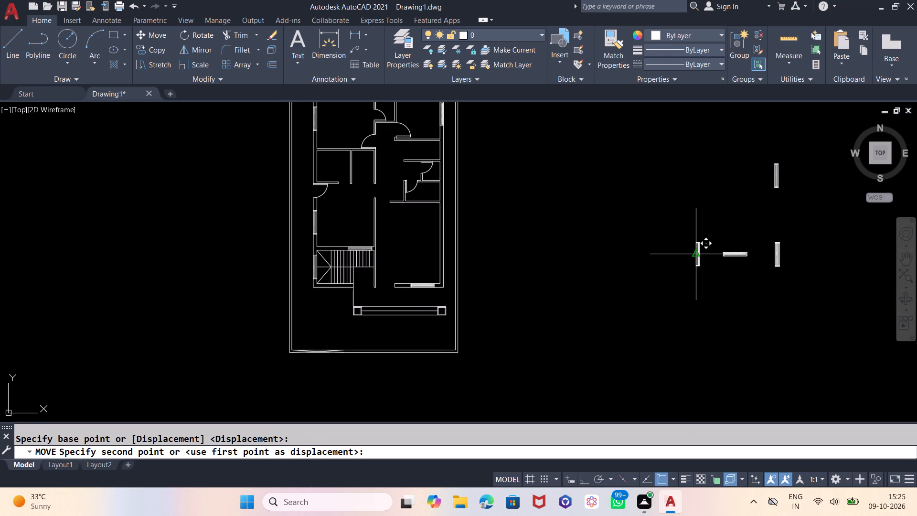
{"action": "scroll", "coordinate": [703, 277], "scroll_direction": "down", "scroll_amount": 1}
{"action": "scroll", "coordinate": [549, 274], "scroll_direction": "up", "scroll_amount": 2}
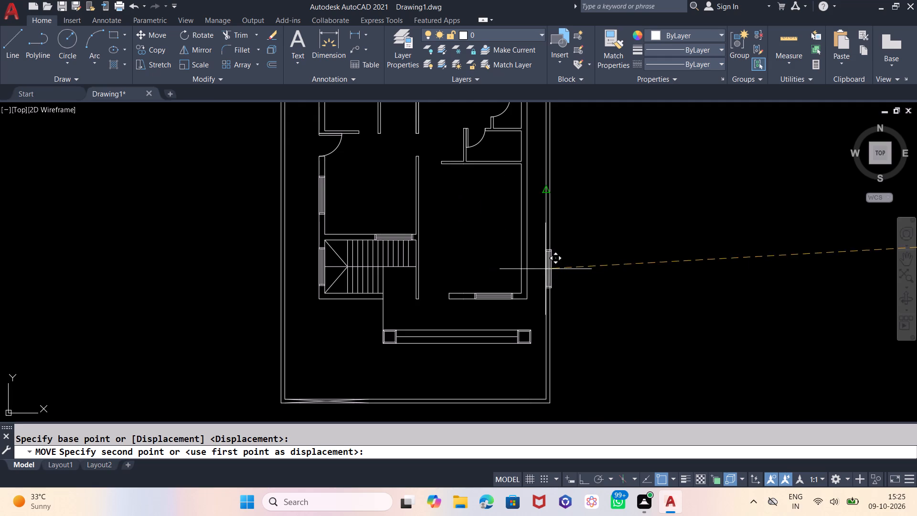
{"action": "left_click", "coordinate": [521, 227]}
Erase all the remaining spare windows east of the floor plan.
{"action": "scroll", "coordinate": [409, 211], "scroll_direction": "down", "scroll_amount": 1}
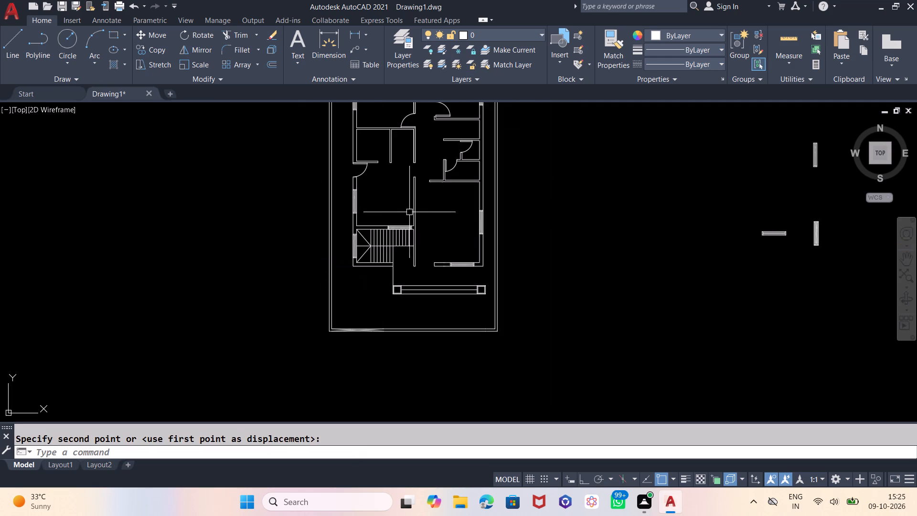
{"action": "scroll", "coordinate": [484, 324], "scroll_direction": "down", "scroll_amount": 1}
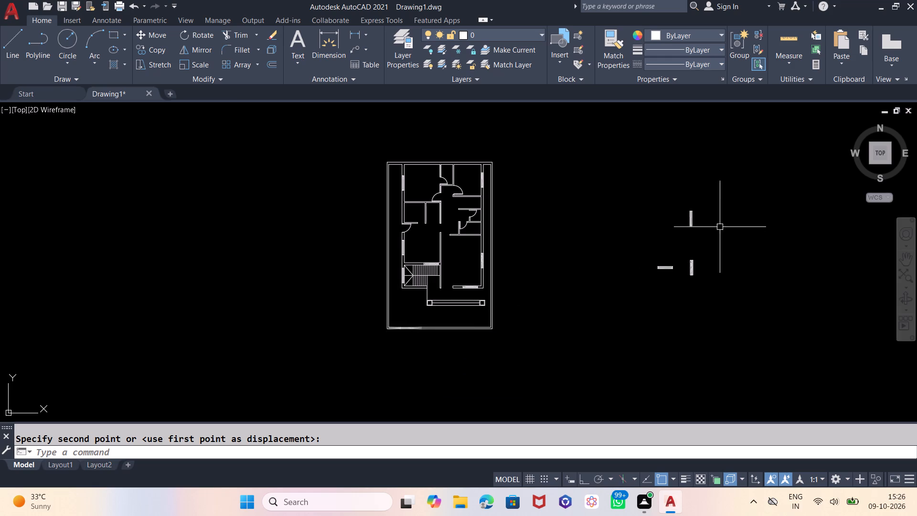
{"action": "left_click", "coordinate": [718, 193]}
{"action": "left_click", "coordinate": [651, 308]}
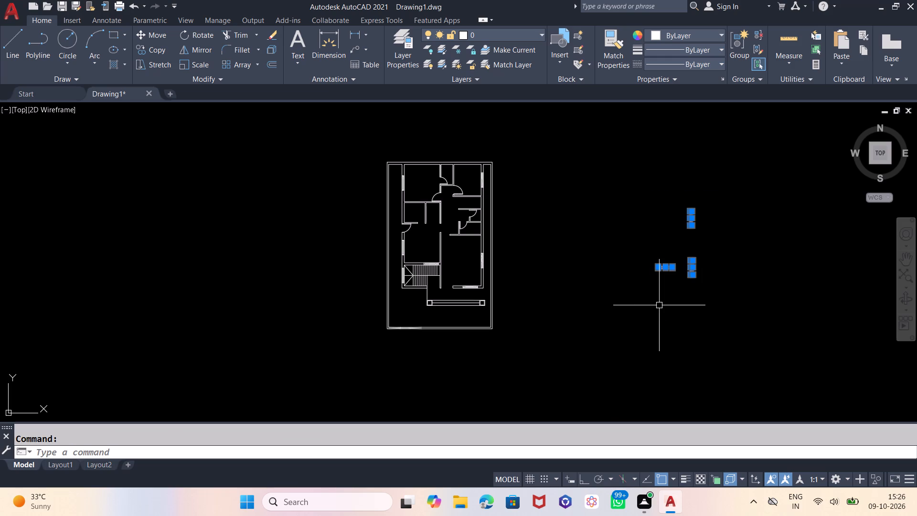
{"action": "key", "text": "Delete"}
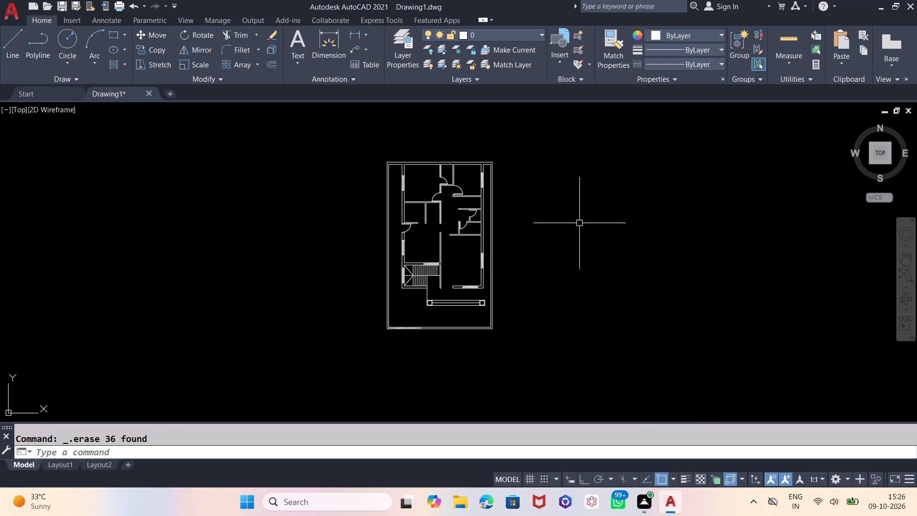
Draw a rectangle 1' wide and 9" high in the free space east of the floor plan.
{"action": "left_click", "coordinate": [107, 35]}
{"action": "left_click", "coordinate": [624, 238]}
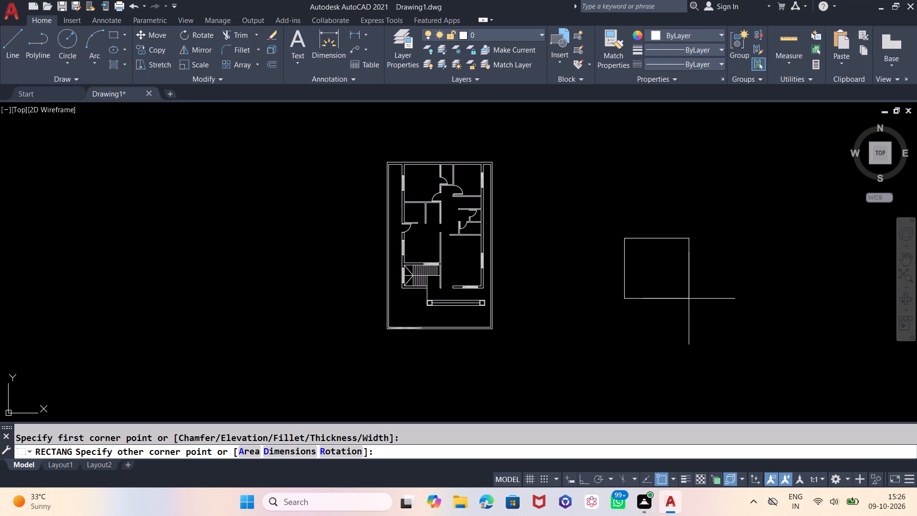
{"action": "key", "text": "shift+at"}
{"action": "type", "text": "1'"}
{"action": "key", "text": "comma"}
{"action": "key", "text": "9"}
{"action": "key", "text": "Return"}
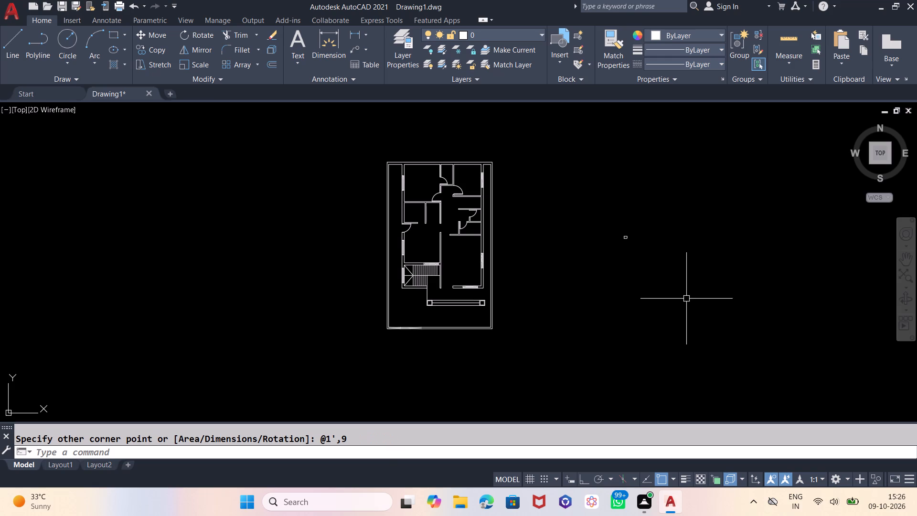
Explode the 1' by 9" rectangle into separate lines.
{"action": "scroll", "coordinate": [622, 236], "scroll_direction": "up", "scroll_amount": 6}
{"action": "left_click_drag", "start_coordinate": [673, 192], "coordinate": [665, 203]}
{"action": "left_click", "coordinate": [584, 284]}
{"action": "key", "text": "c"}
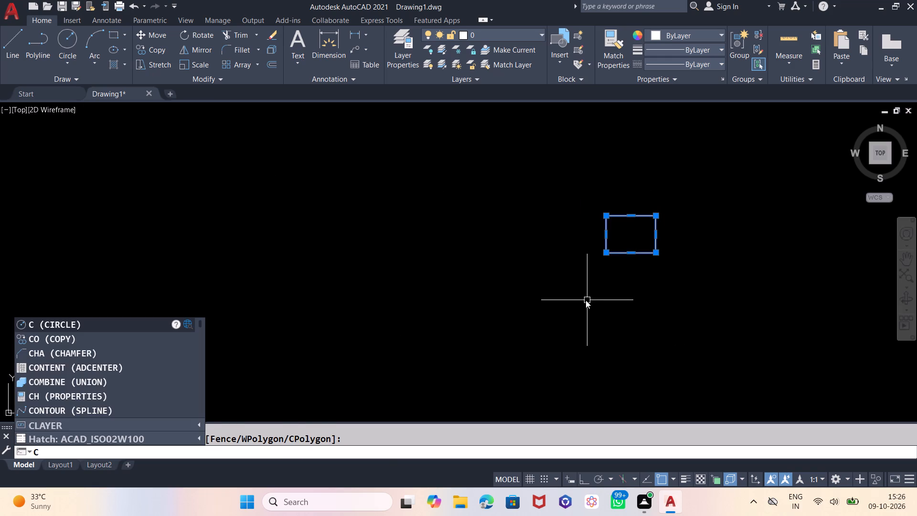
{"action": "key", "text": "BackSpace"}
{"action": "key", "text": "x"}
{"action": "key", "text": "Return"}
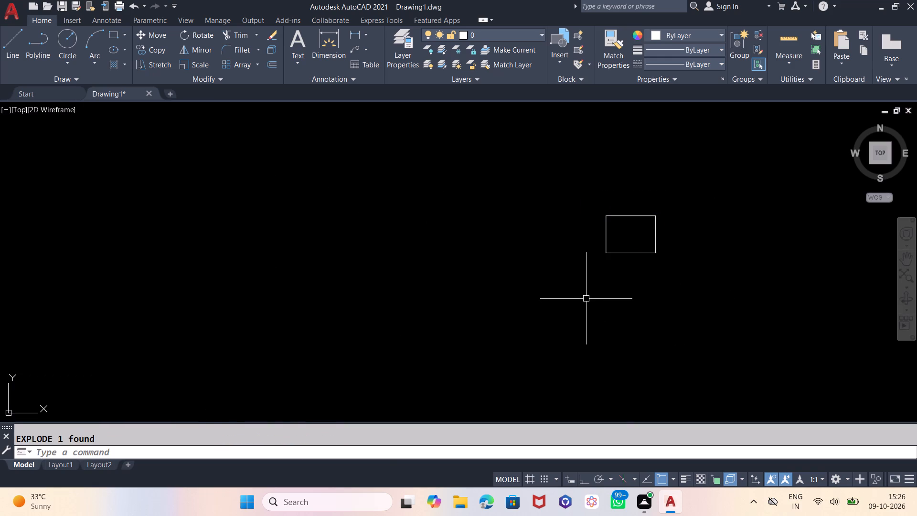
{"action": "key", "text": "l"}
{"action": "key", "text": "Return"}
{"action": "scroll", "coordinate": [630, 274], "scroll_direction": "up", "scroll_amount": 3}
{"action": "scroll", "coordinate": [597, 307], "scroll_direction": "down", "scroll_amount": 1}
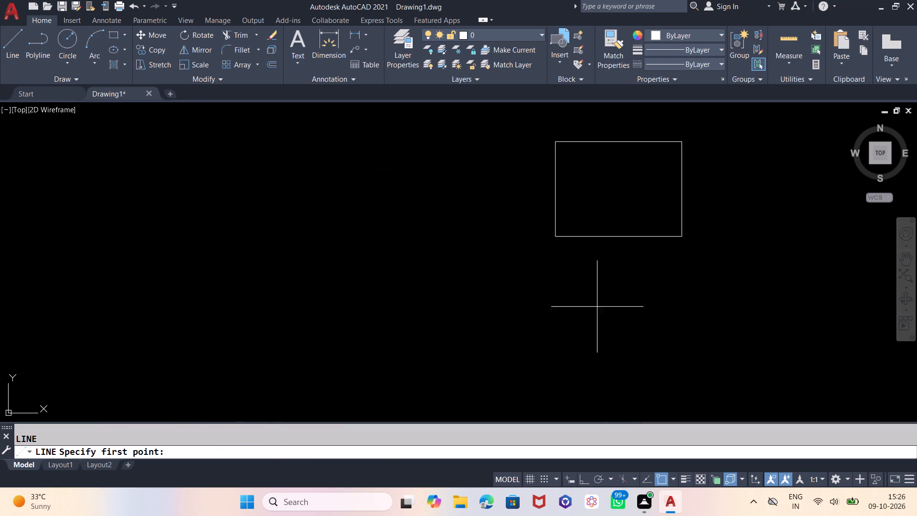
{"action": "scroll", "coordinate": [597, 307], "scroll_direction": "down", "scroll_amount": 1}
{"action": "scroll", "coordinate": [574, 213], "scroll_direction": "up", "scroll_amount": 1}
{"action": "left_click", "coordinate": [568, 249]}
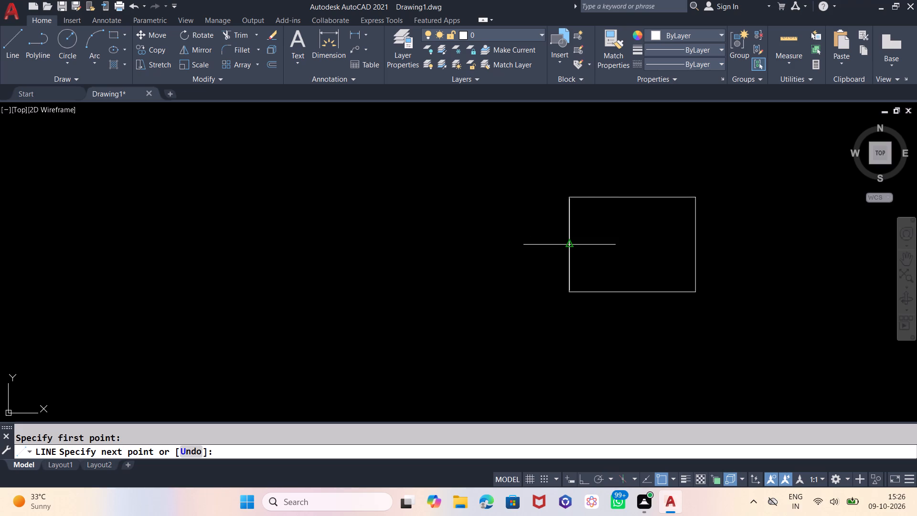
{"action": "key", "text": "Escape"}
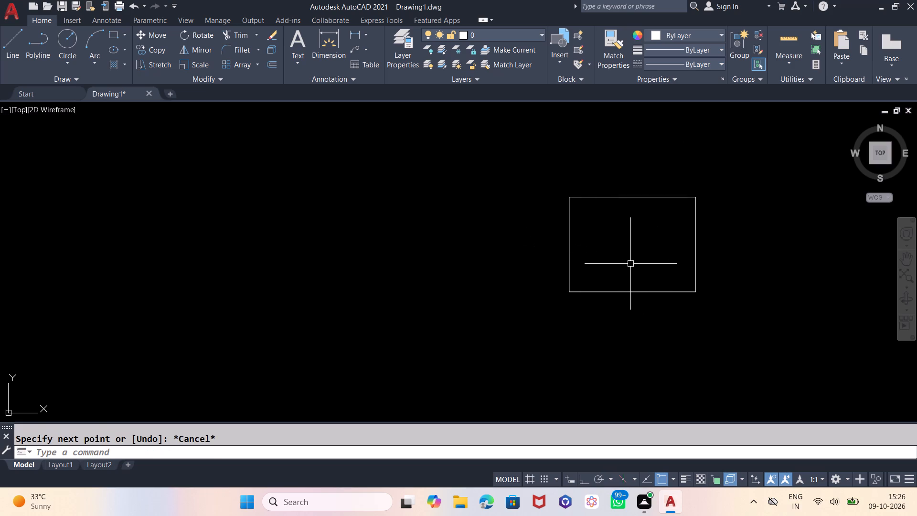
Draw a horizontal centre line joining the midpoints of the 1' by 9" rectangle's west and east edges.
{"action": "key", "text": "space"}
{"action": "left_click", "coordinate": [571, 242]}
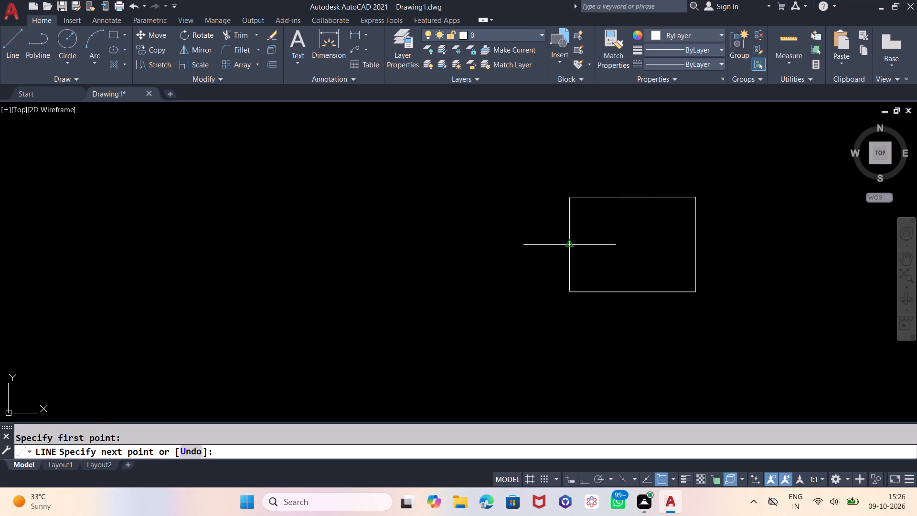
{"action": "left_click", "coordinate": [696, 246]}
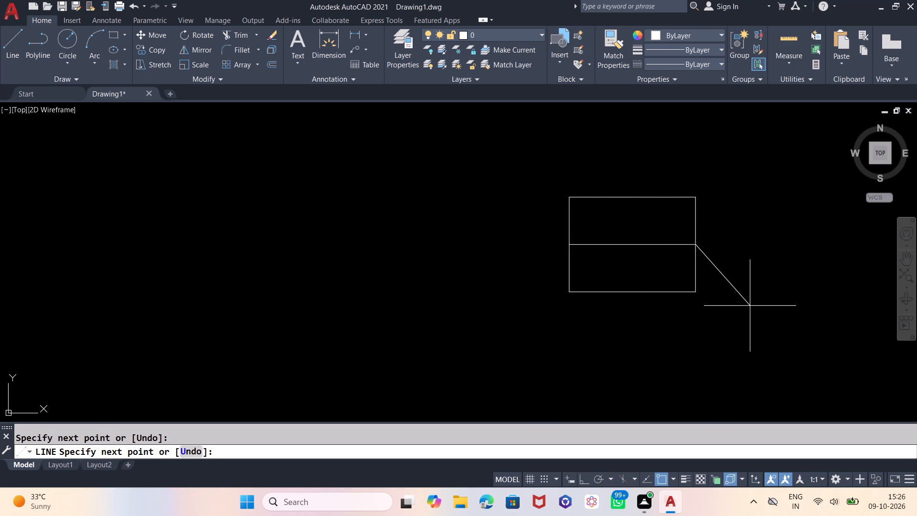
{"action": "key", "text": "Escape"}
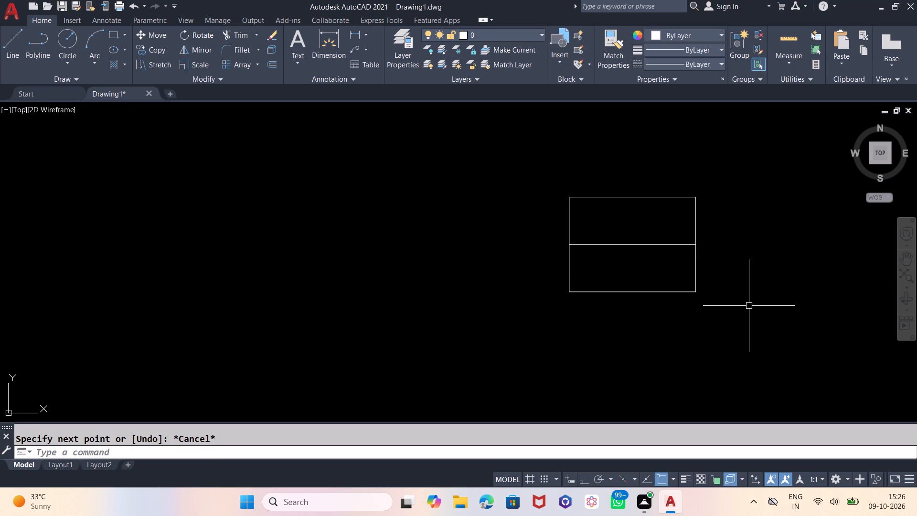
Offset the horizontal centre line 2" to both its north and south sides.
{"action": "key", "text": "o"}
{"action": "key", "text": "Return"}
{"action": "key", "text": "2"}
{"action": "key", "text": "Return"}
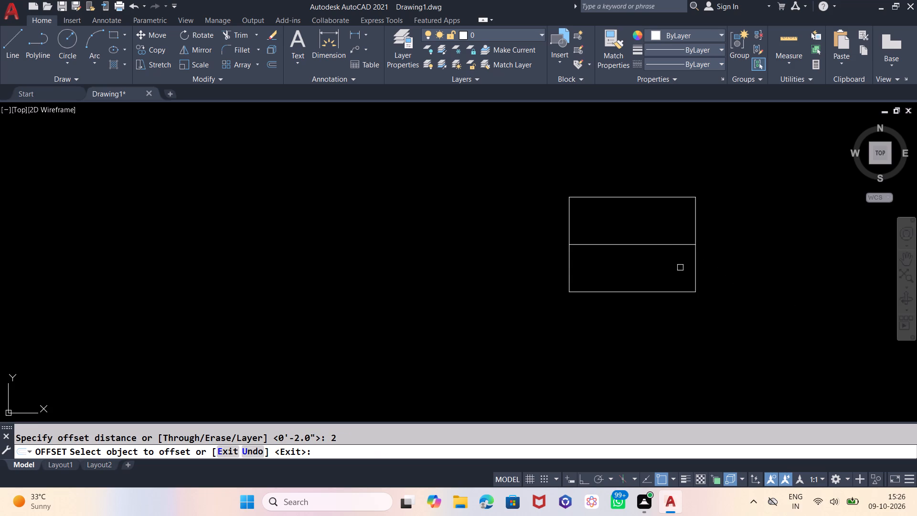
{"action": "left_click", "coordinate": [664, 245]}
{"action": "left_click", "coordinate": [656, 221]}
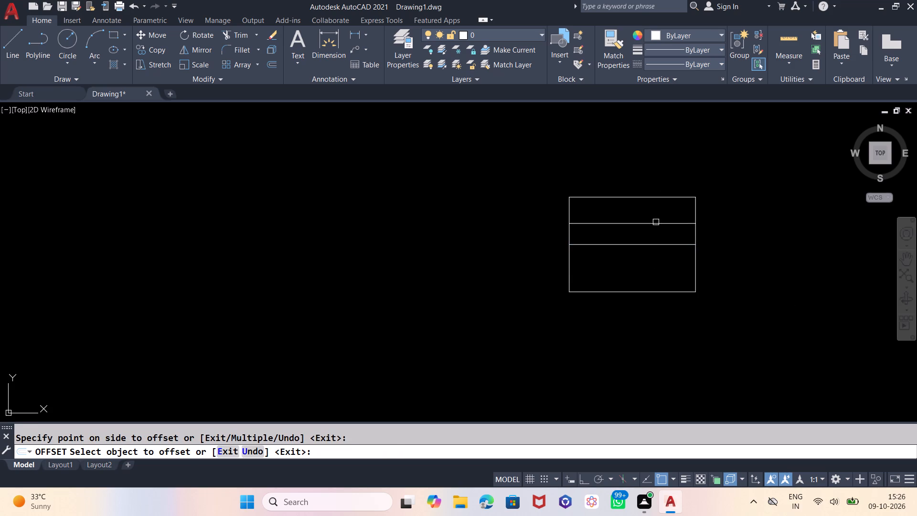
{"action": "left_click", "coordinate": [656, 245]}
{"action": "left_click", "coordinate": [657, 264]}
Offset the rectangle's east and west edges 2" inward.
{"action": "left_click_drag", "start_coordinate": [696, 255], "coordinate": [688, 255]}
{"action": "left_click", "coordinate": [648, 260]}
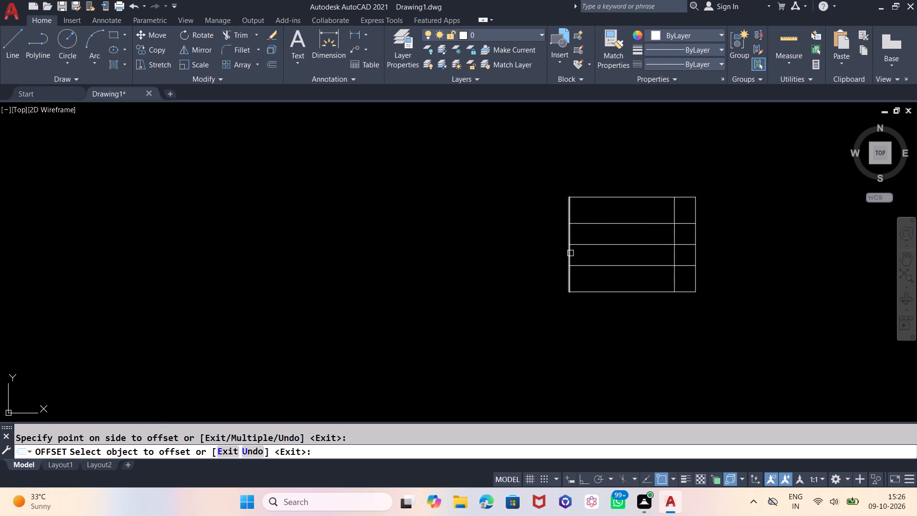
{"action": "left_click", "coordinate": [572, 253]}
{"action": "left_click", "coordinate": [596, 255]}
{"action": "key", "text": "Escape"}
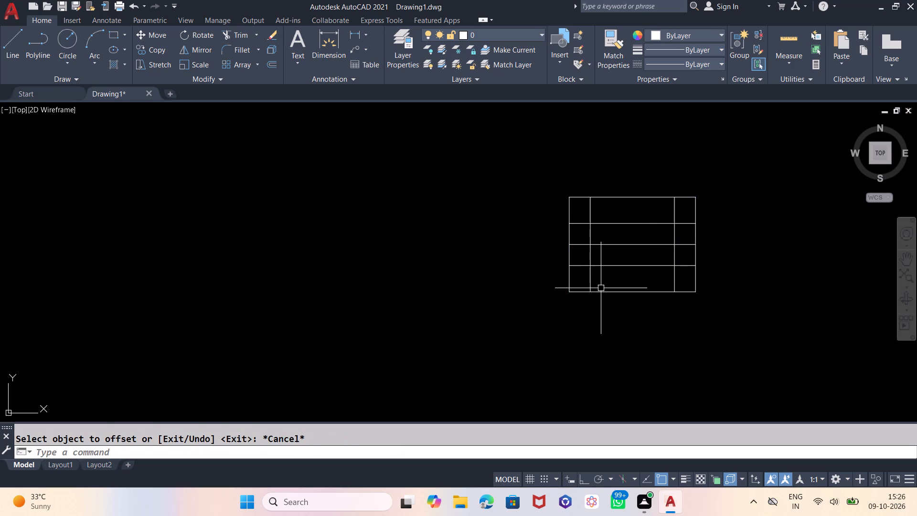
Trim the three inner horizontal lines out of the narrow strips along the rectangle's west and east edges.
{"action": "key", "text": "t"}
{"action": "key", "text": "r"}
{"action": "key", "text": "Return"}
{"action": "key", "text": "Return"}
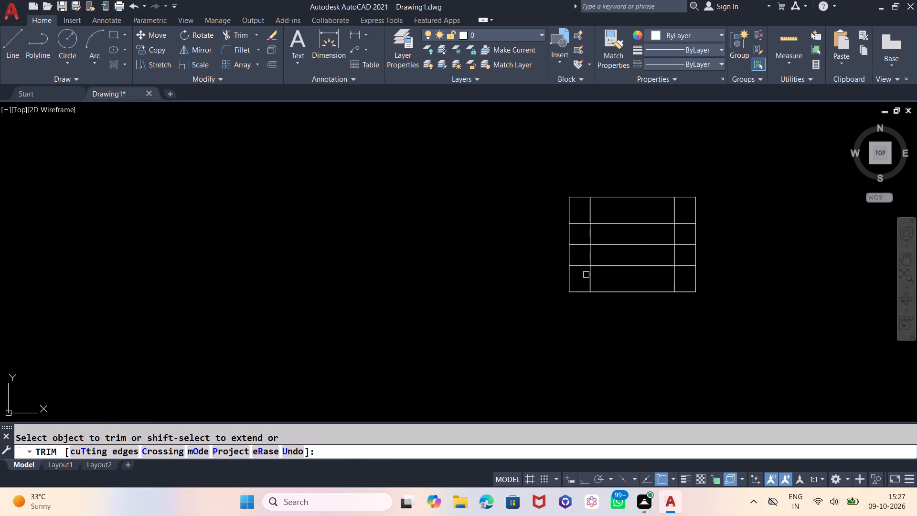
{"action": "left_click", "coordinate": [582, 275]}
{"action": "left_click", "coordinate": [578, 218]}
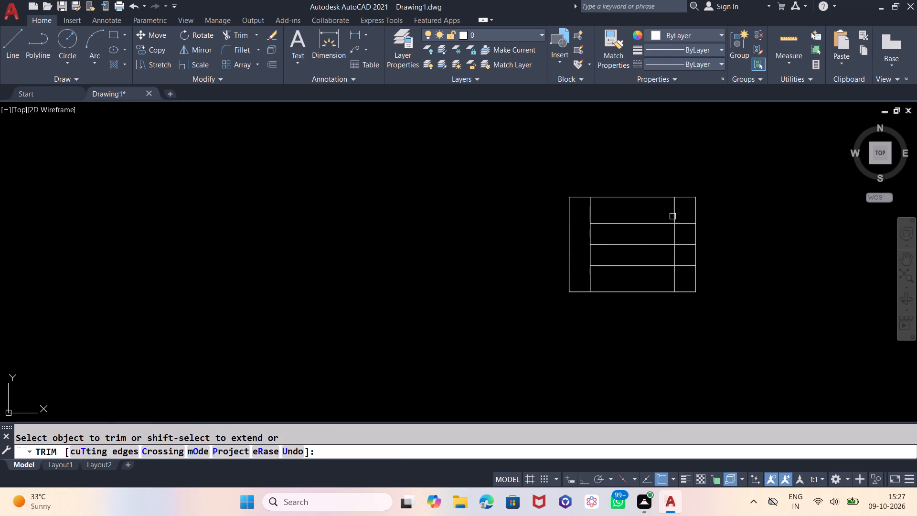
{"action": "left_click", "coordinate": [681, 218]}
{"action": "left_click", "coordinate": [687, 269]}
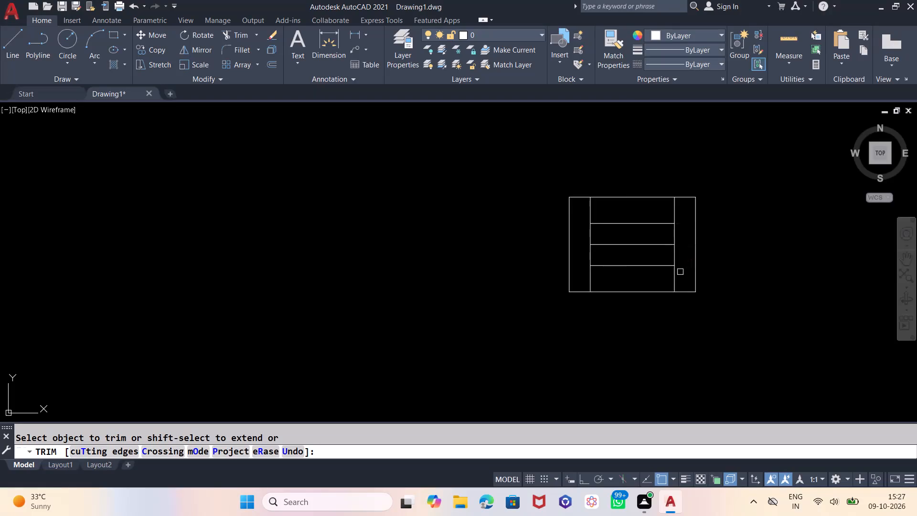
{"action": "scroll", "coordinate": [639, 326], "scroll_direction": "down", "scroll_amount": 2}
{"action": "key", "text": "Escape"}
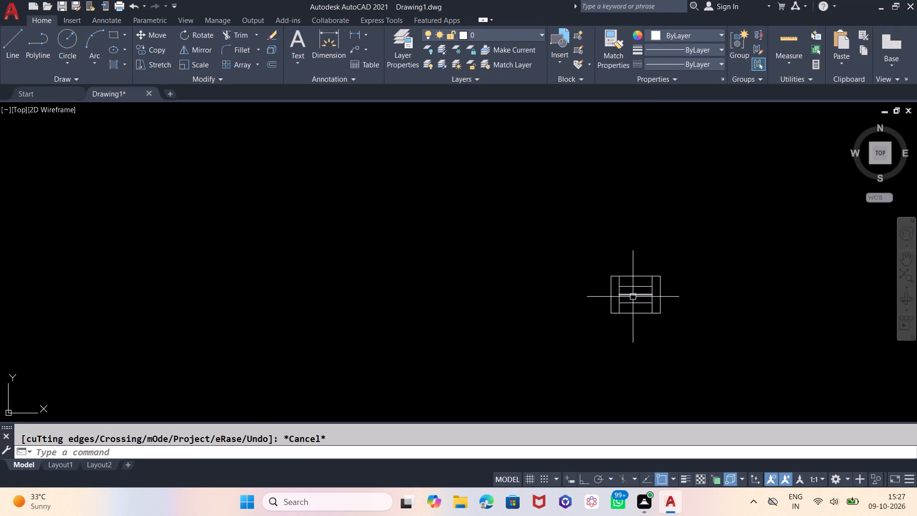
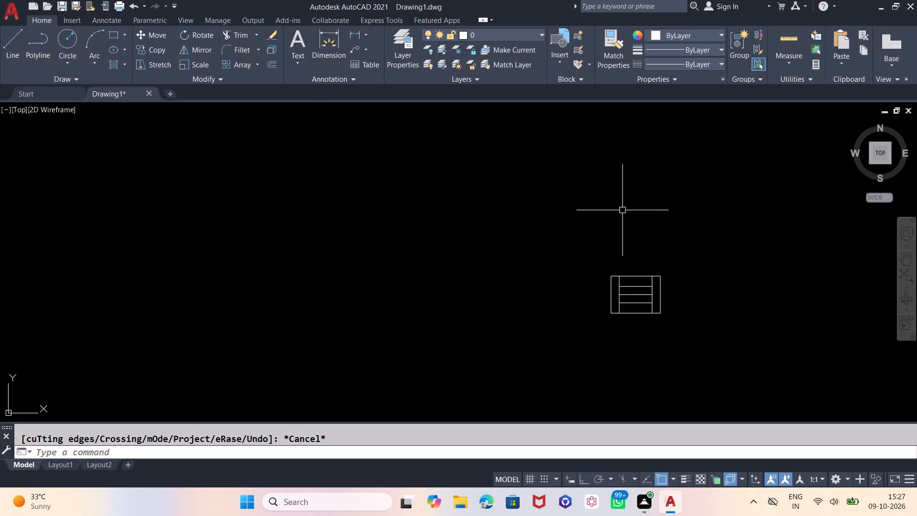
Copy the 1' by 9" window symbol to two free spots west and southwest of the original.
{"action": "scroll", "coordinate": [623, 210], "scroll_direction": "down", "scroll_amount": 2}
{"action": "scroll", "coordinate": [648, 231], "scroll_direction": "up", "scroll_amount": 2}
{"action": "left_click", "coordinate": [645, 231]}
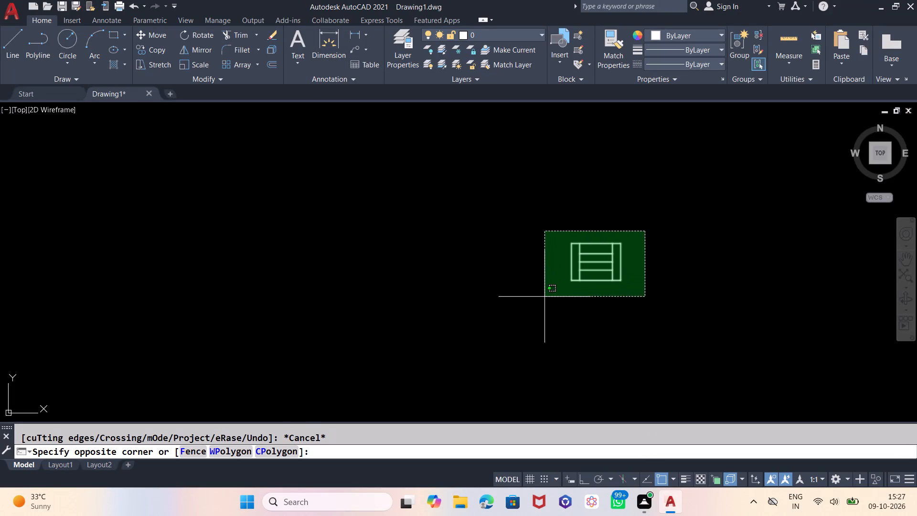
{"action": "left_click", "coordinate": [541, 299]}
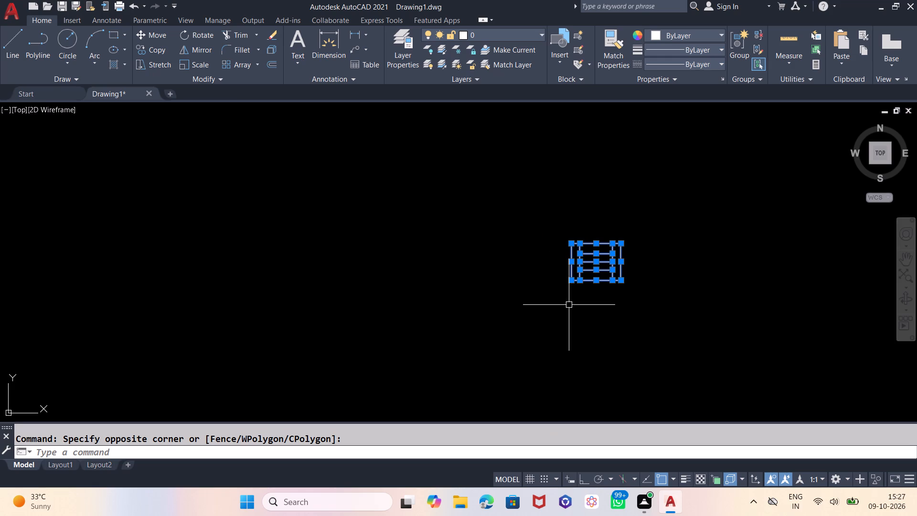
{"action": "type", "text": "CP"}
{"action": "key", "text": "Return"}
{"action": "left_click", "coordinate": [575, 301]}
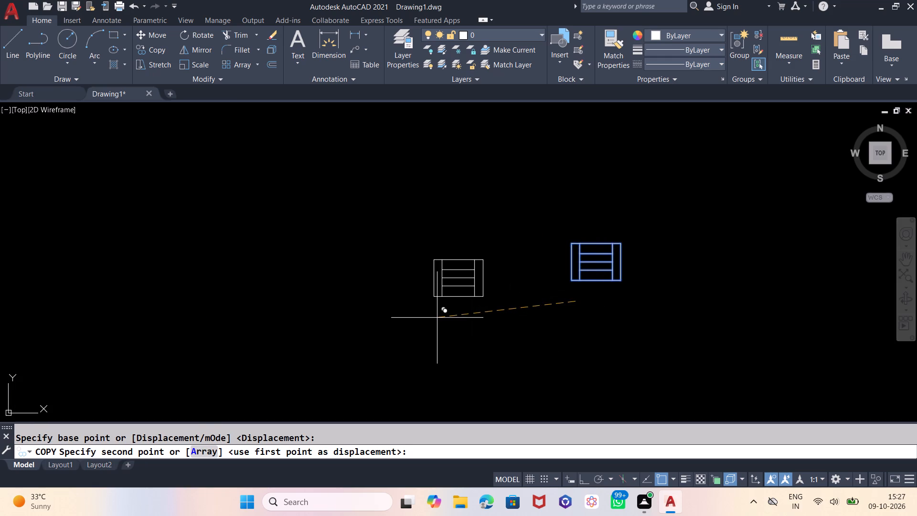
{"action": "left_click", "coordinate": [437, 318]}
{"action": "left_click", "coordinate": [475, 387]}
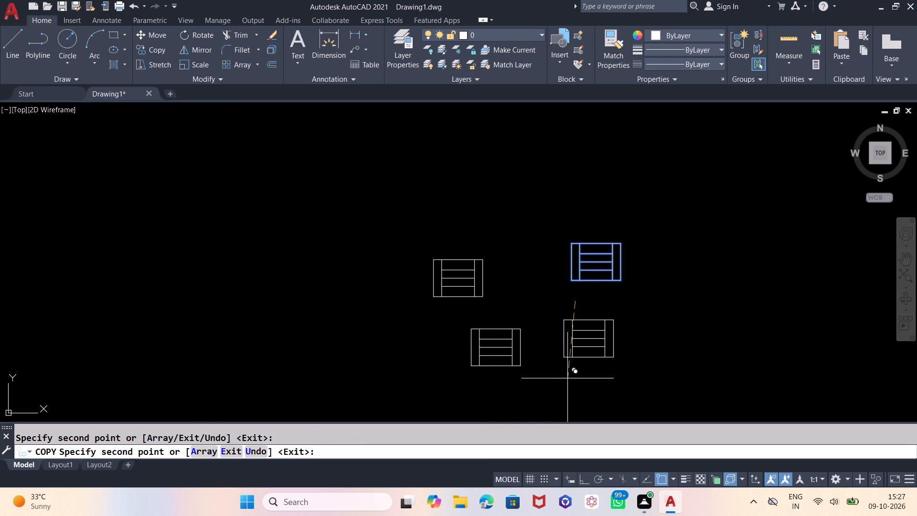
{"action": "key", "text": "Escape"}
With Ortho on, rotate the original window symbol 90° counterclockwise so its long side runs north-south.
{"action": "left_click", "coordinate": [651, 224]}
{"action": "left_click", "coordinate": [552, 302]}
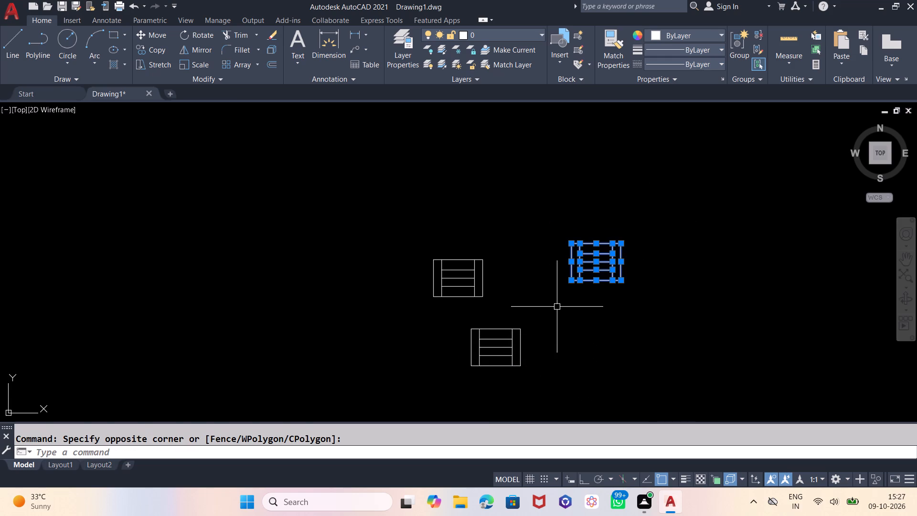
{"action": "key", "text": "F8"}
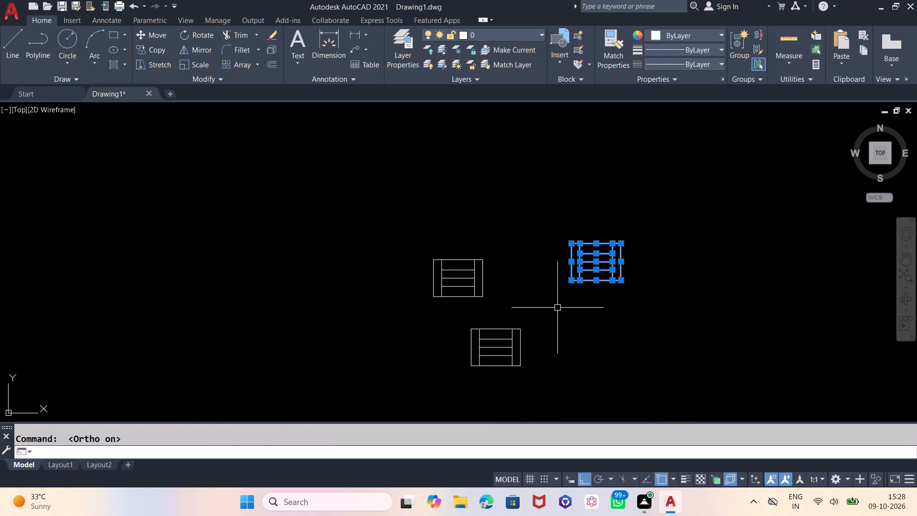
{"action": "type", "text": "RO"}
{"action": "key", "text": "Return"}
{"action": "left_click", "coordinate": [558, 301]}
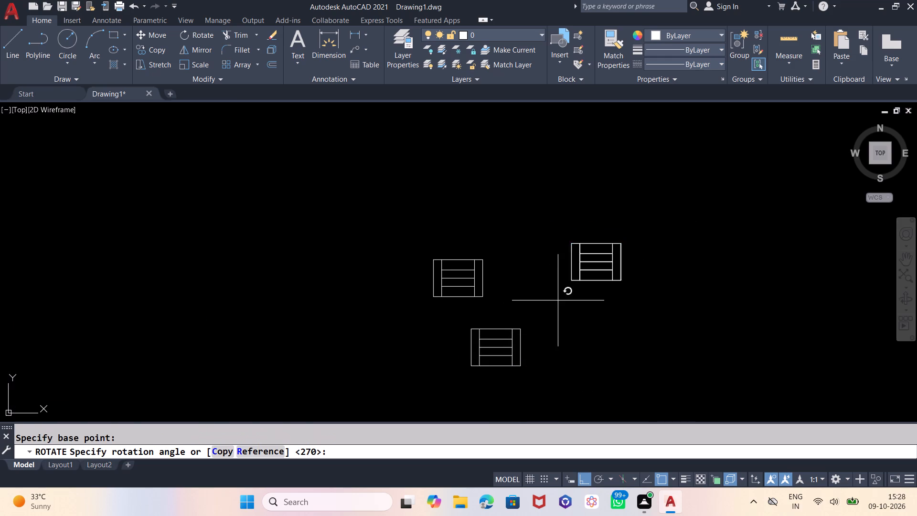
{"action": "left_click", "coordinate": [558, 272]}
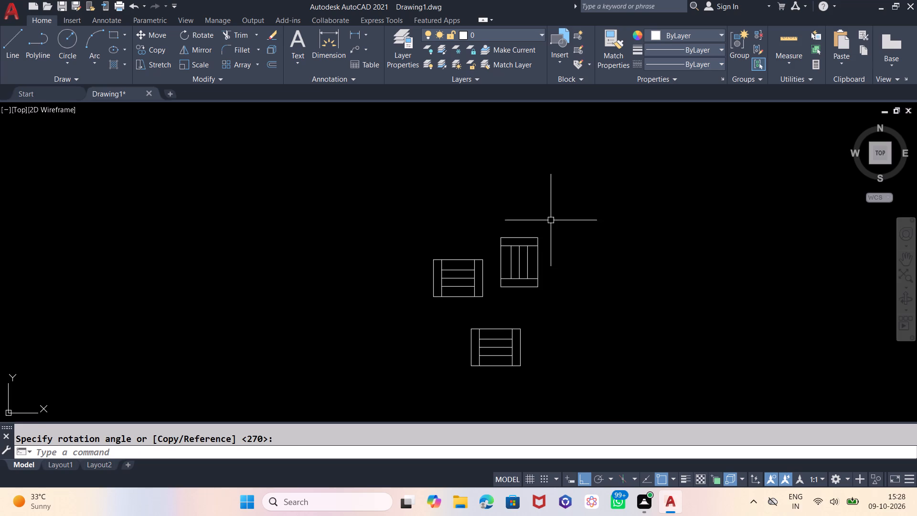
Copy the upright window symbol four times, two in line to its east and two free-placed to the southeast with Ortho off.
{"action": "left_click", "coordinate": [551, 219]}
{"action": "left_click", "coordinate": [497, 298]}
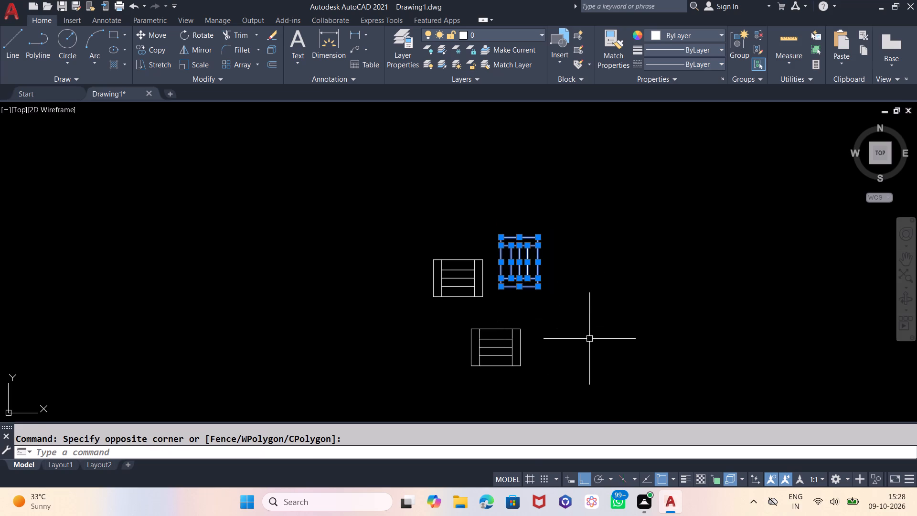
{"action": "type", "text": "CP"}
{"action": "key", "text": "Return"}
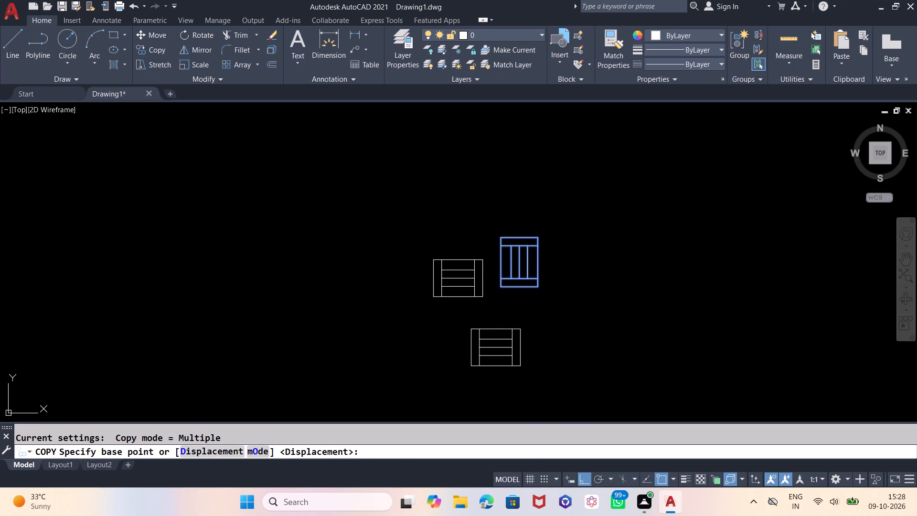
{"action": "left_click", "coordinate": [573, 291]}
{"action": "left_click", "coordinate": [657, 250]}
{"action": "left_click", "coordinate": [766, 221]}
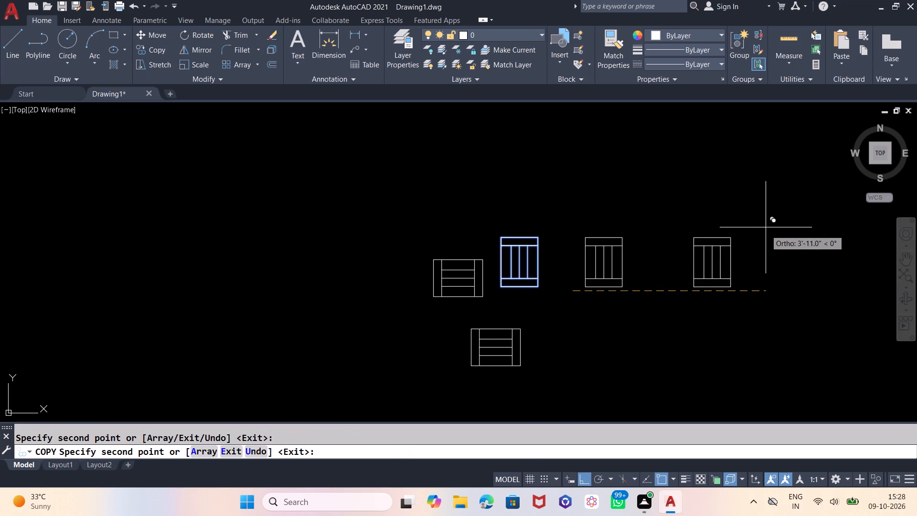
{"action": "key", "text": "F8"}
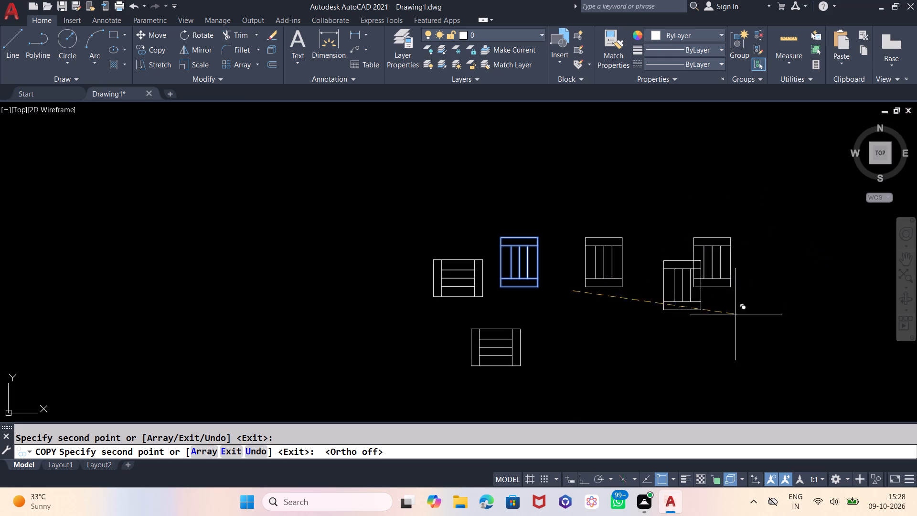
{"action": "left_click", "coordinate": [721, 365]}
{"action": "left_click", "coordinate": [663, 387]}
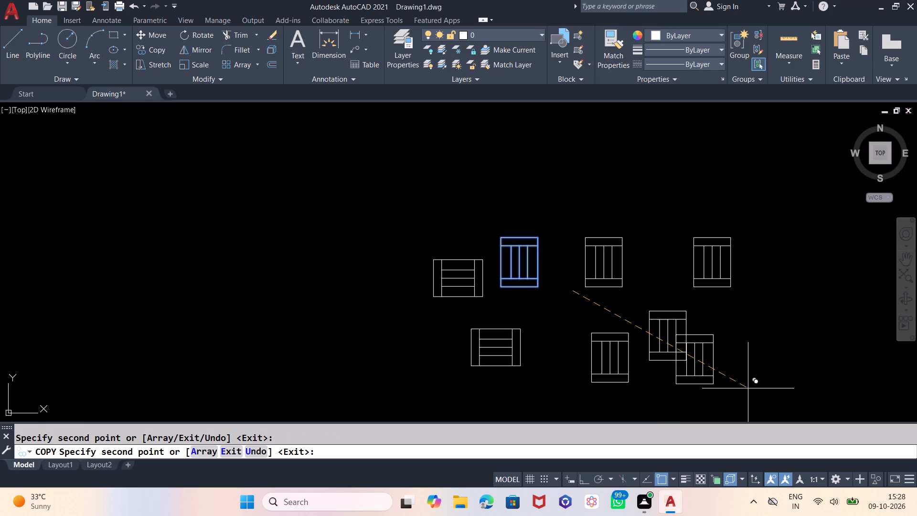
{"action": "key", "text": "Escape"}
Move the easternmost upright symbol by its west edge midpoint to the east wall's inner-face midpoint in the lower small east room.
{"action": "left_click_drag", "start_coordinate": [741, 233], "coordinate": [739, 234]}
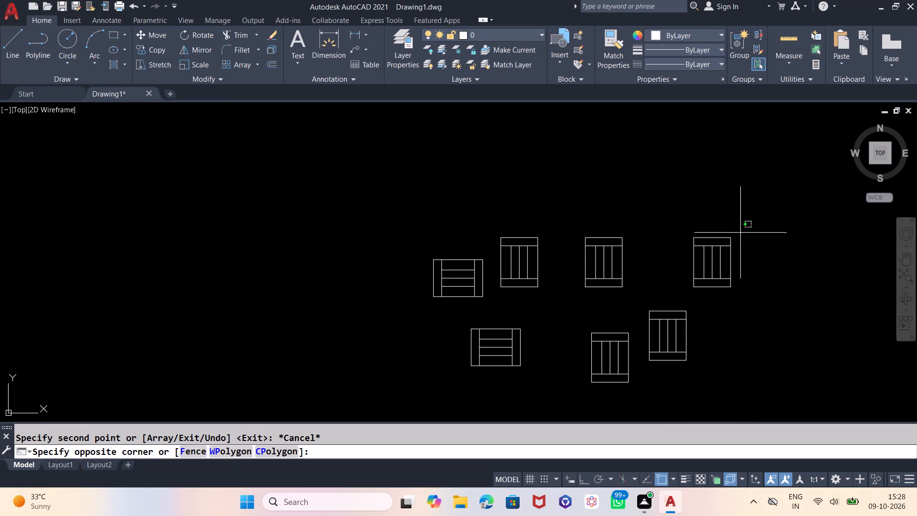
{"action": "left_click_drag", "start_coordinate": [739, 234], "coordinate": [736, 236]}
{"action": "left_click", "coordinate": [686, 293]}
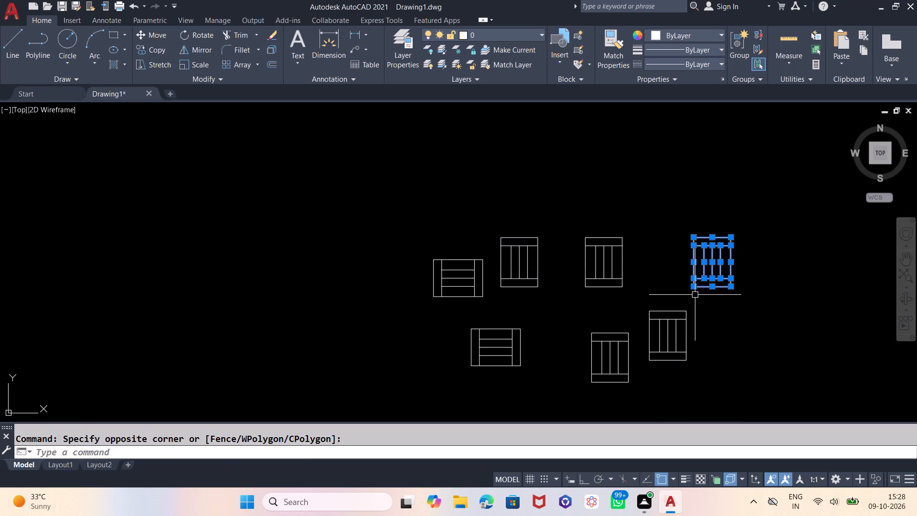
{"action": "key", "text": "m"}
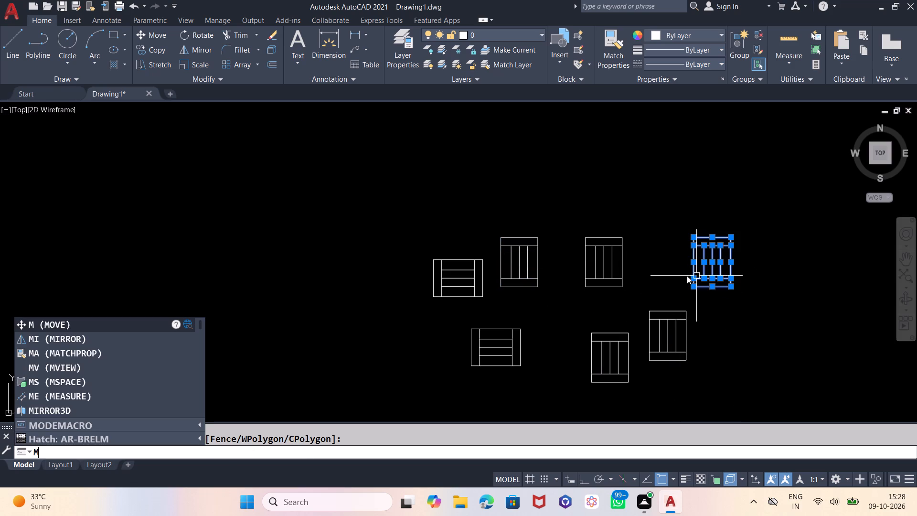
{"action": "key", "text": "Return"}
{"action": "left_click", "coordinate": [695, 261]}
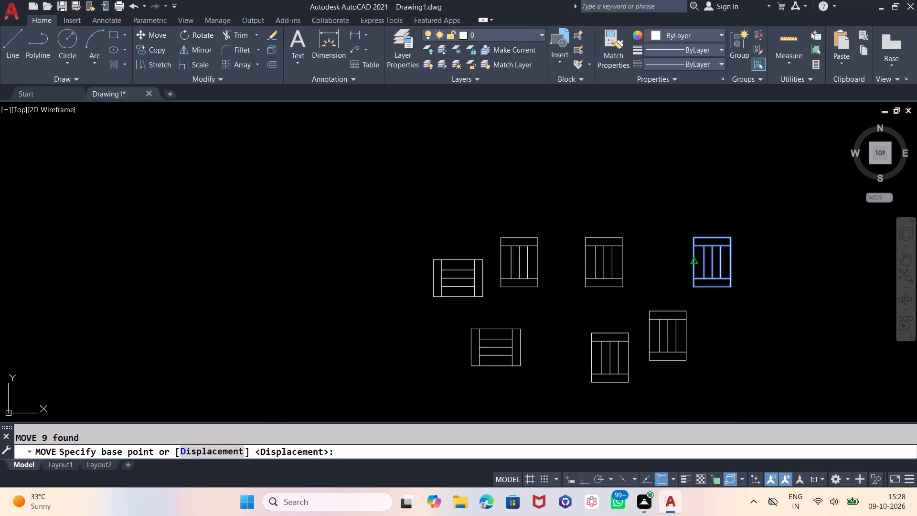
{"action": "scroll", "coordinate": [765, 216], "scroll_direction": "down", "scroll_amount": 5}
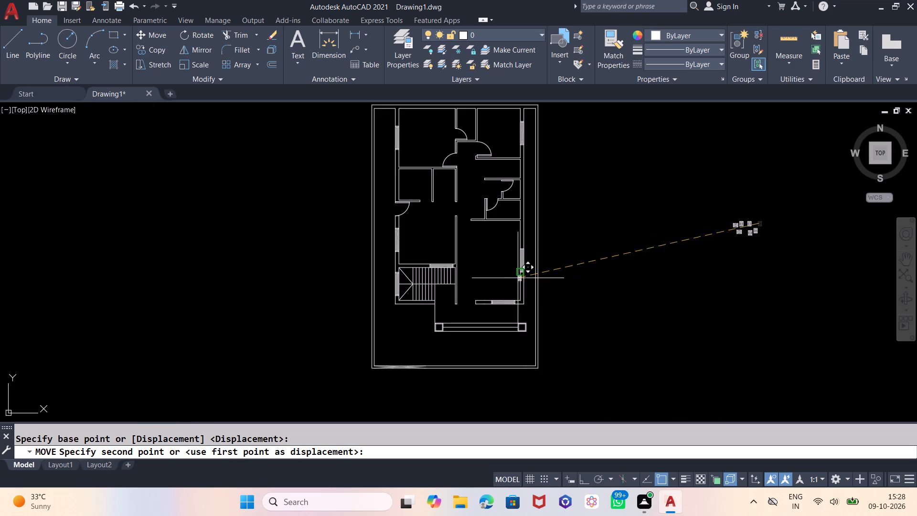
{"action": "scroll", "coordinate": [526, 258], "scroll_direction": "up", "scroll_amount": 1}
{"action": "scroll", "coordinate": [531, 282], "scroll_direction": "down", "scroll_amount": 2}
{"action": "scroll", "coordinate": [523, 227], "scroll_direction": "up", "scroll_amount": 2}
{"action": "scroll", "coordinate": [533, 278], "scroll_direction": "up", "scroll_amount": 3}
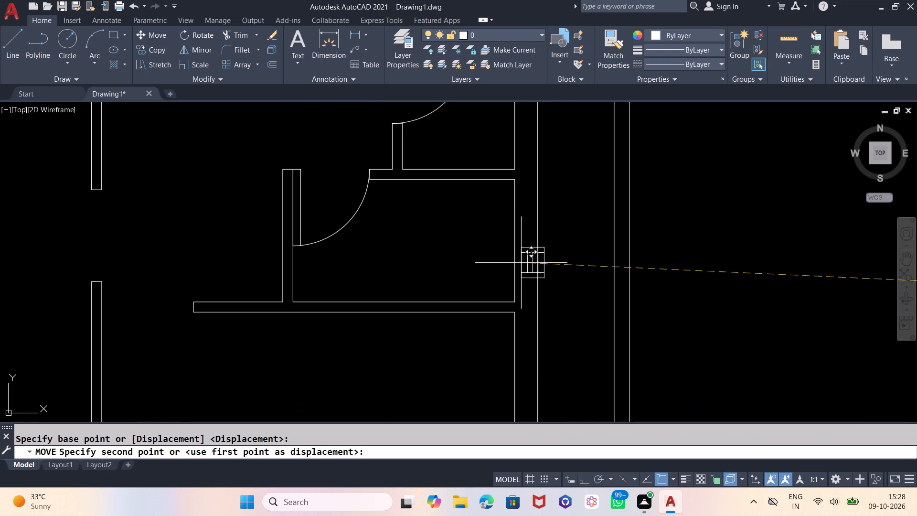
{"action": "left_click", "coordinate": [514, 239]}
Move the easternmost remaining upright symbol by its west edge midpoint onto the east wall's inner-face midpoint in the upper small door room.
{"action": "scroll", "coordinate": [407, 247], "scroll_direction": "down", "scroll_amount": 4}
{"action": "scroll", "coordinate": [614, 258], "scroll_direction": "up", "scroll_amount": 3}
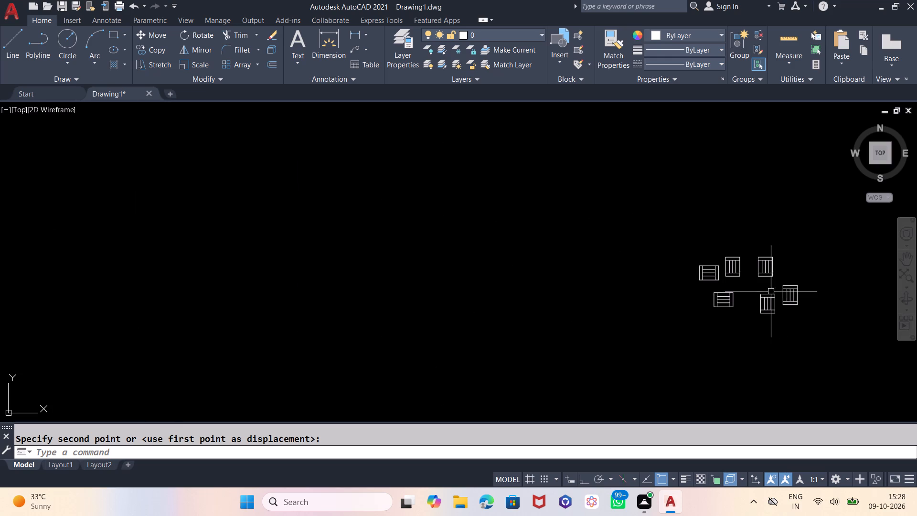
{"action": "left_click", "coordinate": [808, 269]}
{"action": "left_click", "coordinate": [780, 312]}
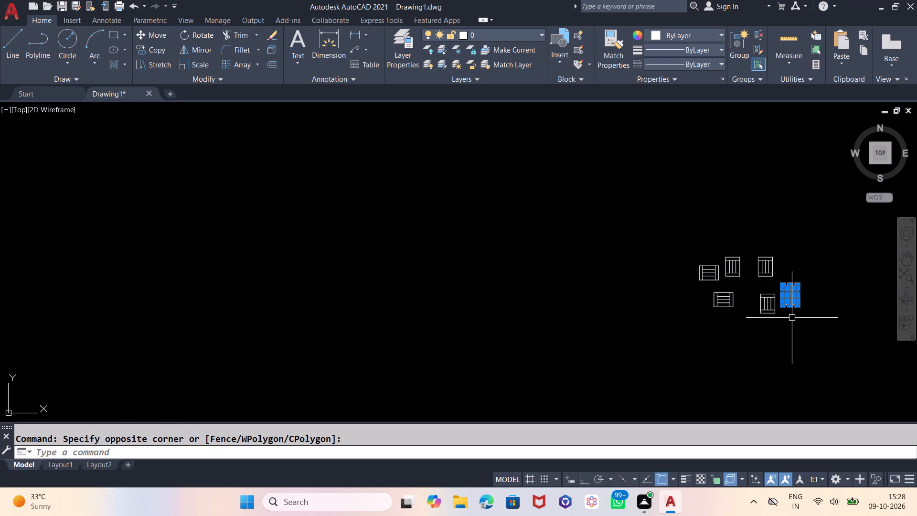
{"action": "key", "text": "m"}
{"action": "key", "text": "Return"}
{"action": "scroll", "coordinate": [785, 291], "scroll_direction": "up", "scroll_amount": 2}
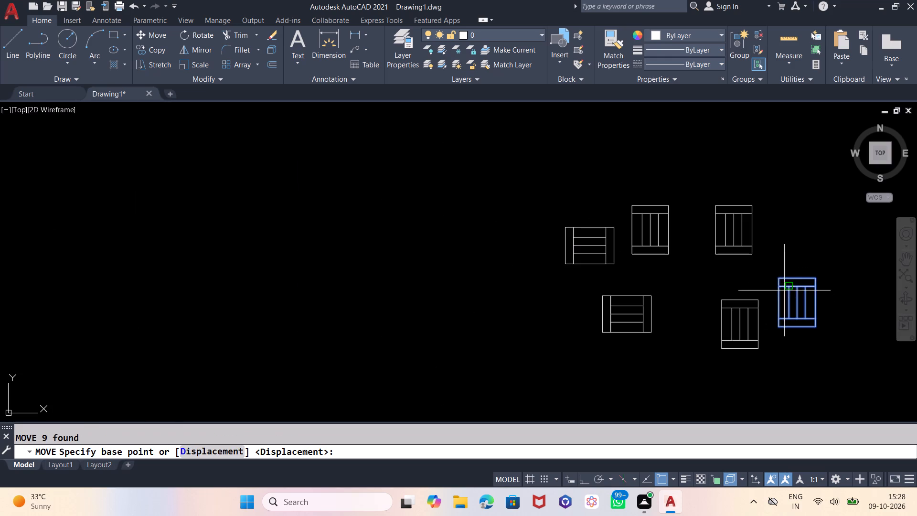
{"action": "left_click", "coordinate": [778, 304]}
{"action": "scroll", "coordinate": [807, 275], "scroll_direction": "down", "scroll_amount": 5}
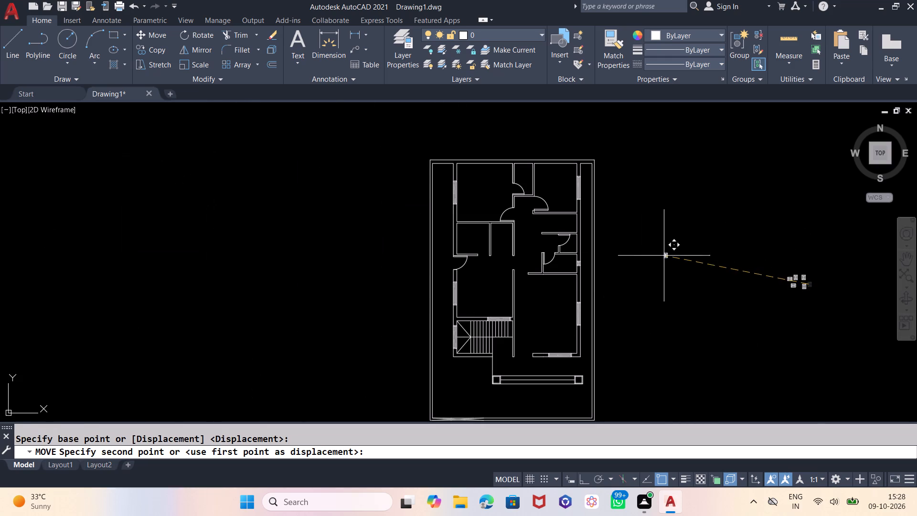
{"action": "scroll", "coordinate": [578, 231], "scroll_direction": "up", "scroll_amount": 2}
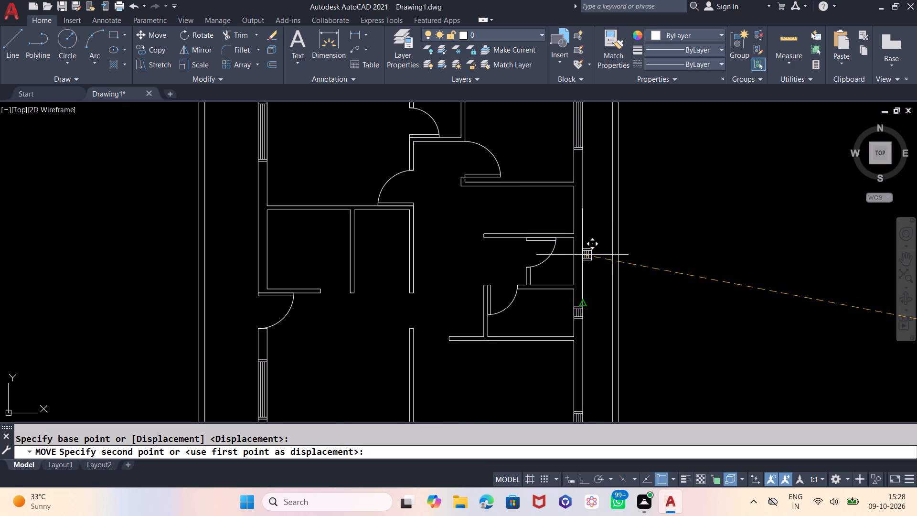
{"action": "left_click", "coordinate": [574, 261]}
Move the northeast upright symbol by its west edge midpoint into the east wall of the space north of the two small rooms.
{"action": "scroll", "coordinate": [460, 229], "scroll_direction": "down", "scroll_amount": 2}
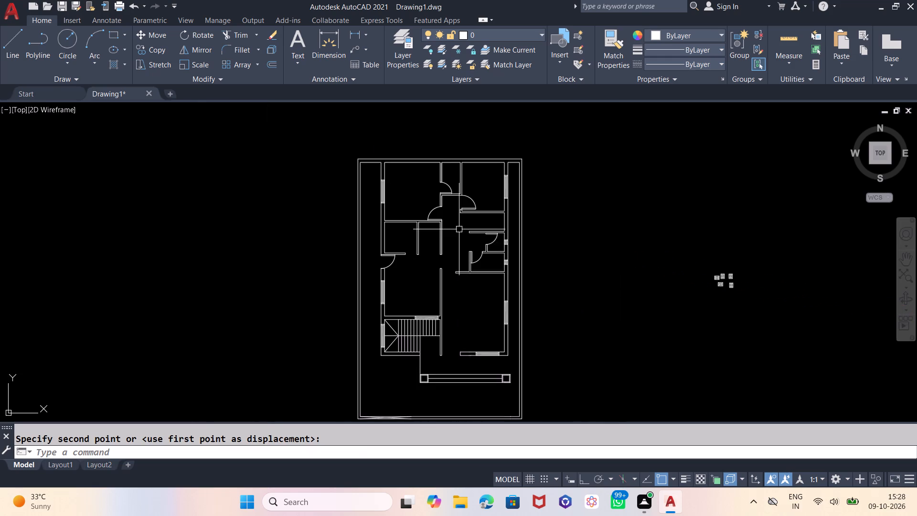
{"action": "scroll", "coordinate": [456, 229], "scroll_direction": "down", "scroll_amount": 2}
{"action": "scroll", "coordinate": [565, 247], "scroll_direction": "up", "scroll_amount": 6}
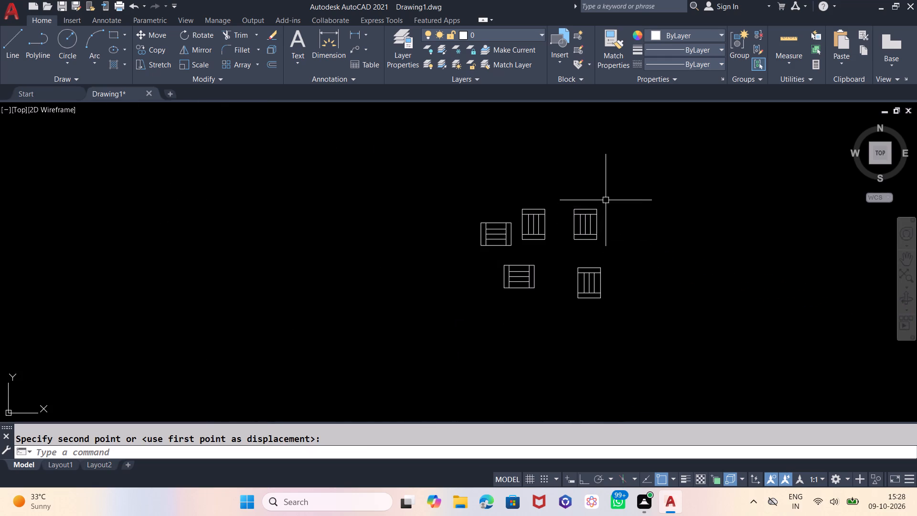
{"action": "left_click", "coordinate": [591, 215]}
{"action": "left_click_drag", "start_coordinate": [615, 203], "coordinate": [607, 207]}
{"action": "left_click", "coordinate": [567, 245]}
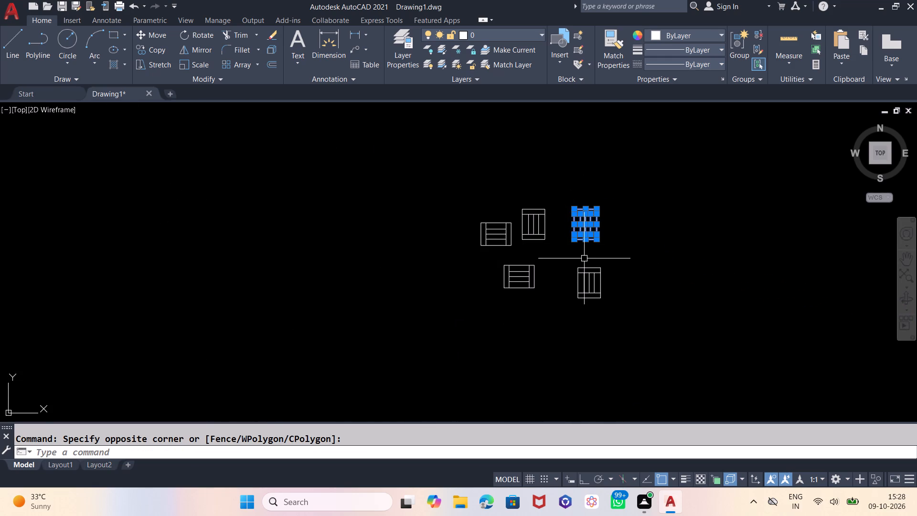
{"action": "key", "text": "m"}
{"action": "key", "text": "Return"}
{"action": "scroll", "coordinate": [565, 233], "scroll_direction": "up", "scroll_amount": 2}
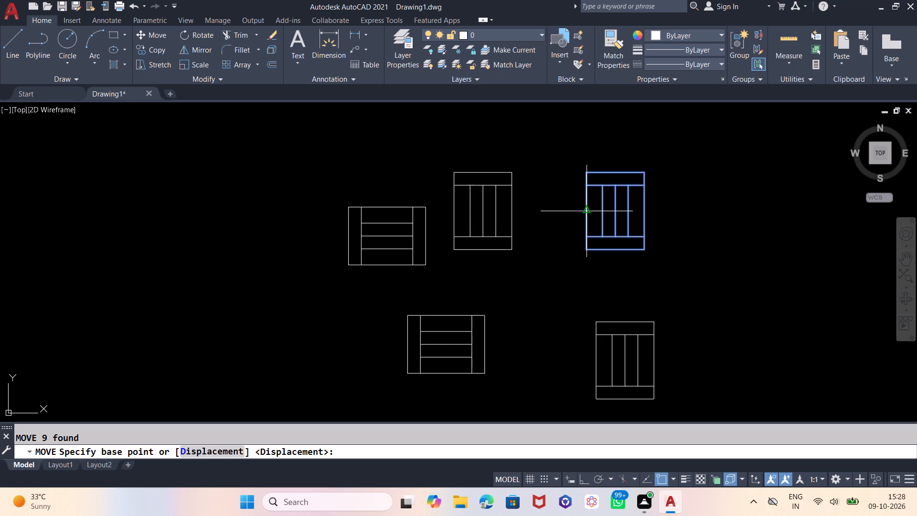
{"action": "left_click", "coordinate": [584, 209]}
{"action": "scroll", "coordinate": [669, 226], "scroll_direction": "down", "scroll_amount": 8}
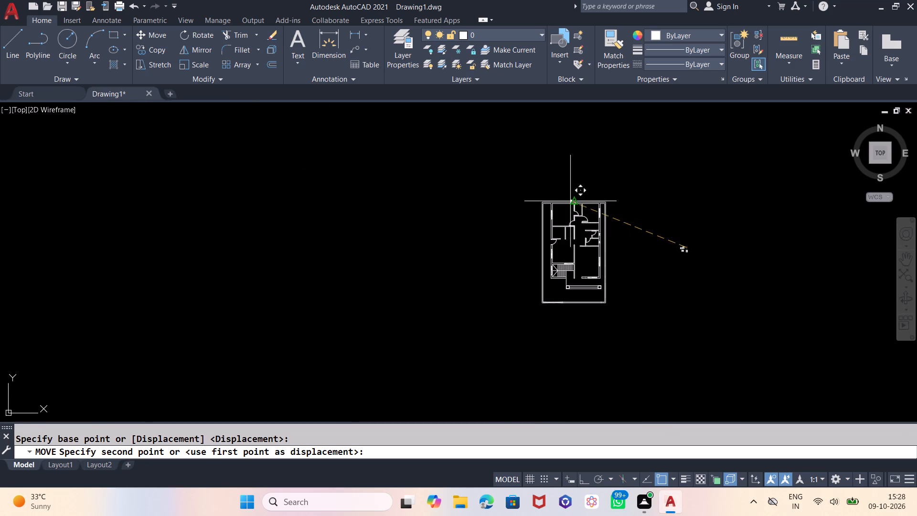
{"action": "scroll", "coordinate": [569, 201], "scroll_direction": "up", "scroll_amount": 3}
{"action": "scroll", "coordinate": [481, 223], "scroll_direction": "down", "scroll_amount": 2}
{"action": "scroll", "coordinate": [565, 254], "scroll_direction": "up", "scroll_amount": 2}
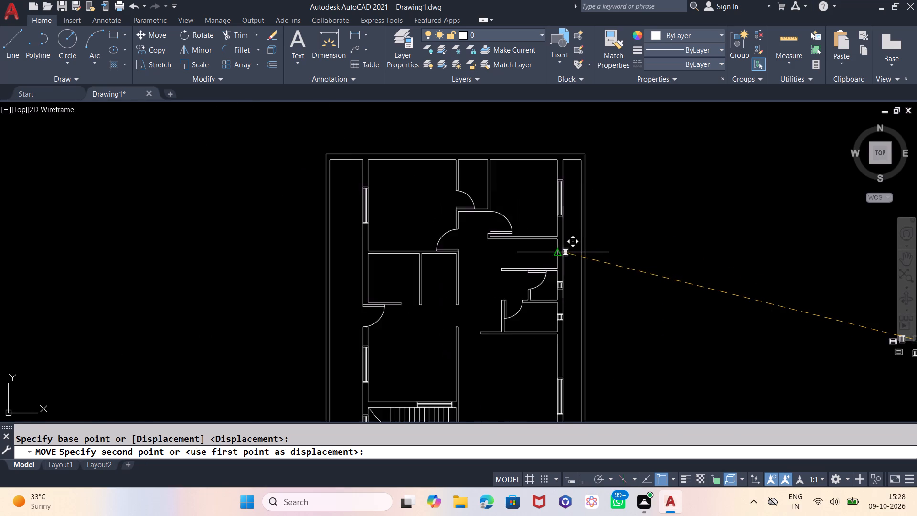
{"action": "scroll", "coordinate": [563, 252], "scroll_direction": "up", "scroll_amount": 3}
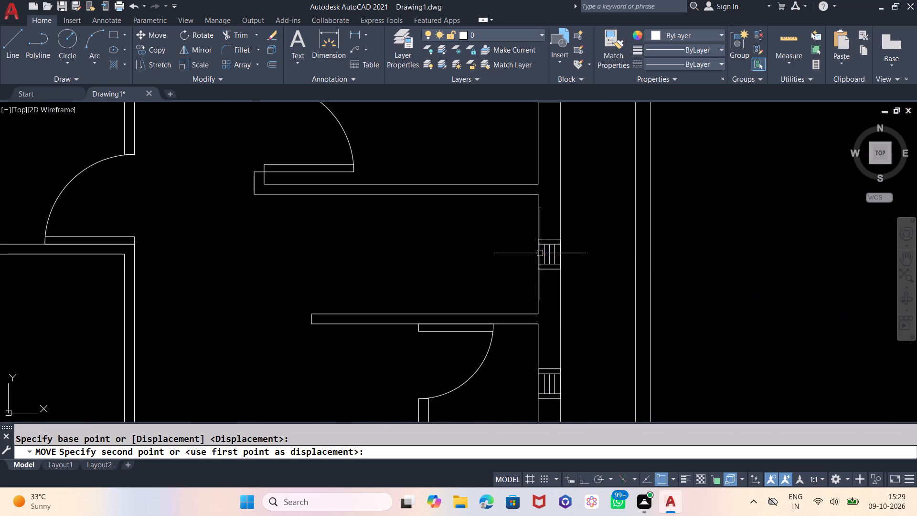
{"action": "left_click", "coordinate": [540, 253]}
Move the southeast upright window symbol by its east edge midpoint onto the inner face of the west wall, in the small room north of the west entrance door.
{"action": "scroll", "coordinate": [474, 197], "scroll_direction": "down", "scroll_amount": 5}
{"action": "scroll", "coordinate": [593, 242], "scroll_direction": "up", "scroll_amount": 3}
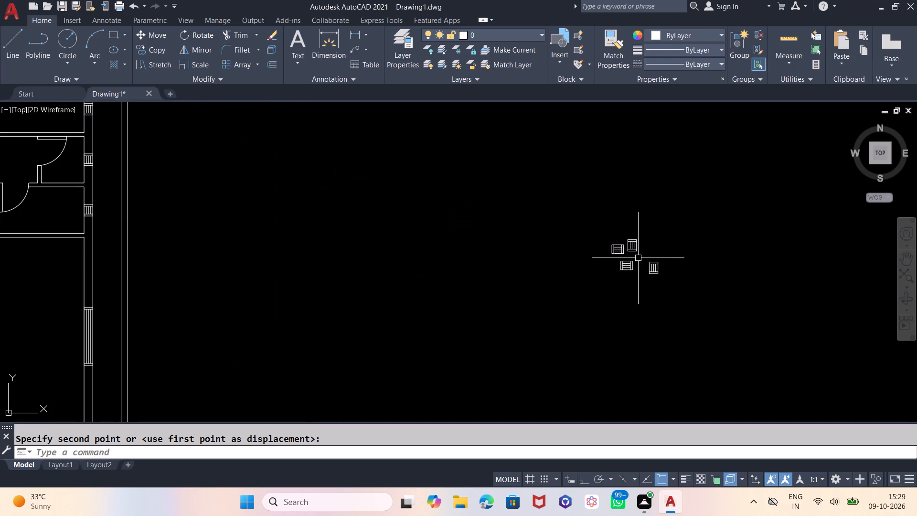
{"action": "scroll", "coordinate": [640, 257], "scroll_direction": "up", "scroll_amount": 2}
{"action": "left_click", "coordinate": [702, 251]}
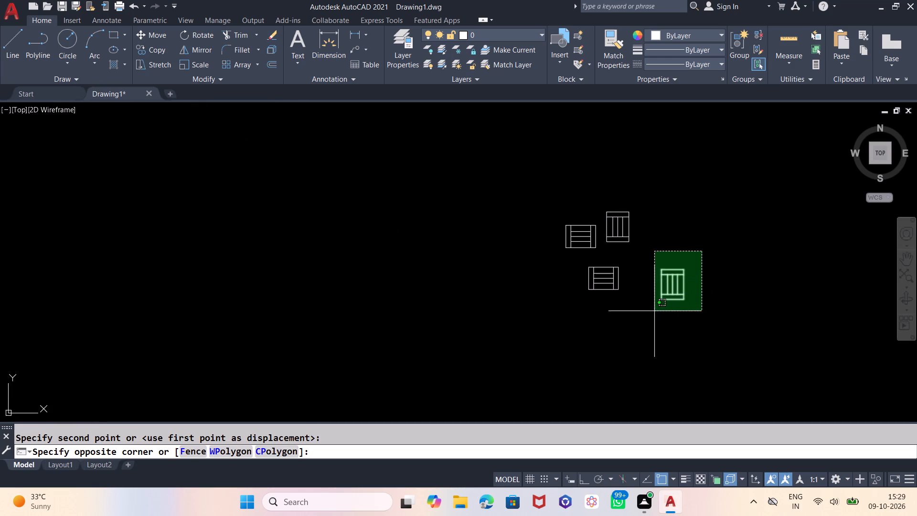
{"action": "left_click", "coordinate": [653, 312]}
{"action": "key", "text": "m"}
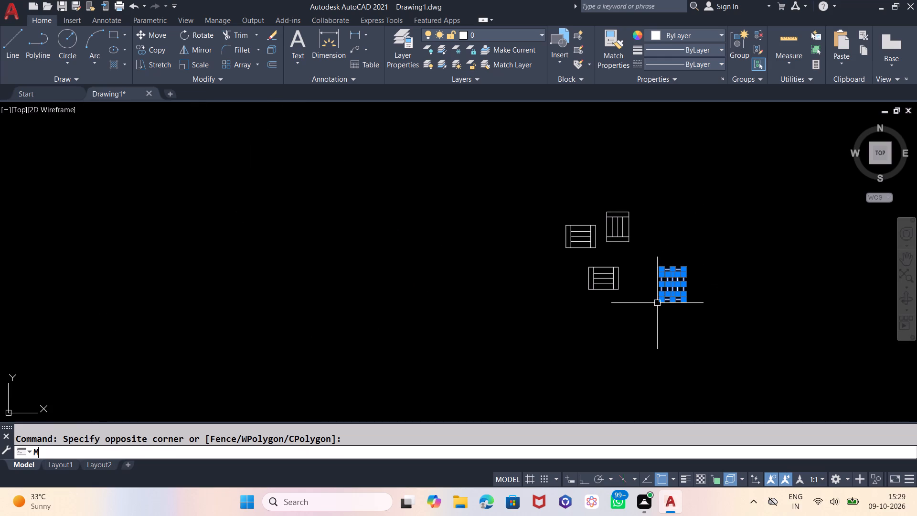
{"action": "key", "text": "Return"}
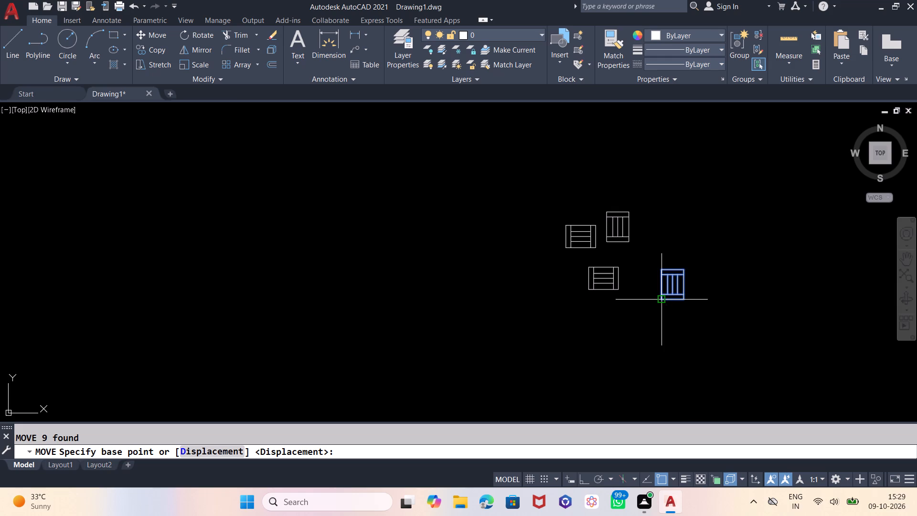
{"action": "scroll", "coordinate": [683, 286], "scroll_direction": "up", "scroll_amount": 3}
{"action": "left_click", "coordinate": [683, 280]}
{"action": "scroll", "coordinate": [761, 297], "scroll_direction": "down", "scroll_amount": 6}
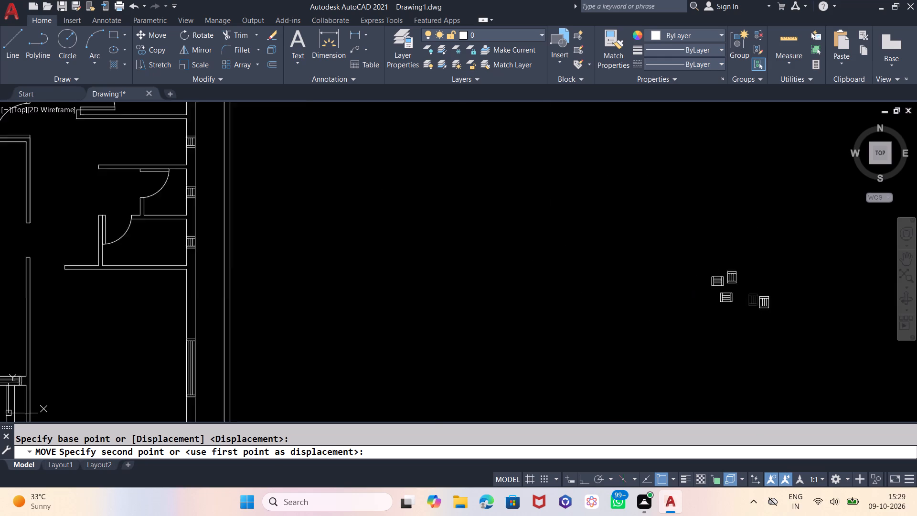
{"action": "scroll", "coordinate": [761, 299], "scroll_direction": "down", "scroll_amount": 3}
{"action": "scroll", "coordinate": [584, 263], "scroll_direction": "up", "scroll_amount": 3}
{"action": "scroll", "coordinate": [549, 219], "scroll_direction": "down", "scroll_amount": 2}
{"action": "scroll", "coordinate": [626, 285], "scroll_direction": "up", "scroll_amount": 3}
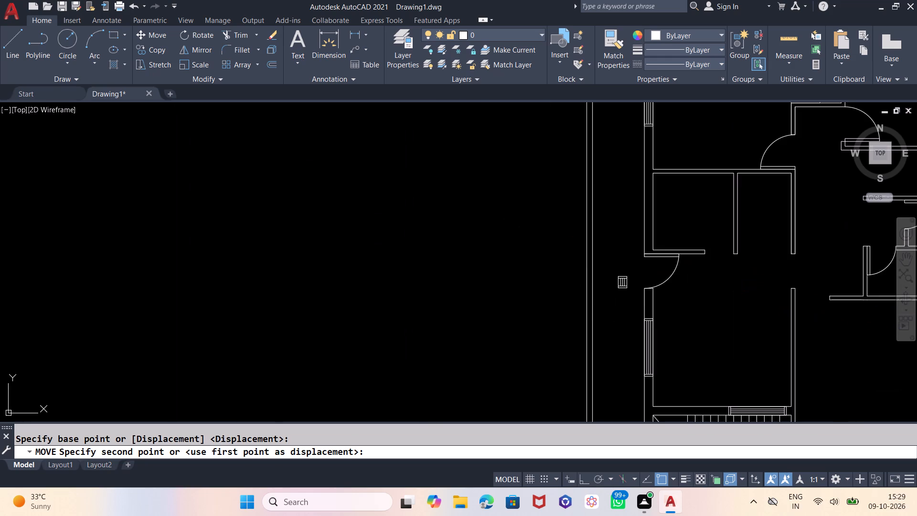
{"action": "scroll", "coordinate": [578, 285], "scroll_direction": "down", "scroll_amount": 1}
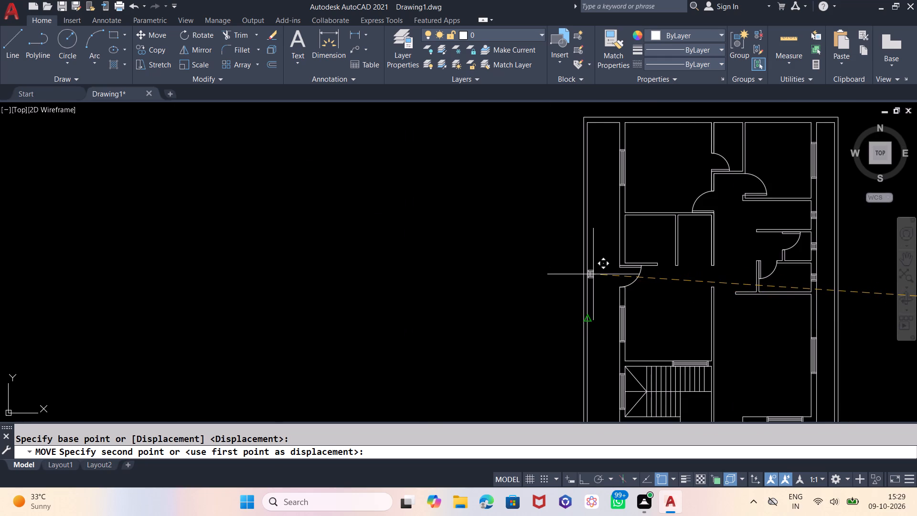
{"action": "left_click", "coordinate": [624, 240]}
Move the lower horizontal window symbol by its south edge midpoint onto the north wall's inner-face midpoint in the narrow room between the two northern rooms.
{"action": "scroll", "coordinate": [400, 222], "scroll_direction": "down", "scroll_amount": 2}
{"action": "scroll", "coordinate": [482, 227], "scroll_direction": "up", "scroll_amount": 1}
{"action": "scroll", "coordinate": [556, 252], "scroll_direction": "up", "scroll_amount": 1}
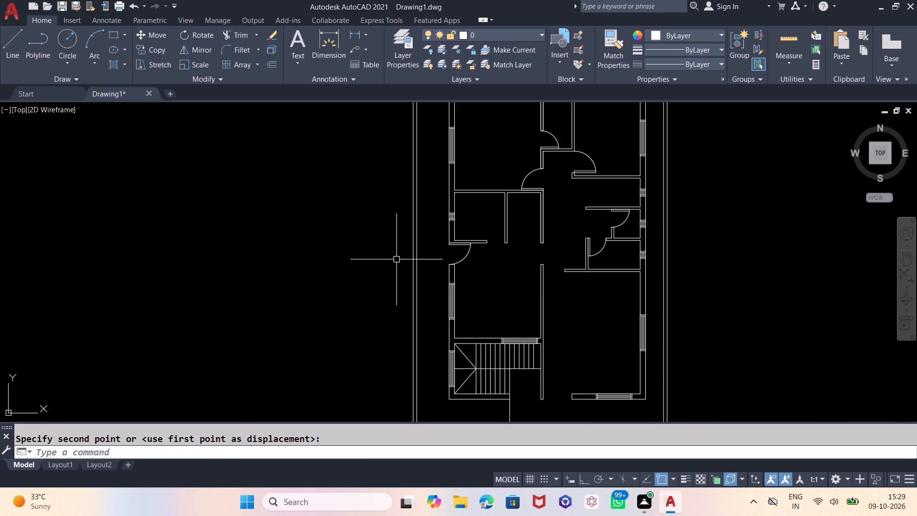
{"action": "scroll", "coordinate": [371, 242], "scroll_direction": "down", "scroll_amount": 1}
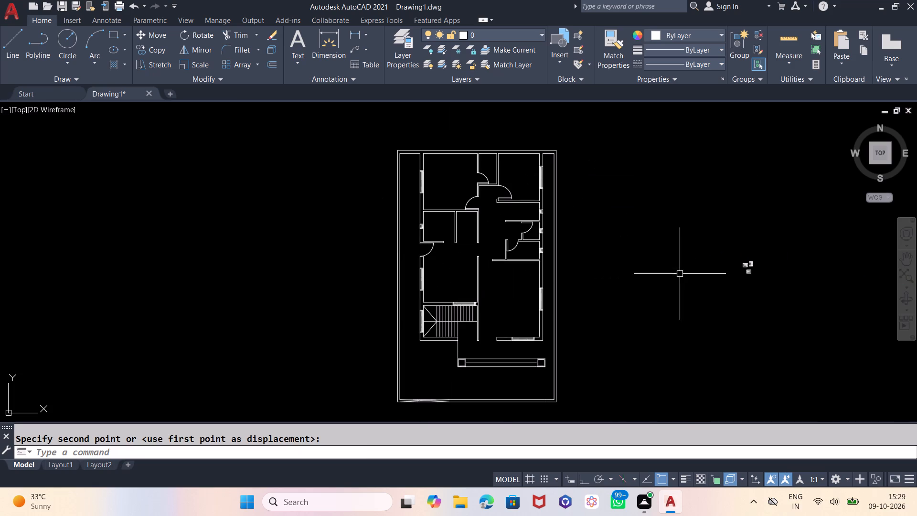
{"action": "scroll", "coordinate": [745, 259], "scroll_direction": "up", "scroll_amount": 3}
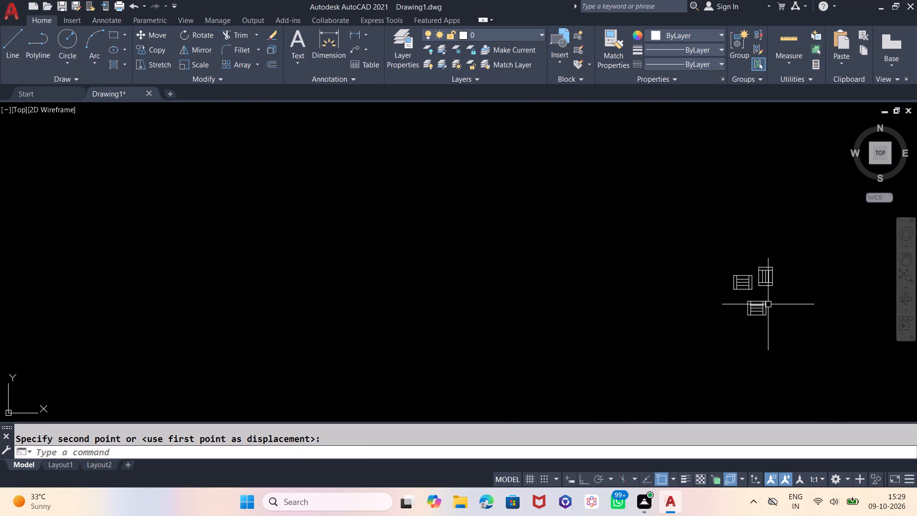
{"action": "left_click", "coordinate": [770, 298]}
{"action": "left_click", "coordinate": [733, 335]}
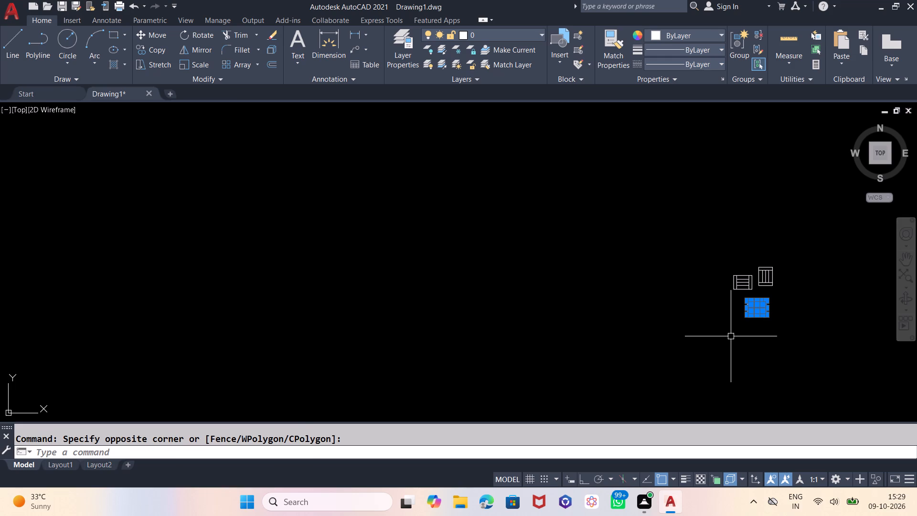
{"action": "key", "text": "m"}
{"action": "key", "text": "Return"}
{"action": "scroll", "coordinate": [739, 312], "scroll_direction": "up", "scroll_amount": 2}
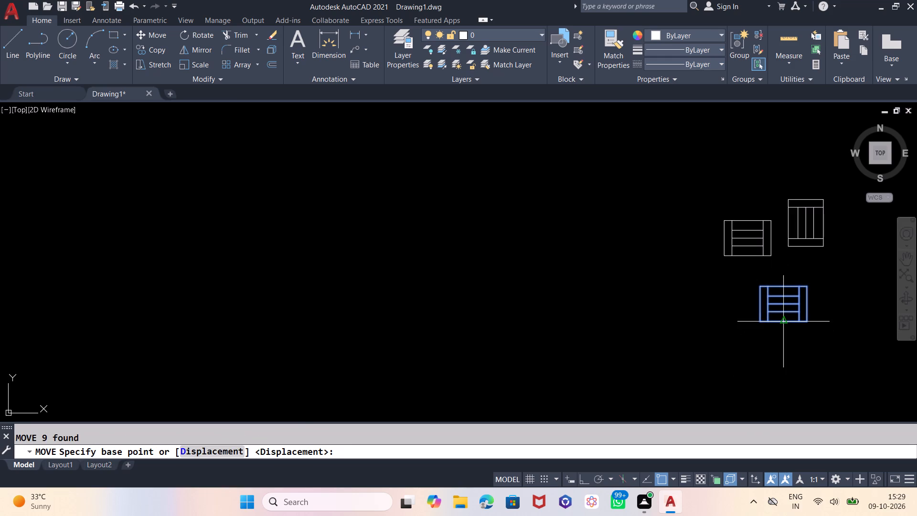
{"action": "left_click", "coordinate": [781, 320]}
{"action": "scroll", "coordinate": [854, 339], "scroll_direction": "down", "scroll_amount": 2}
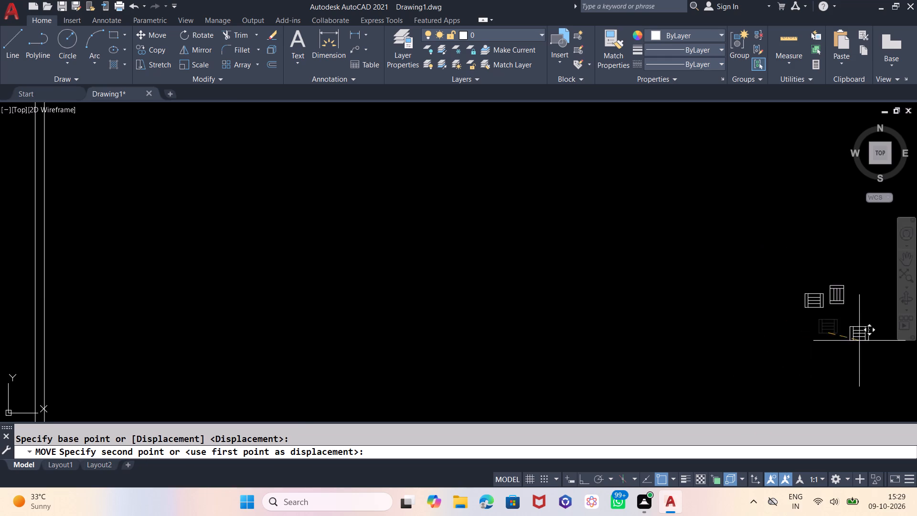
{"action": "scroll", "coordinate": [808, 346], "scroll_direction": "down", "scroll_amount": 3}
{"action": "scroll", "coordinate": [556, 236], "scroll_direction": "up", "scroll_amount": 3}
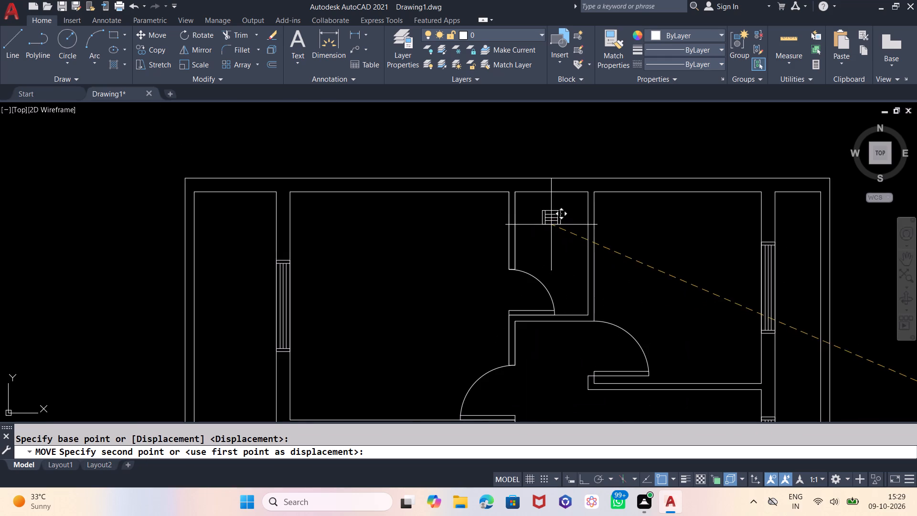
{"action": "left_click", "coordinate": [551, 189]}
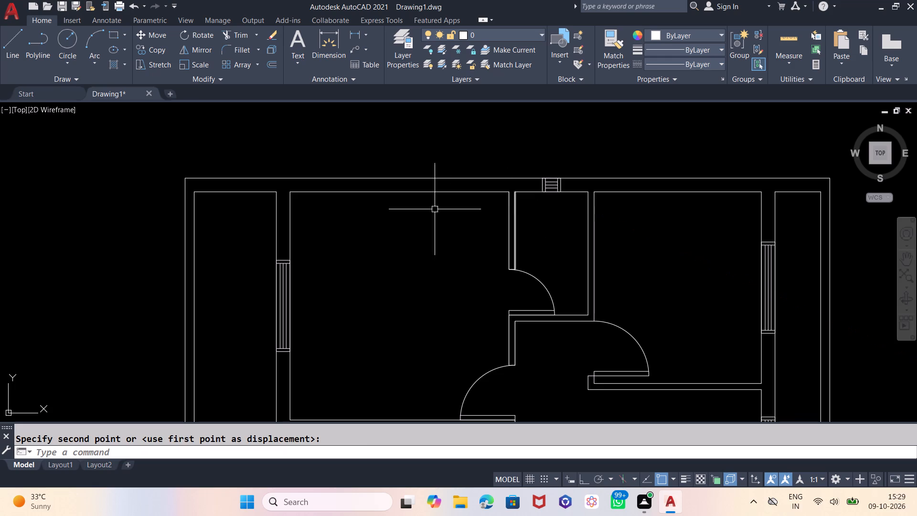
Move the remaining horizontal window symbol by its north edge midpoint to the open space just south of the staircase's south wall.
{"action": "scroll", "coordinate": [389, 189], "scroll_direction": "down", "scroll_amount": 4}
{"action": "scroll", "coordinate": [555, 268], "scroll_direction": "up", "scroll_amount": 3}
{"action": "scroll", "coordinate": [630, 252], "scroll_direction": "up", "scroll_amount": 2}
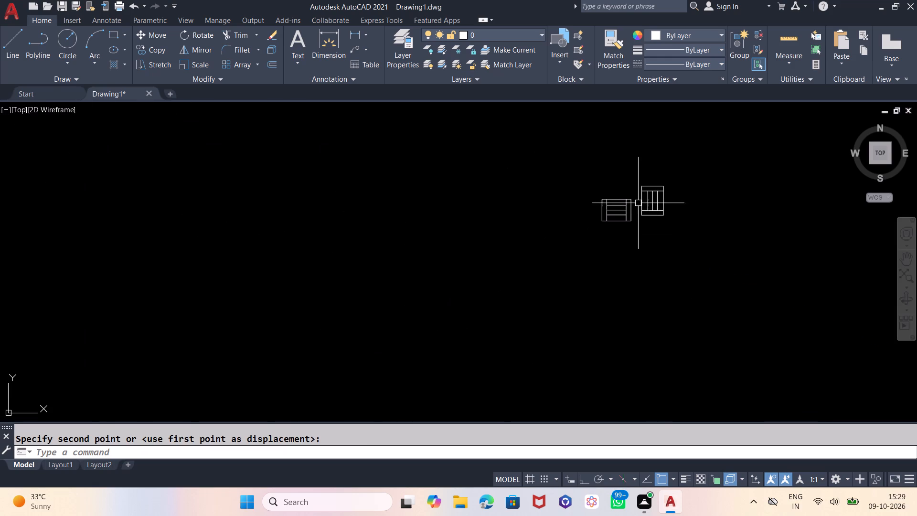
{"action": "left_click", "coordinate": [639, 196]}
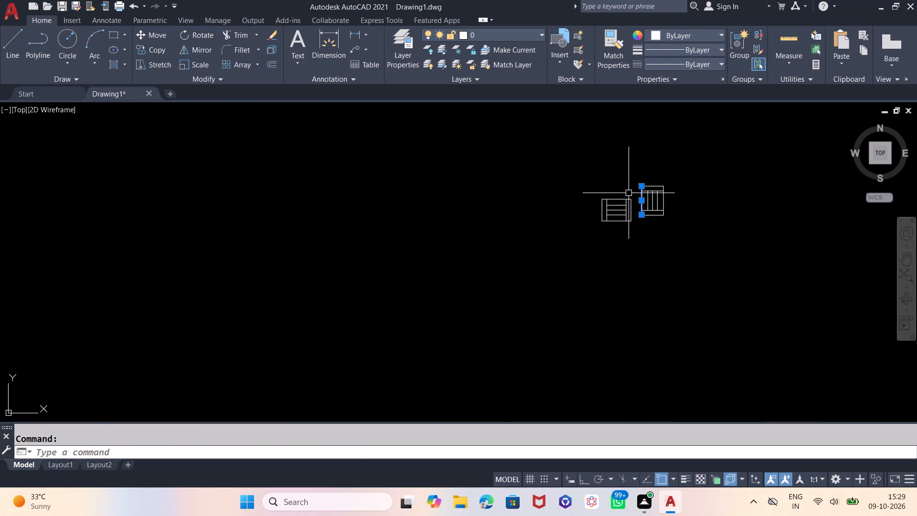
{"action": "key", "text": "Escape"}
{"action": "left_click_drag", "start_coordinate": [629, 193], "coordinate": [626, 201]}
{"action": "left_click", "coordinate": [588, 251]}
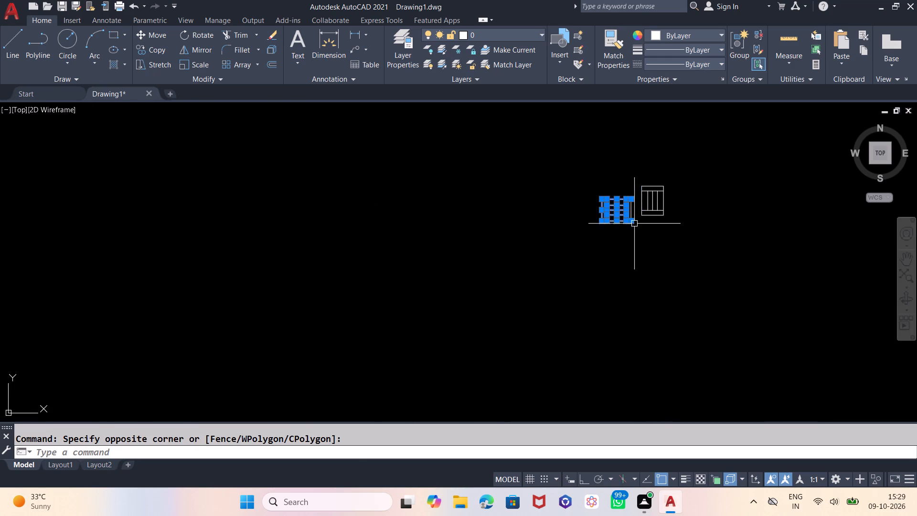
{"action": "scroll", "coordinate": [635, 222], "scroll_direction": "up", "scroll_amount": 2}
{"action": "left_click_drag", "start_coordinate": [633, 157], "coordinate": [616, 190]}
{"action": "left_click", "coordinate": [518, 247]}
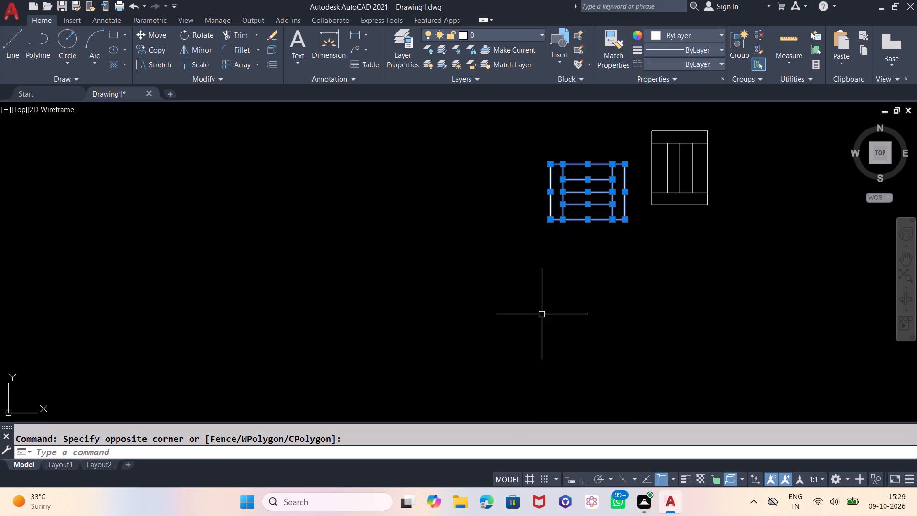
{"action": "key", "text": "m"}
{"action": "key", "text": "Return"}
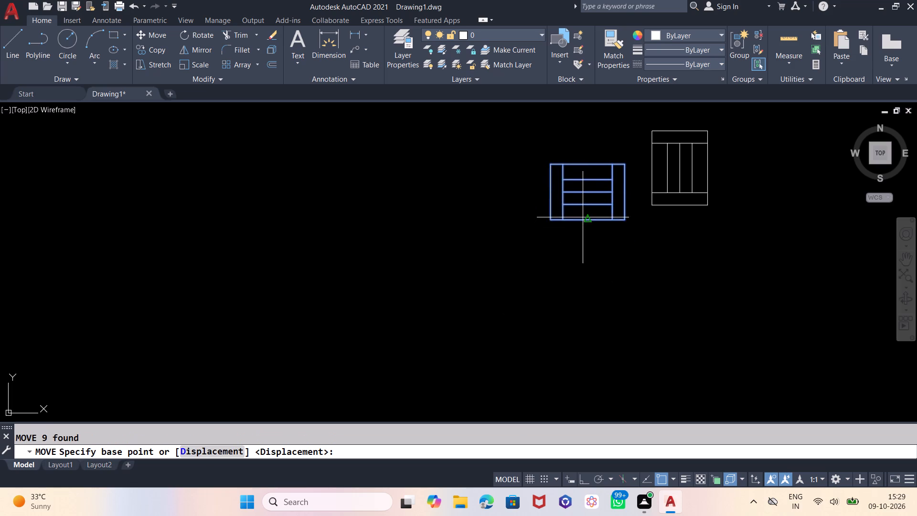
{"action": "left_click", "coordinate": [589, 161]}
{"action": "scroll", "coordinate": [711, 256], "scroll_direction": "down", "scroll_amount": 9}
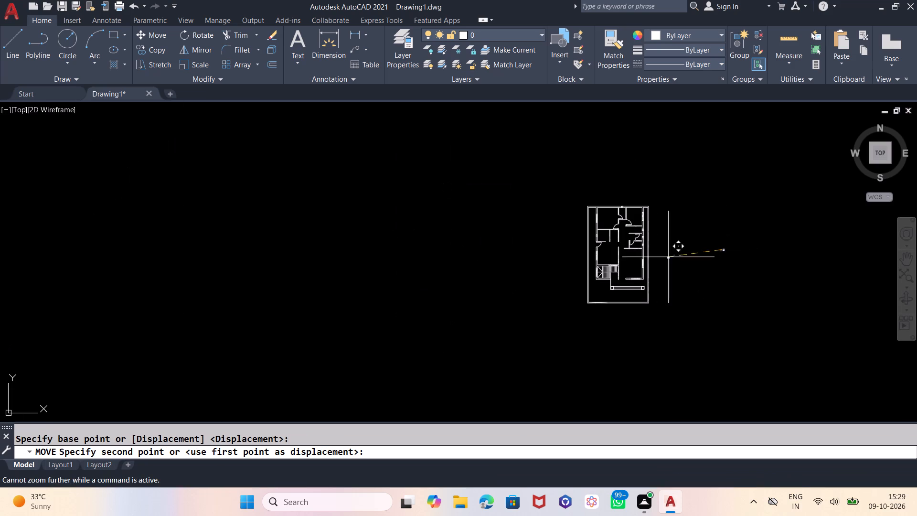
{"action": "scroll", "coordinate": [612, 287], "scroll_direction": "up", "scroll_amount": 3}
{"action": "scroll", "coordinate": [560, 250], "scroll_direction": "up", "scroll_amount": 3}
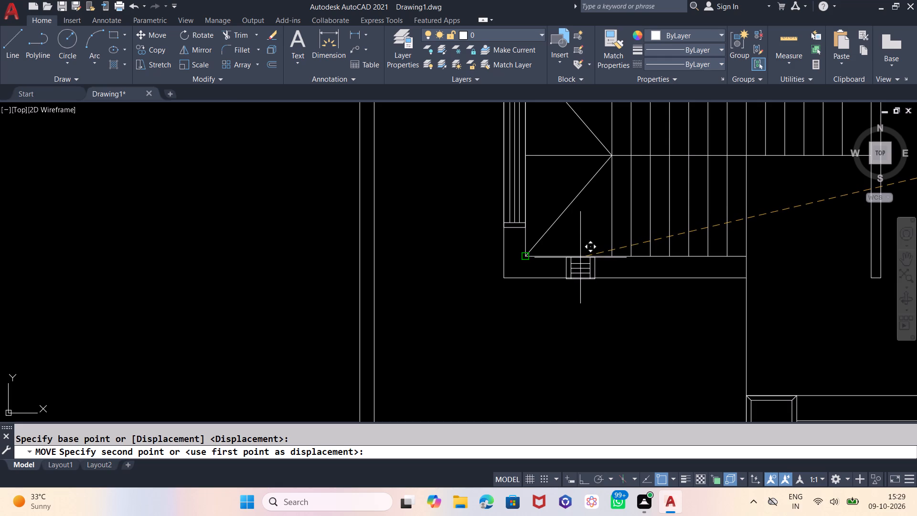
{"action": "left_click", "coordinate": [548, 314]}
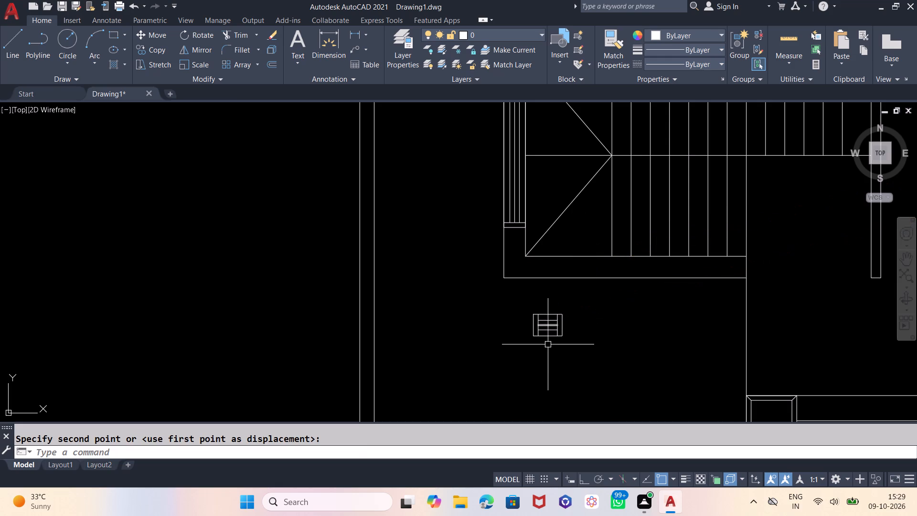
Move that horizontal symbol from a free base point near its southwest corner into the staircase's south wall, near the wall's west end.
{"action": "left_click", "coordinate": [576, 309]}
{"action": "left_click", "coordinate": [501, 353]}
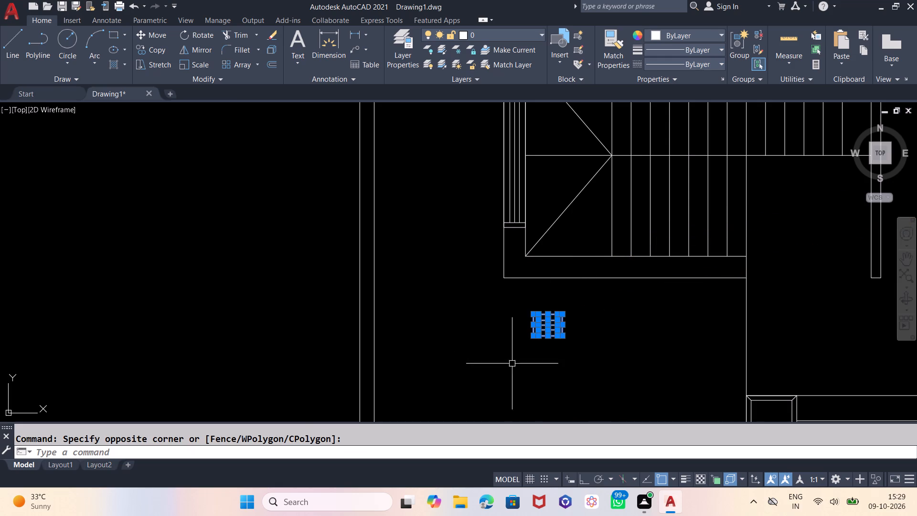
{"action": "key", "text": "m"}
{"action": "key", "text": "Return"}
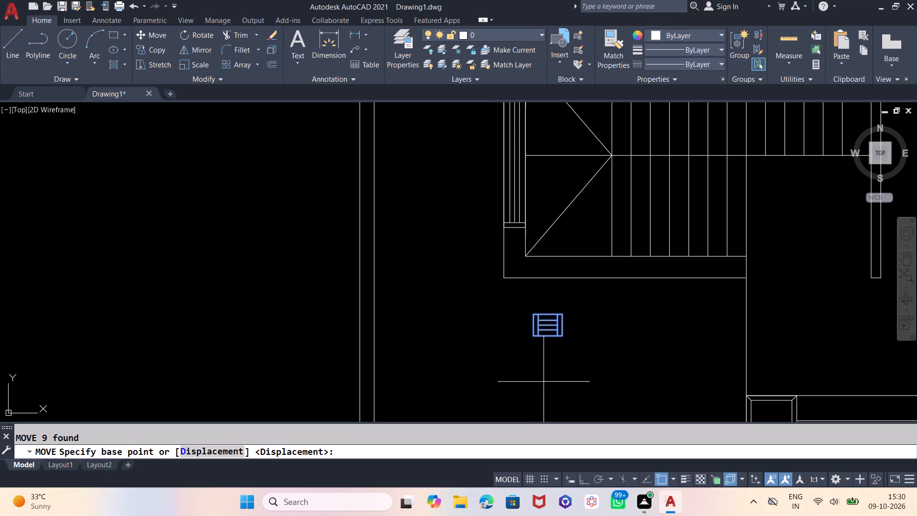
{"action": "scroll", "coordinate": [546, 359], "scroll_direction": "up", "scroll_amount": 1}
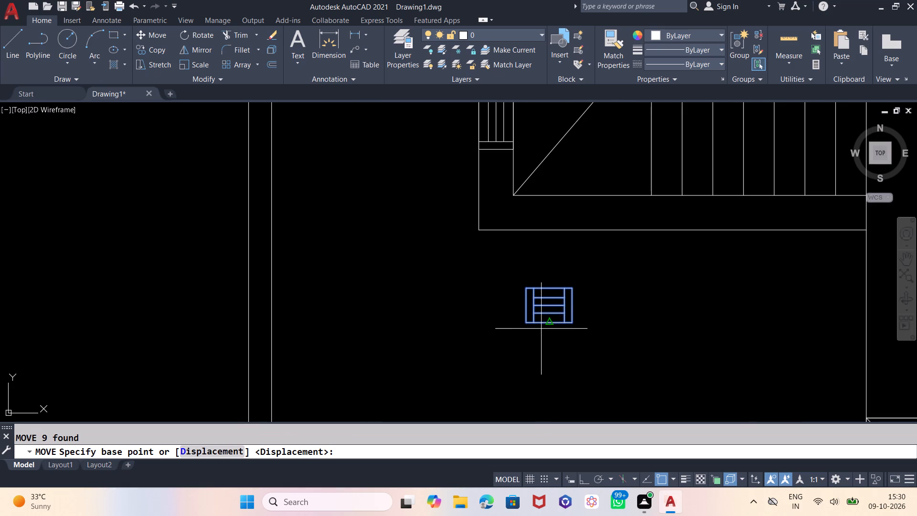
{"action": "left_click", "coordinate": [521, 331]}
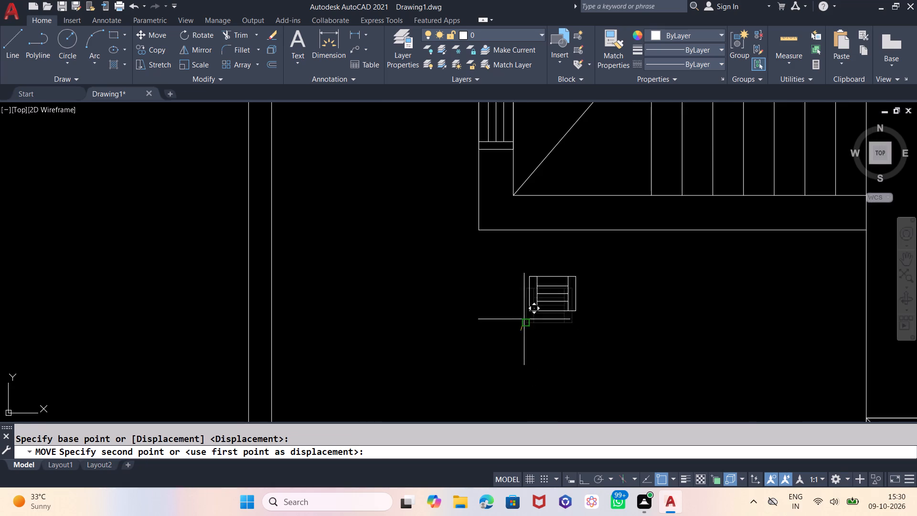
{"action": "left_click", "coordinate": [557, 238]}
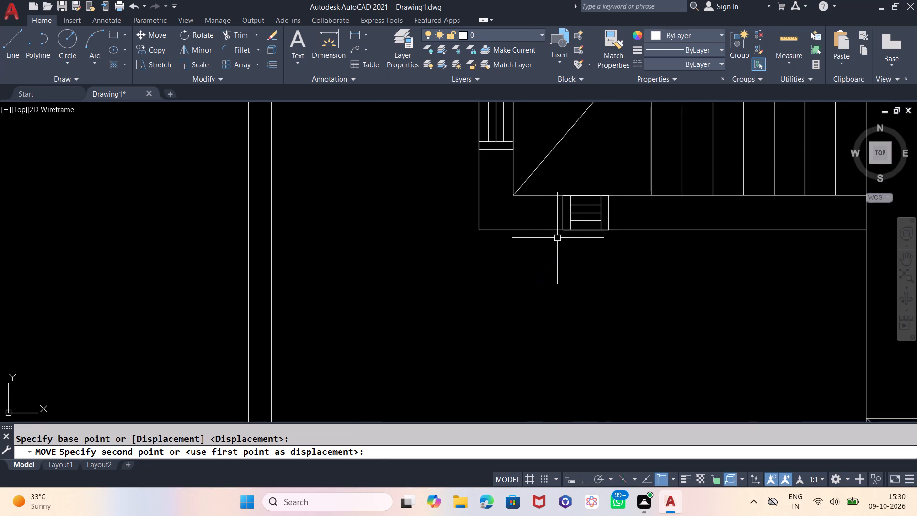
Erase the leftover upright window symbol lying east of the floor plan.
{"action": "scroll", "coordinate": [432, 315], "scroll_direction": "down", "scroll_amount": 3}
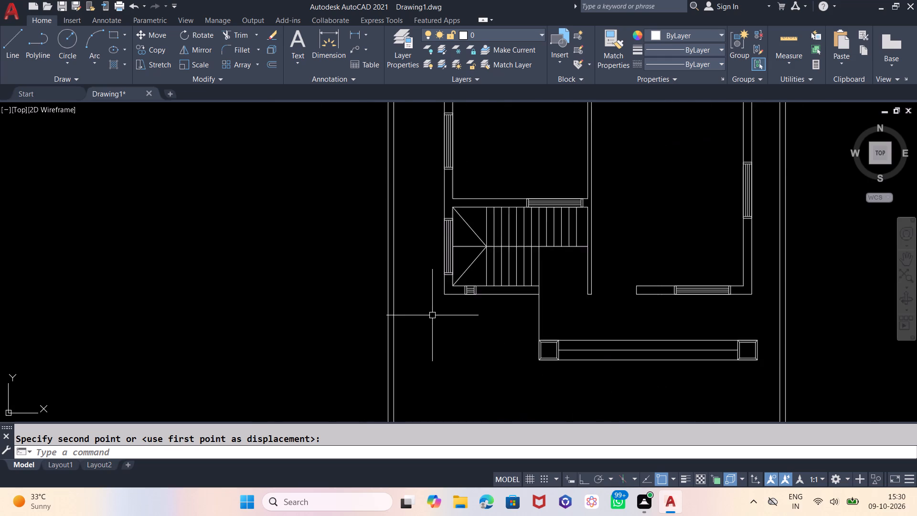
{"action": "scroll", "coordinate": [431, 315], "scroll_direction": "down", "scroll_amount": 1}
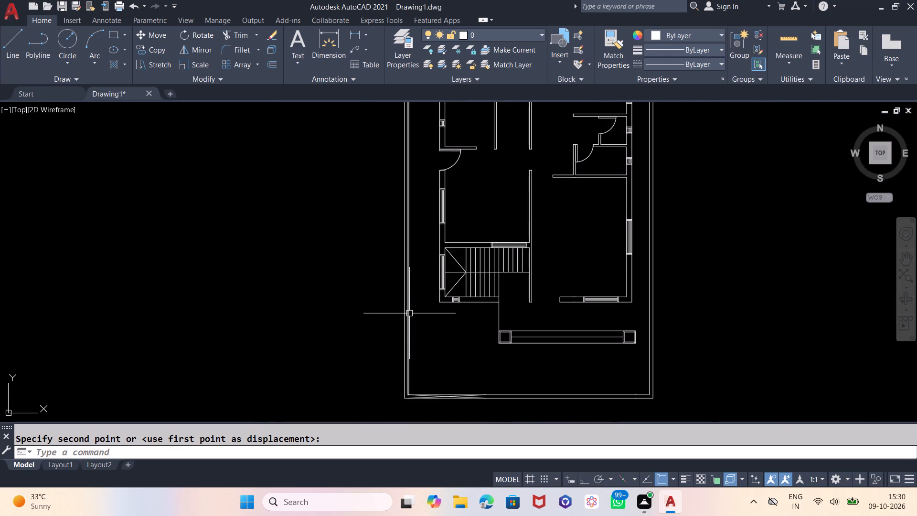
{"action": "key", "text": "z"}
{"action": "key", "text": "Return"}
{"action": "key", "text": "e"}
{"action": "key", "text": "Return"}
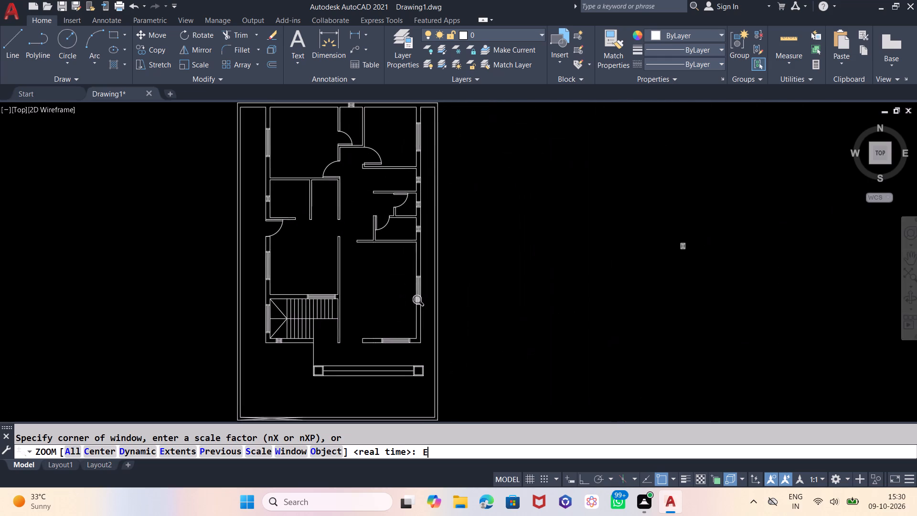
{"action": "left_click_drag", "start_coordinate": [715, 230], "coordinate": [707, 235]}
{"action": "left_click", "coordinate": [647, 288]}
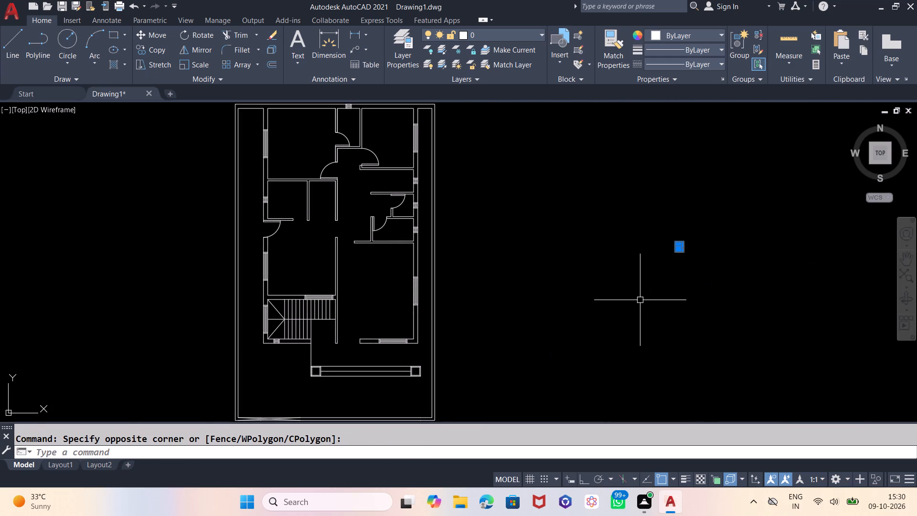
{"action": "key", "text": "Delete"}
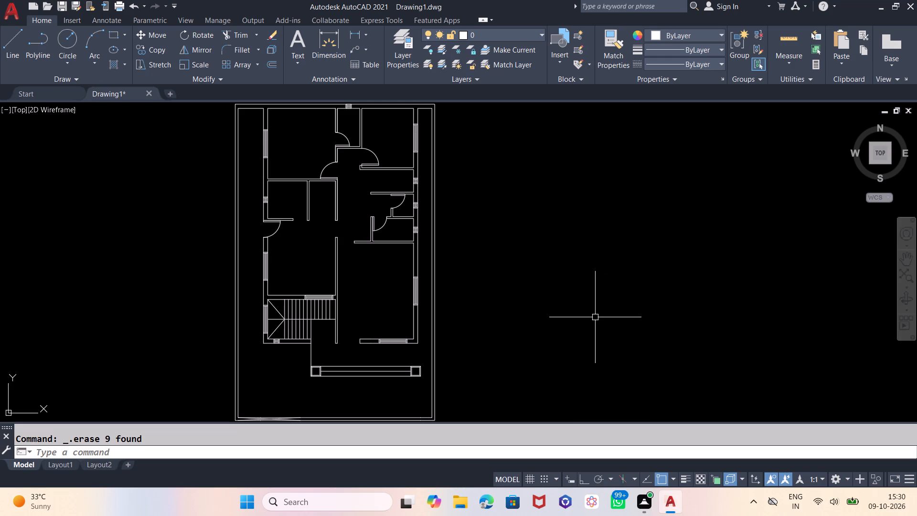
Draw two connected orthogonal lines in the open space east of the plan: 24" south, followed by 24" east.
{"action": "left_click", "coordinate": [17, 40]}
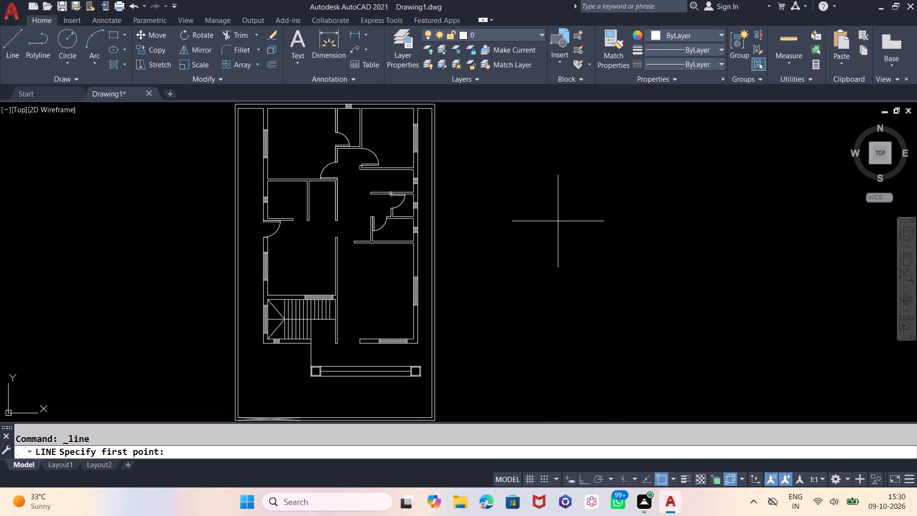
{"action": "key", "text": "F8"}
{"action": "left_click", "coordinate": [544, 198]}
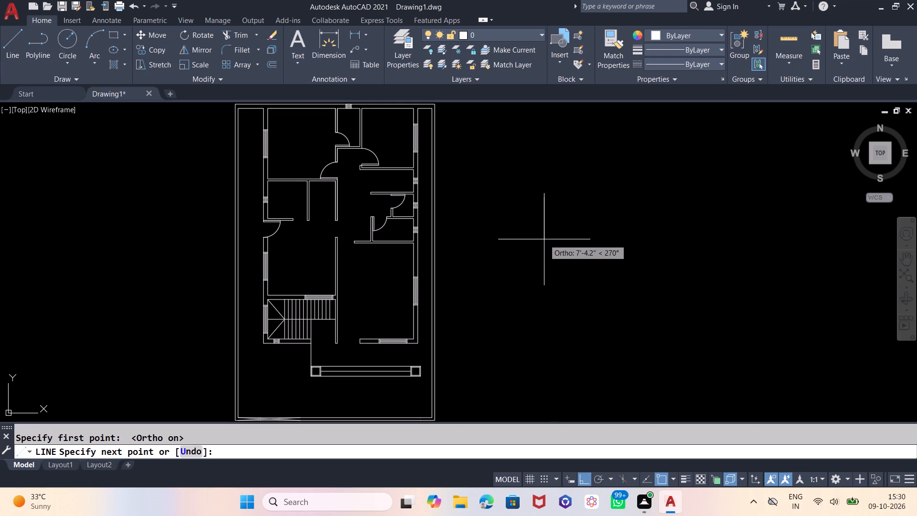
{"action": "type", "text": "24"}
{"action": "key", "text": "Return"}
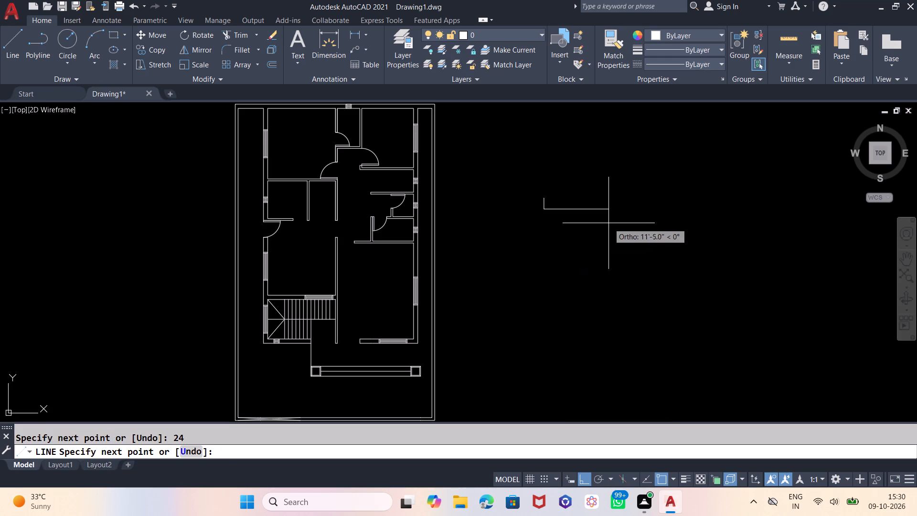
{"action": "type", "text": "24"}
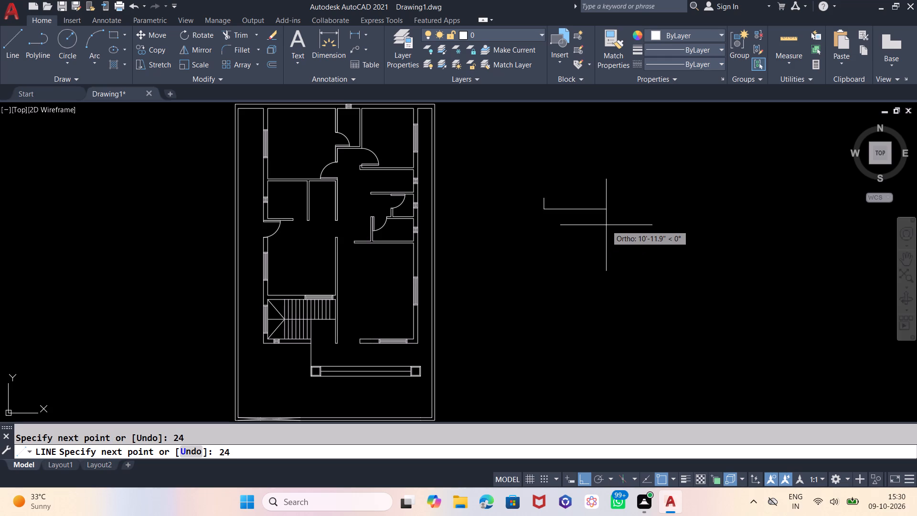
{"action": "key", "text": "Return"}
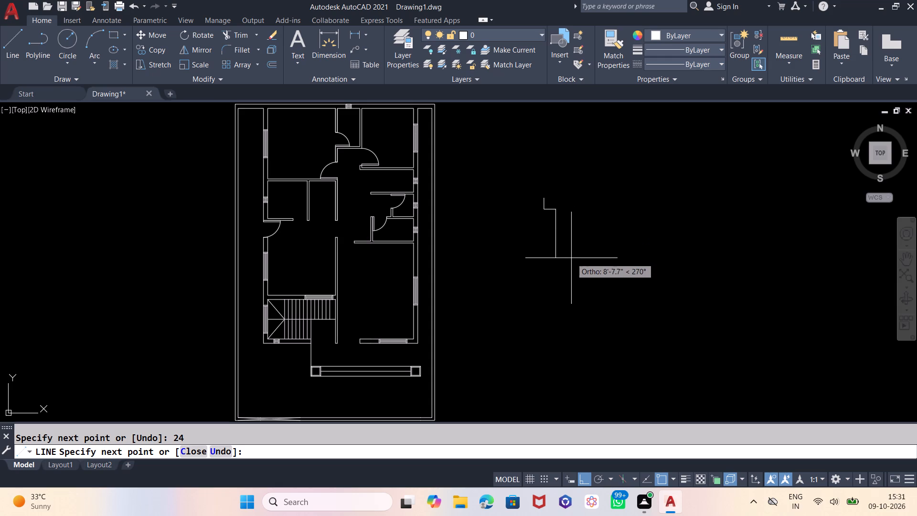
{"action": "key", "text": "Escape"}
Offset the vertical 24" line by 3" to the east to form the door leaf's thickness.
{"action": "scroll", "coordinate": [559, 198], "scroll_direction": "up", "scroll_amount": 3}
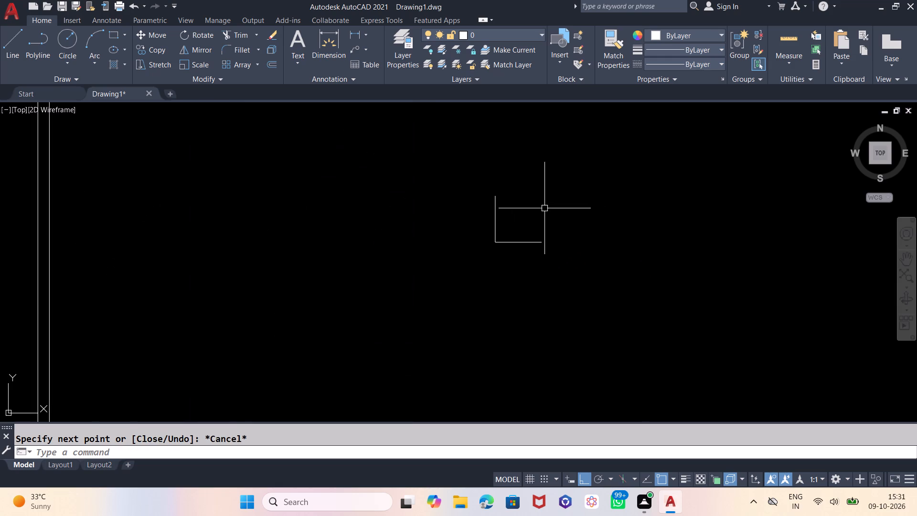
{"action": "key", "text": "o"}
{"action": "key", "text": "Return"}
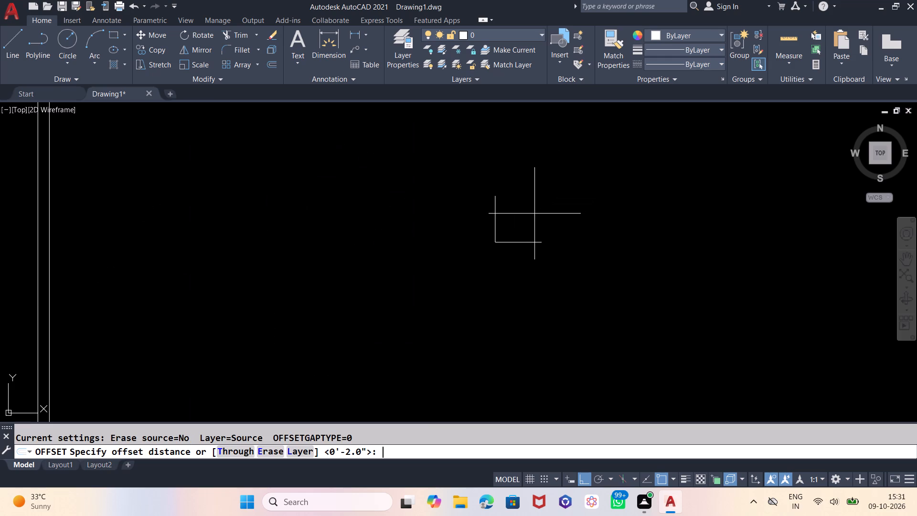
{"action": "key", "text": "3"}
{"action": "key", "text": "Return"}
{"action": "left_click", "coordinate": [496, 213]}
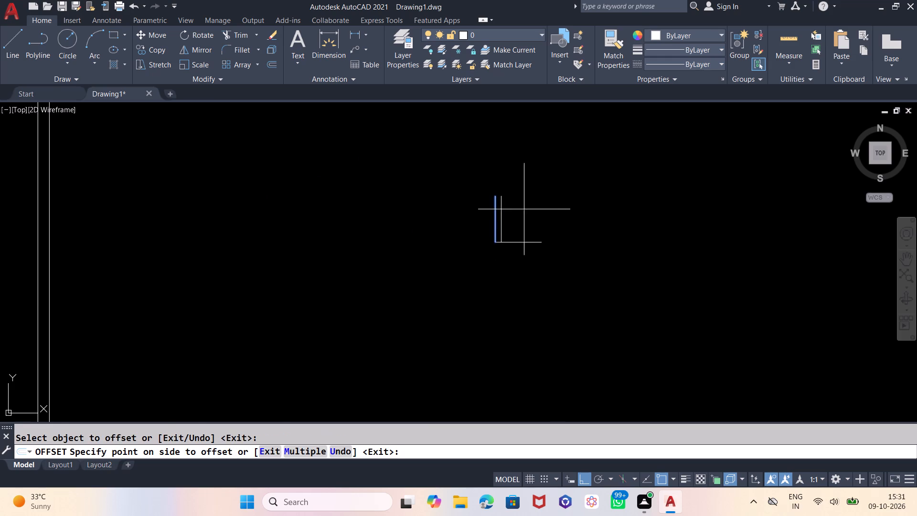
{"action": "left_click", "coordinate": [524, 209]}
{"action": "key", "text": "Escape"}
Draw the door swing arc from the horizontal line's east end to the outer vertical line's north end, centred on their shared corner.
{"action": "key", "text": "a"}
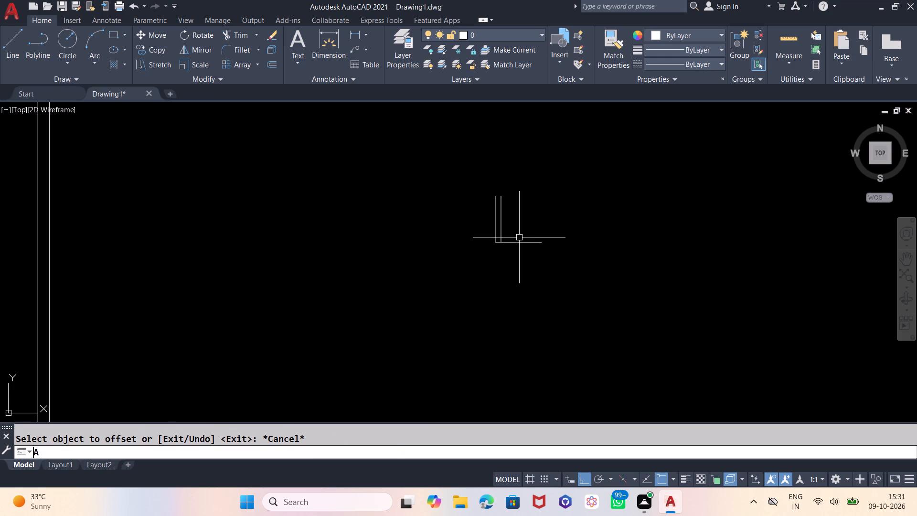
{"action": "key", "text": "Return"}
{"action": "left_click", "coordinate": [543, 243]}
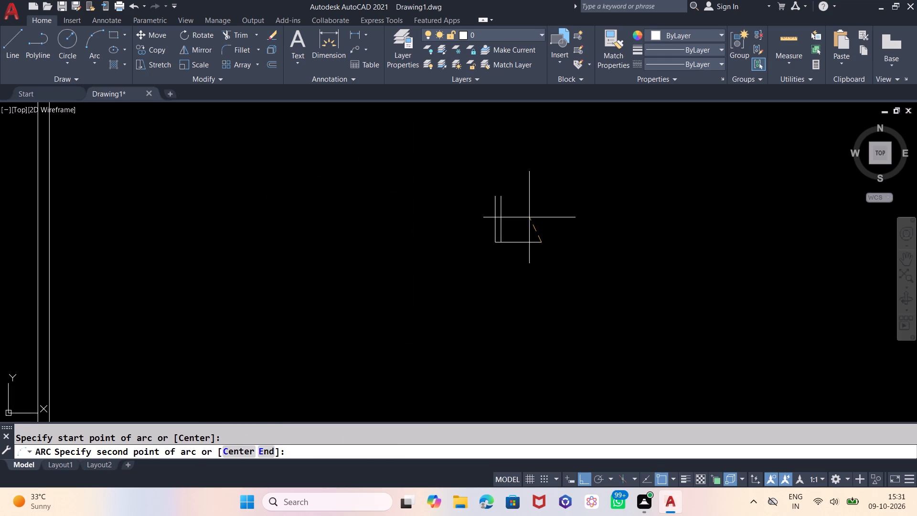
{"action": "key", "text": "e"}
{"action": "key", "text": "Return"}
{"action": "left_click", "coordinate": [496, 198]}
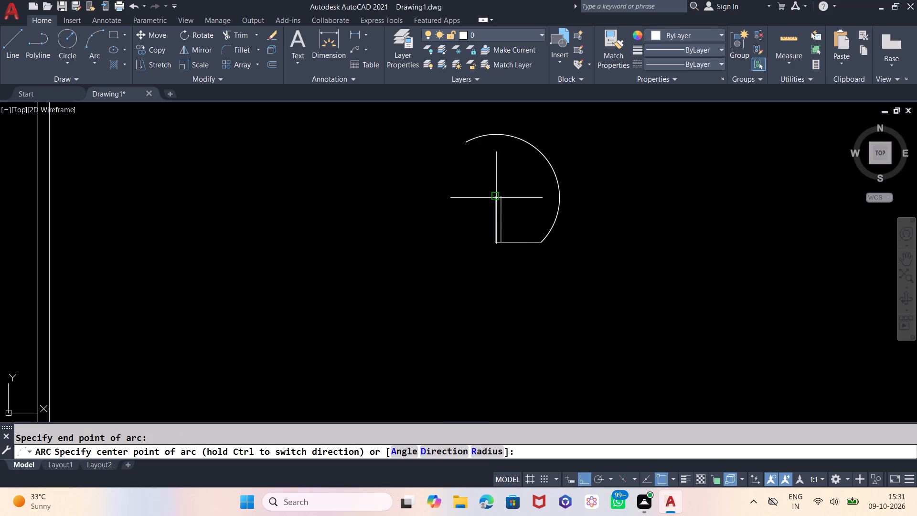
{"action": "left_click", "coordinate": [496, 240]}
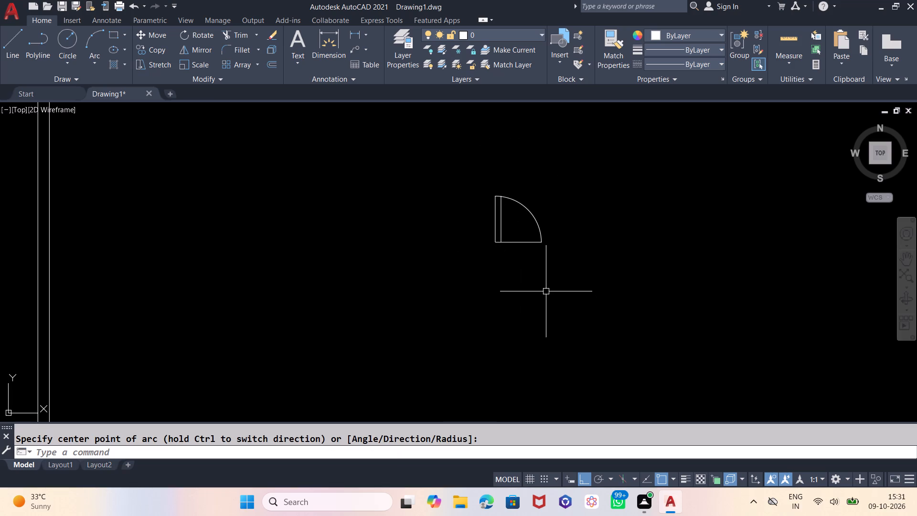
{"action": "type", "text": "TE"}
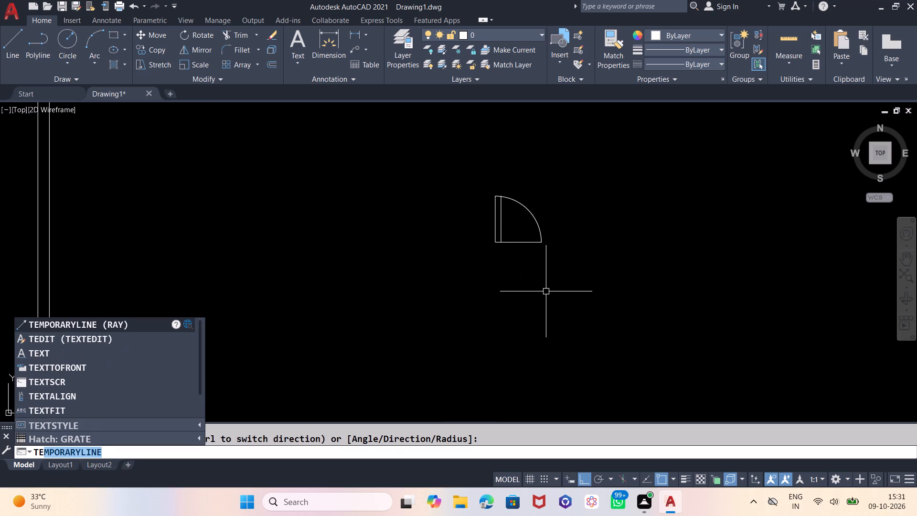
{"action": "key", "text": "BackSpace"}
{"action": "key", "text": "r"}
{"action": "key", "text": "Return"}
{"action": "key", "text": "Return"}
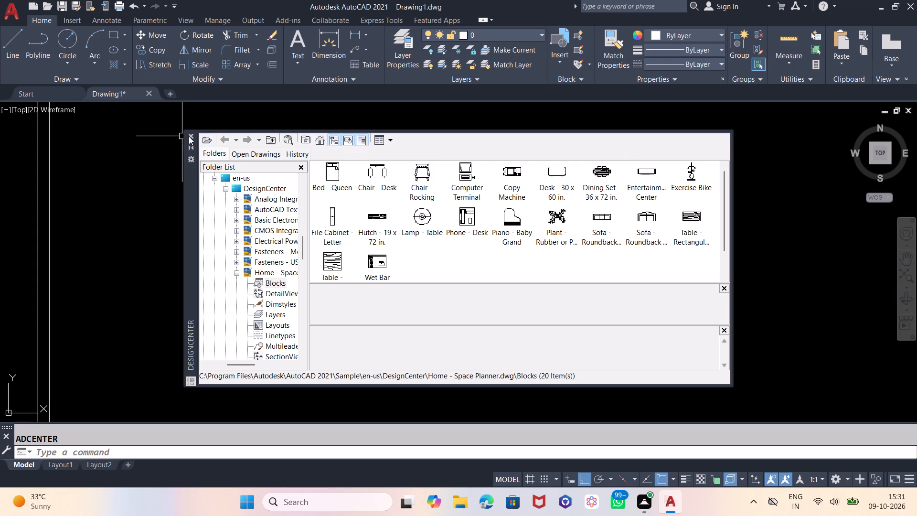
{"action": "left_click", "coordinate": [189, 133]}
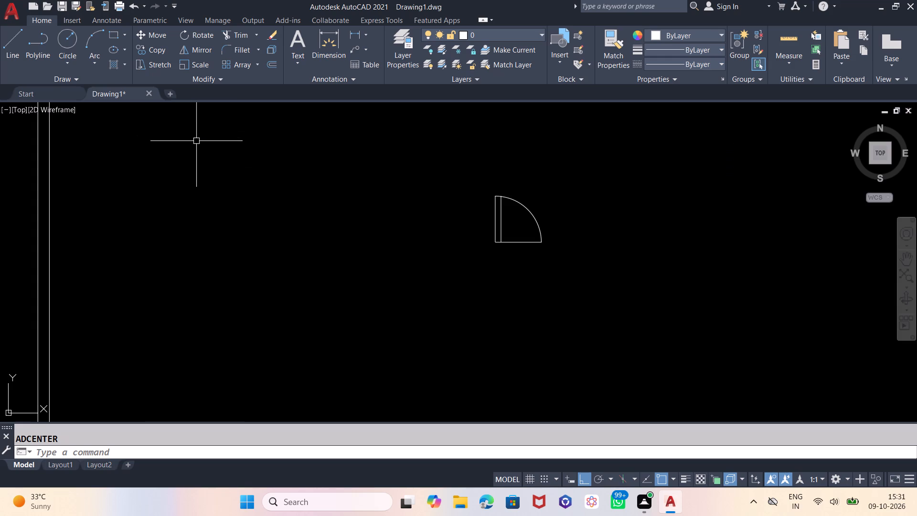
Trim away the horizontal line between the door leaf and the swing arc.
{"action": "type", "text": "TR"}
{"action": "key", "text": "Return"}
{"action": "key", "text": "Return"}
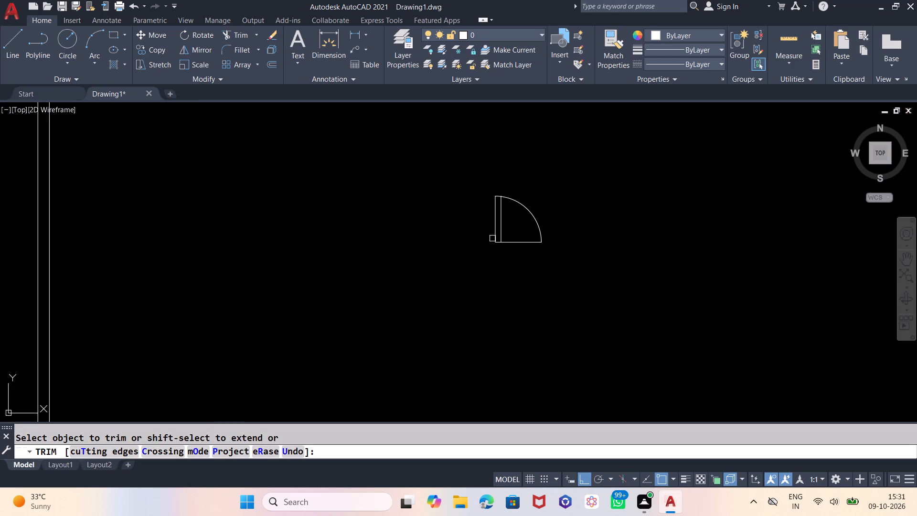
{"action": "left_click", "coordinate": [524, 249]}
{"action": "left_click", "coordinate": [512, 226]}
{"action": "scroll", "coordinate": [569, 240], "scroll_direction": "down", "scroll_amount": 3}
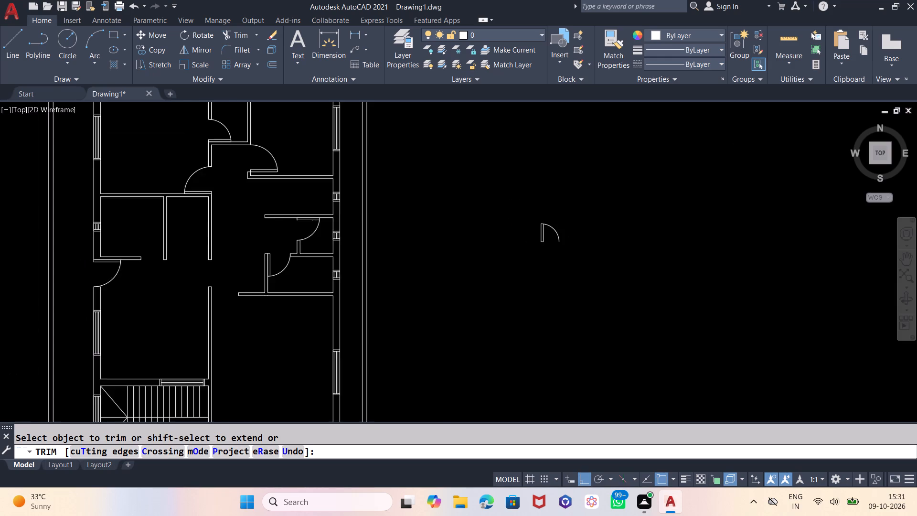
{"action": "key", "text": "Escape"}
Mirror the whole door symbol to the west about a vertical line between it and the plan, keeping the original.
{"action": "left_click_drag", "start_coordinate": [575, 220], "coordinate": [568, 226]}
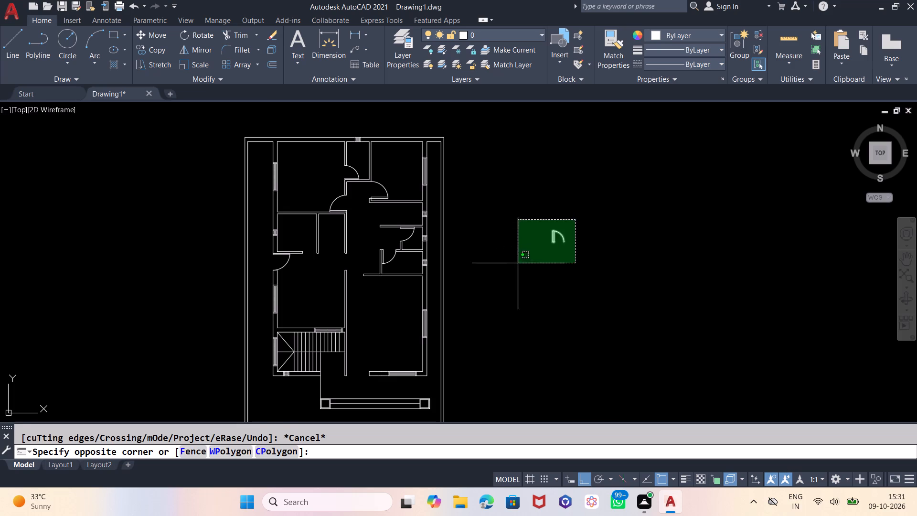
{"action": "left_click", "coordinate": [518, 263]}
{"action": "type", "text": "MI"}
{"action": "key", "text": "Return"}
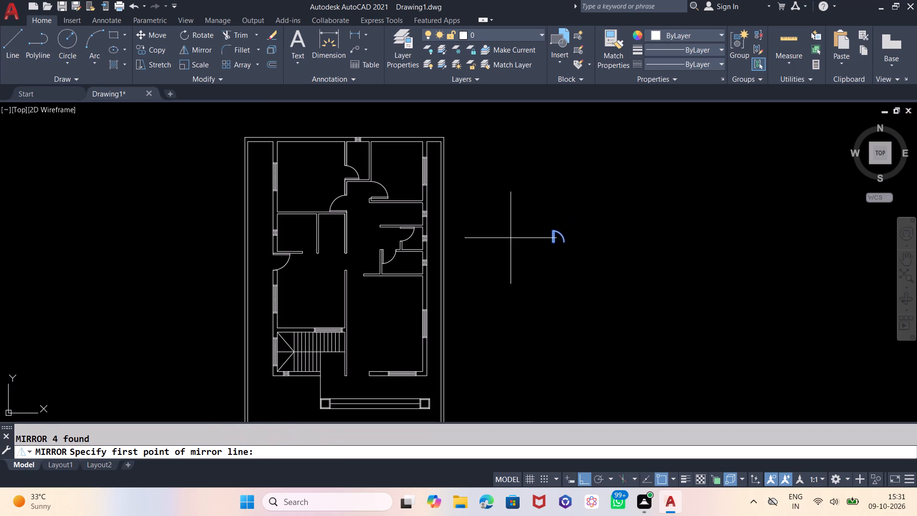
{"action": "left_click", "coordinate": [511, 236]}
{"action": "left_click", "coordinate": [512, 279]}
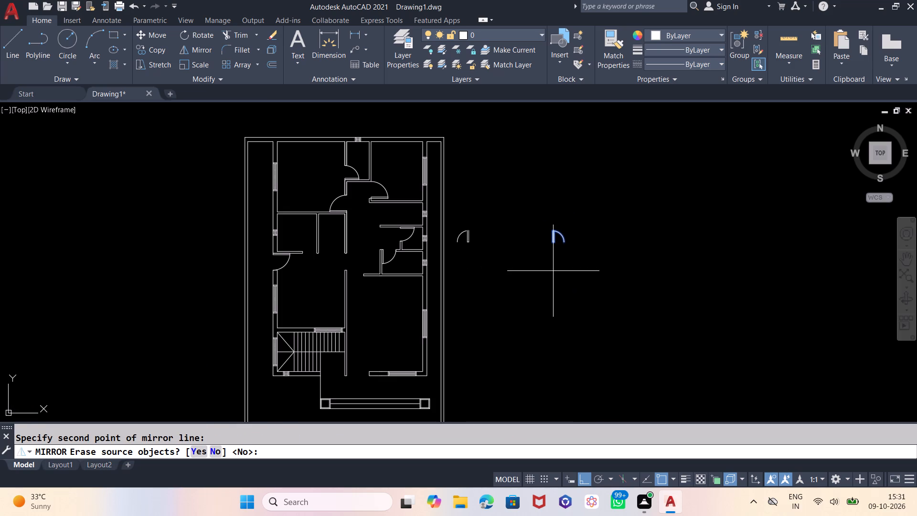
{"action": "key", "text": "Return"}
Move the original door by its leaf's southwest corner onto the southeast corner of the wall end at the south entrance opening's west side.
{"action": "left_click", "coordinate": [569, 217]}
{"action": "left_click", "coordinate": [534, 264]}
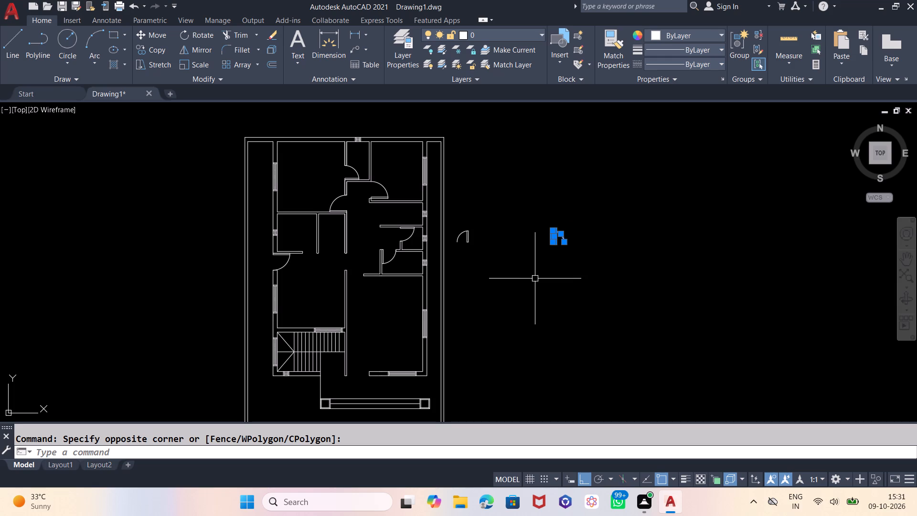
{"action": "key", "text": "m"}
{"action": "key", "text": "Return"}
{"action": "scroll", "coordinate": [555, 245], "scroll_direction": "up", "scroll_amount": 6}
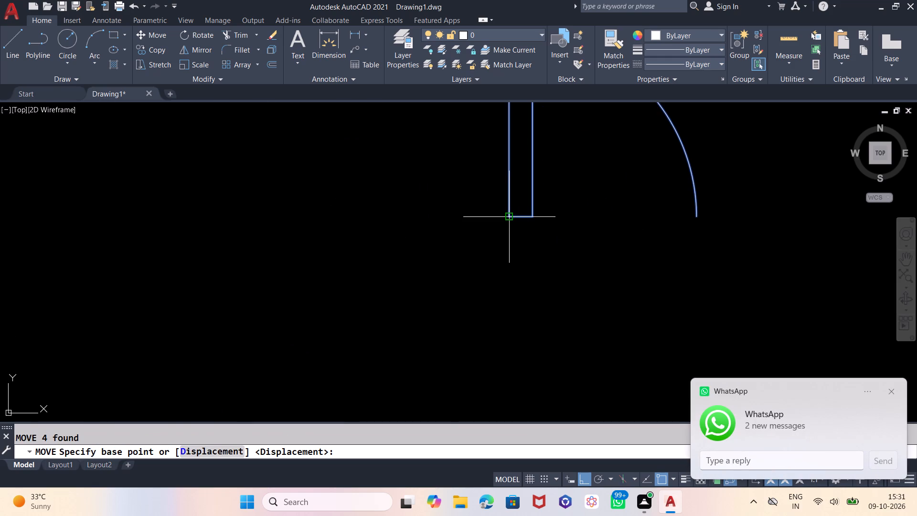
{"action": "left_click", "coordinate": [510, 216]}
{"action": "scroll", "coordinate": [651, 272], "scroll_direction": "down", "scroll_amount": 7}
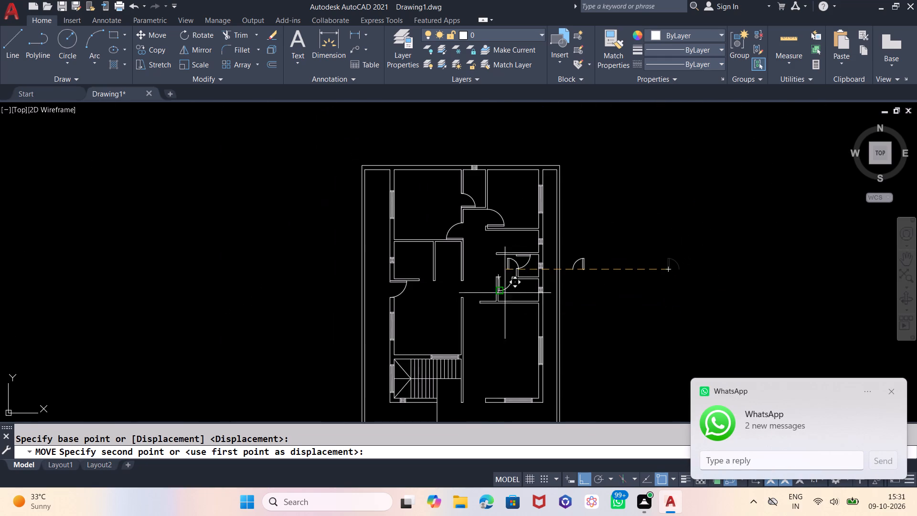
{"action": "scroll", "coordinate": [519, 288], "scroll_direction": "down", "scroll_amount": 2}
{"action": "scroll", "coordinate": [499, 349], "scroll_direction": "up", "scroll_amount": 2}
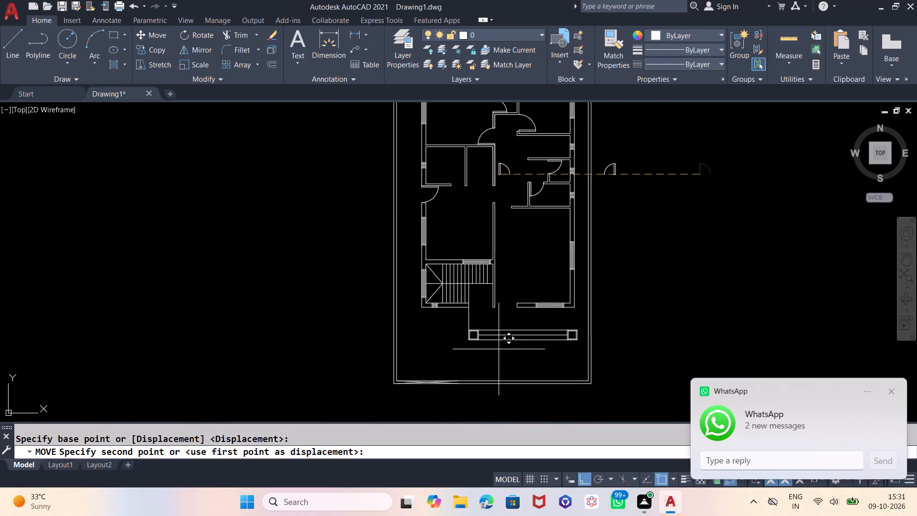
{"action": "scroll", "coordinate": [499, 349], "scroll_direction": "up", "scroll_amount": 2}
{"action": "scroll", "coordinate": [489, 239], "scroll_direction": "up", "scroll_amount": 3}
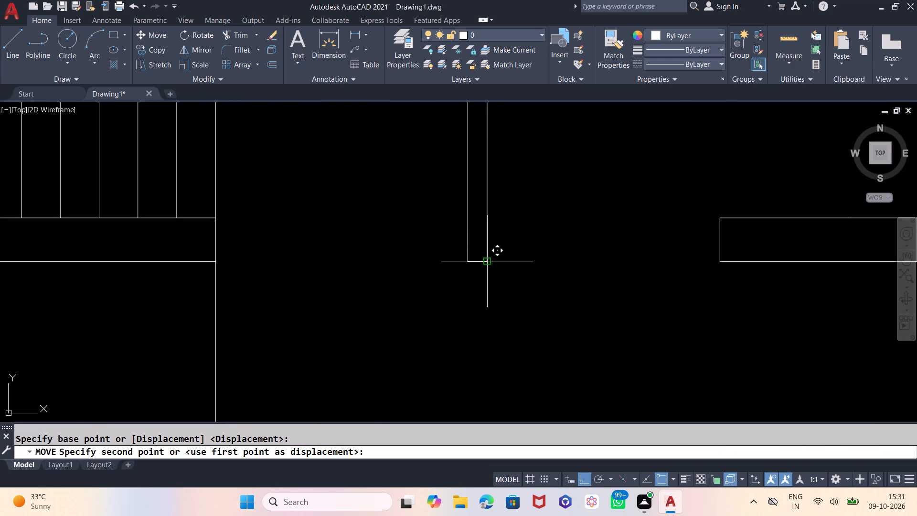
{"action": "key", "text": "F8"}
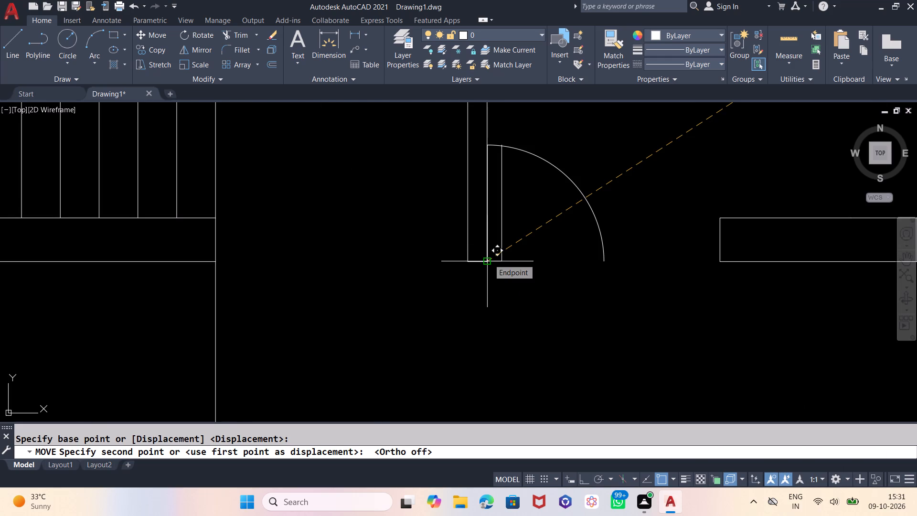
{"action": "left_click", "coordinate": [489, 259]}
Move the mirrored door by its leaf's southeast corner onto the southwest corner of the wall at the south entrance opening's east side.
{"action": "scroll", "coordinate": [416, 299], "scroll_direction": "down", "scroll_amount": 6}
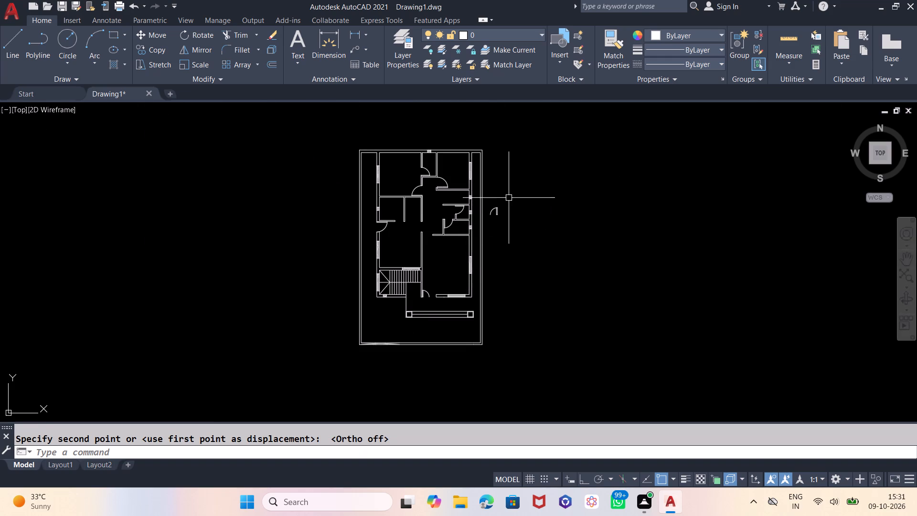
{"action": "left_click", "coordinate": [504, 205]}
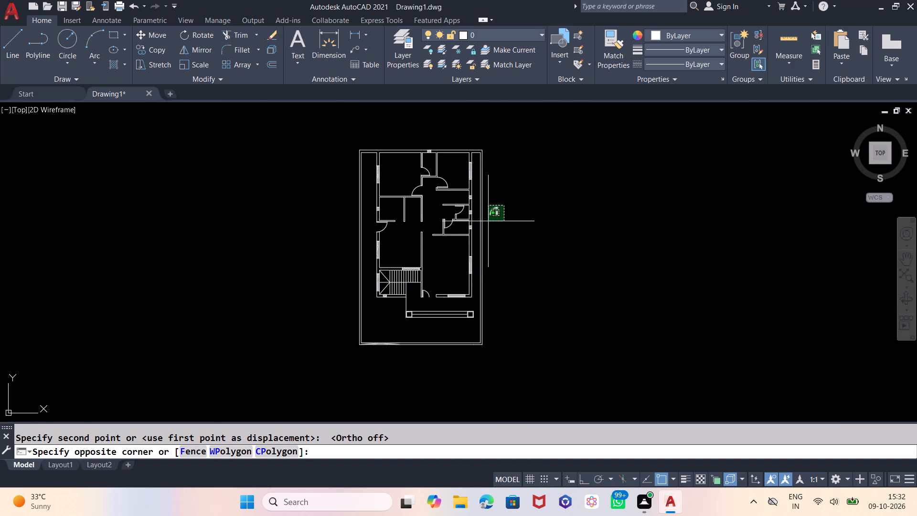
{"action": "left_click", "coordinate": [488, 221]}
{"action": "scroll", "coordinate": [492, 213], "scroll_direction": "up", "scroll_amount": 3}
{"action": "key", "text": "m"}
{"action": "key", "text": "Return"}
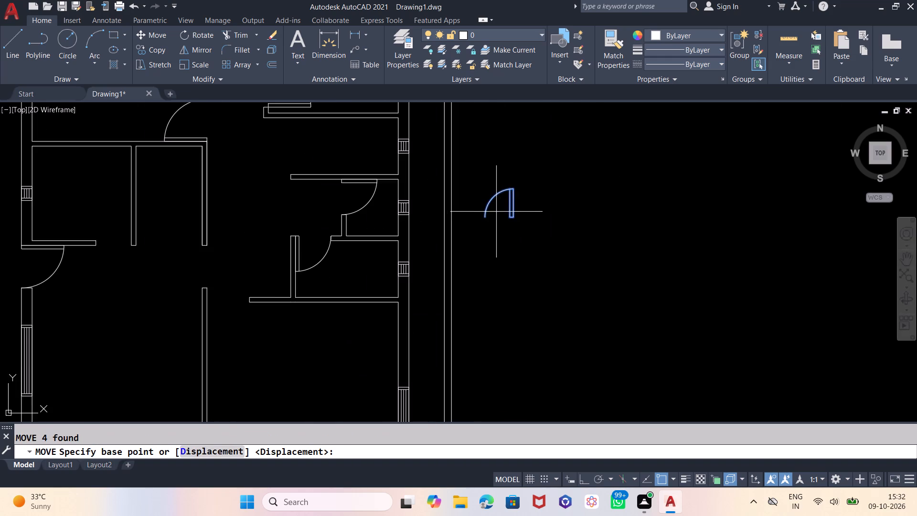
{"action": "scroll", "coordinate": [498, 209], "scroll_direction": "up", "scroll_amount": 4}
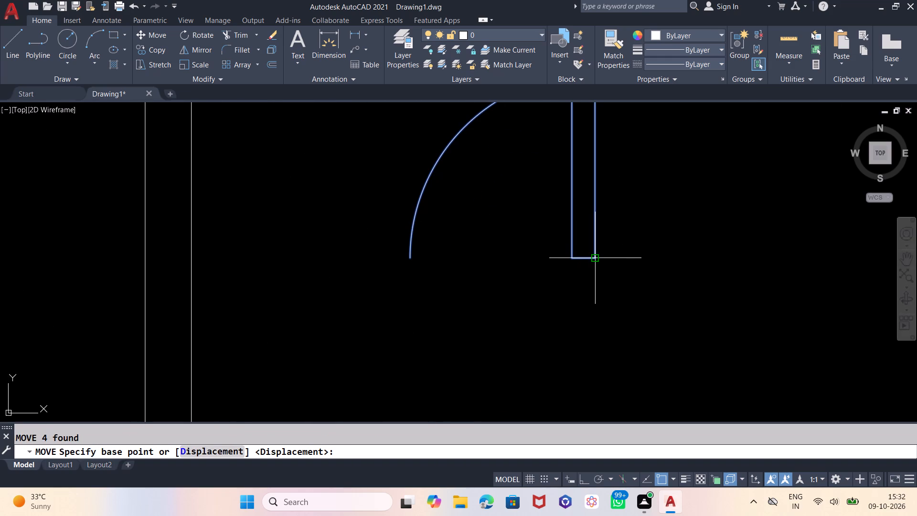
{"action": "left_click", "coordinate": [595, 259]}
{"action": "scroll", "coordinate": [546, 210], "scroll_direction": "down", "scroll_amount": 7}
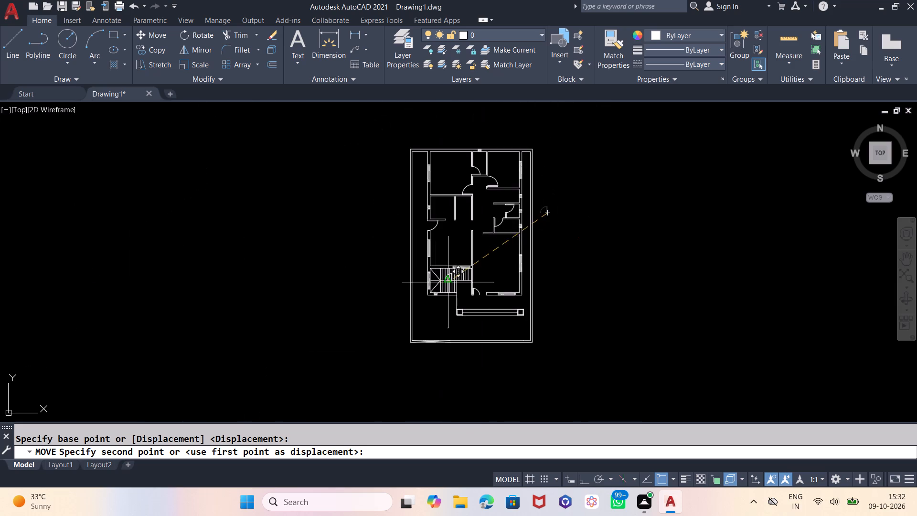
{"action": "scroll", "coordinate": [476, 294], "scroll_direction": "up", "scroll_amount": 3}
{"action": "scroll", "coordinate": [521, 305], "scroll_direction": "up", "scroll_amount": 3}
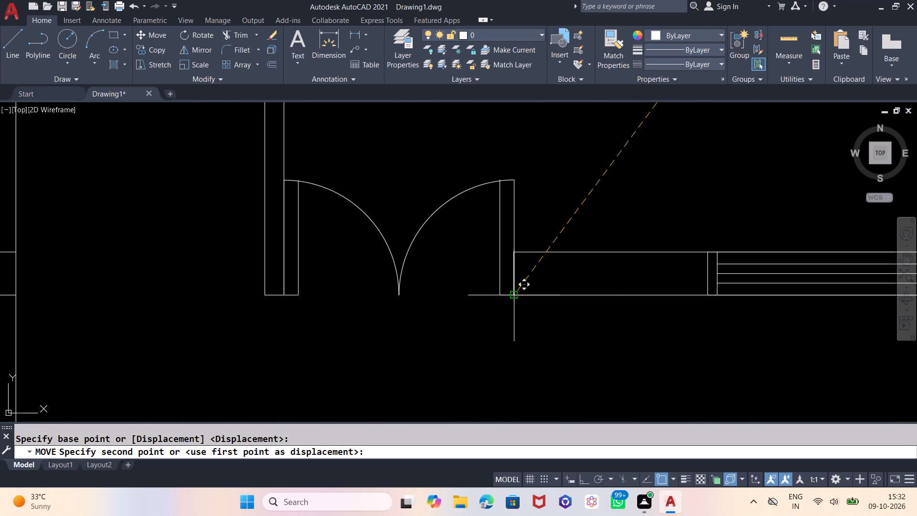
{"action": "left_click", "coordinate": [513, 295]}
Place the Bed - Queen and Dining Set - 36 x 72 in. blocks from DesignCenter's Home - Space Planner.dwg east of the plan.
{"action": "scroll", "coordinate": [509, 289], "scroll_direction": "down", "scroll_amount": 2}
{"action": "scroll", "coordinate": [472, 266], "scroll_direction": "down", "scroll_amount": 2}
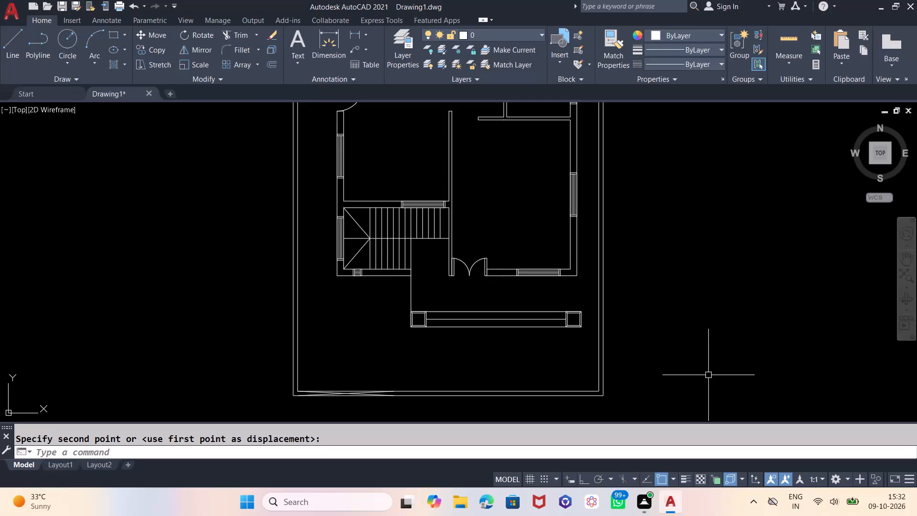
{"action": "key", "text": "z"}
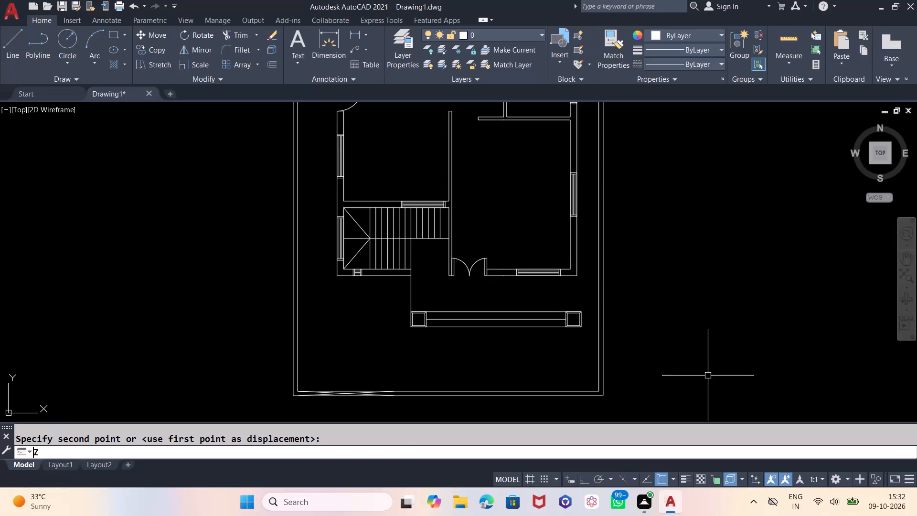
{"action": "key", "text": "Return"}
{"action": "key", "text": "e"}
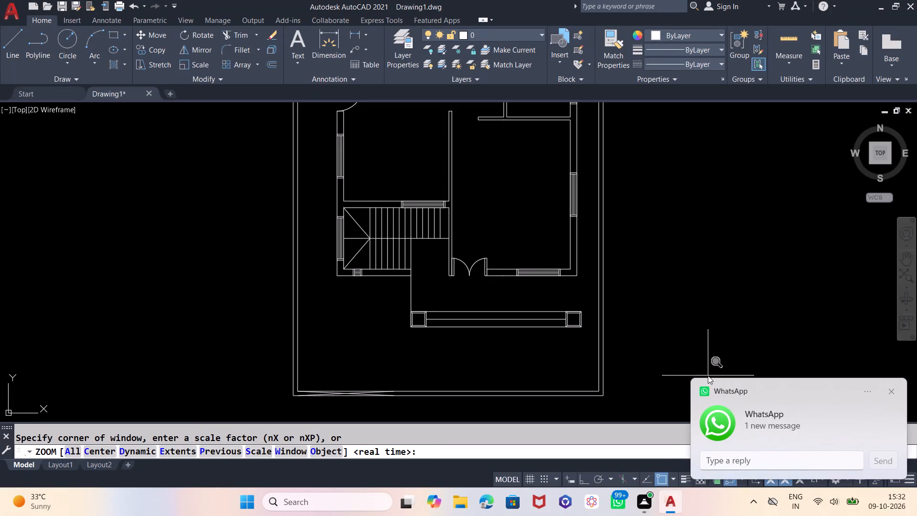
{"action": "key", "text": "Return"}
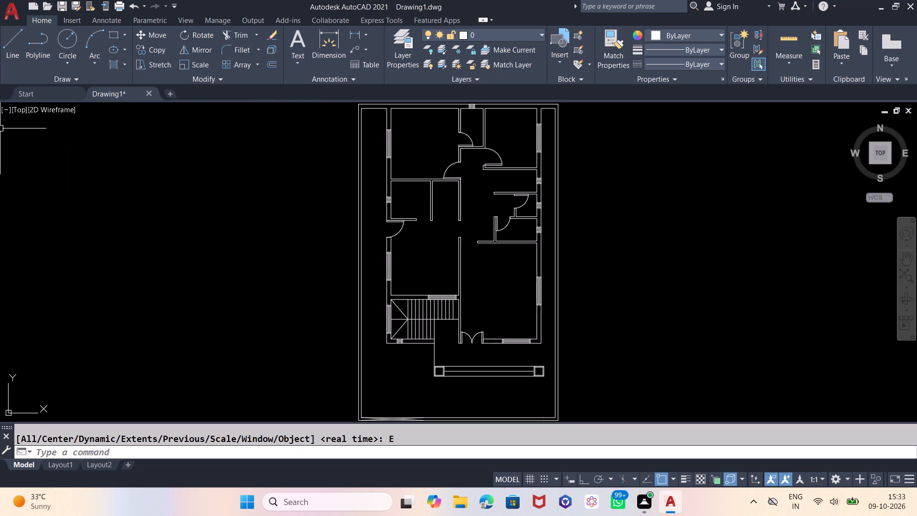
{"action": "type", "text": "DC"}
{"action": "key", "text": "Return"}
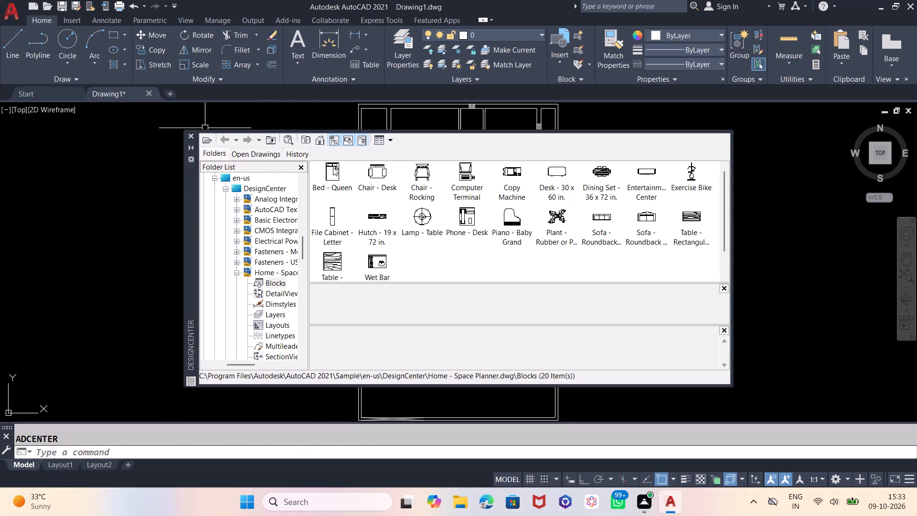
{"action": "left_click", "coordinate": [333, 167]}
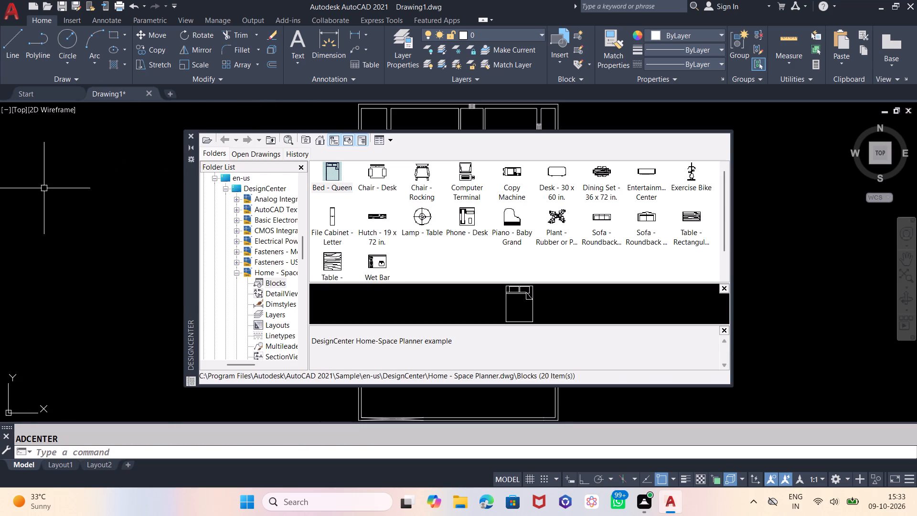
{"action": "left_click", "coordinate": [69, 176]}
{"action": "left_click", "coordinate": [128, 211]}
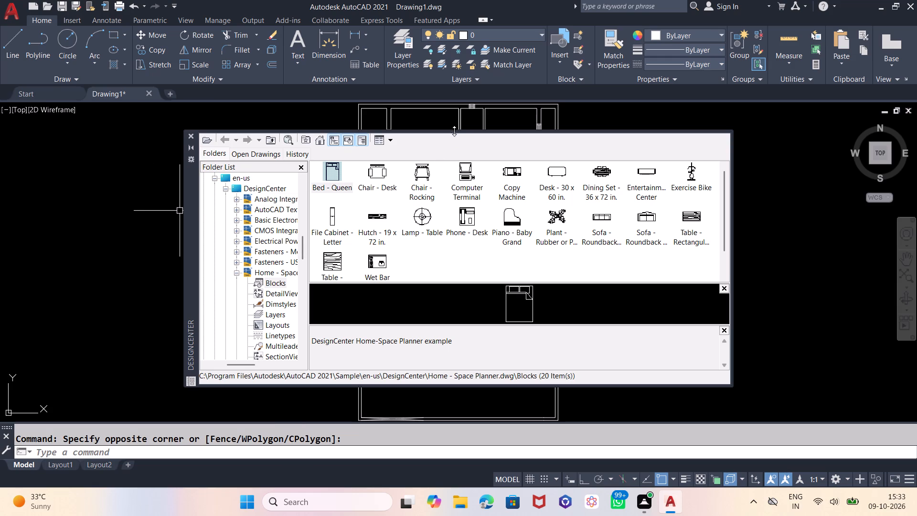
{"action": "left_click_drag", "start_coordinate": [455, 131], "coordinate": [449, 329]}
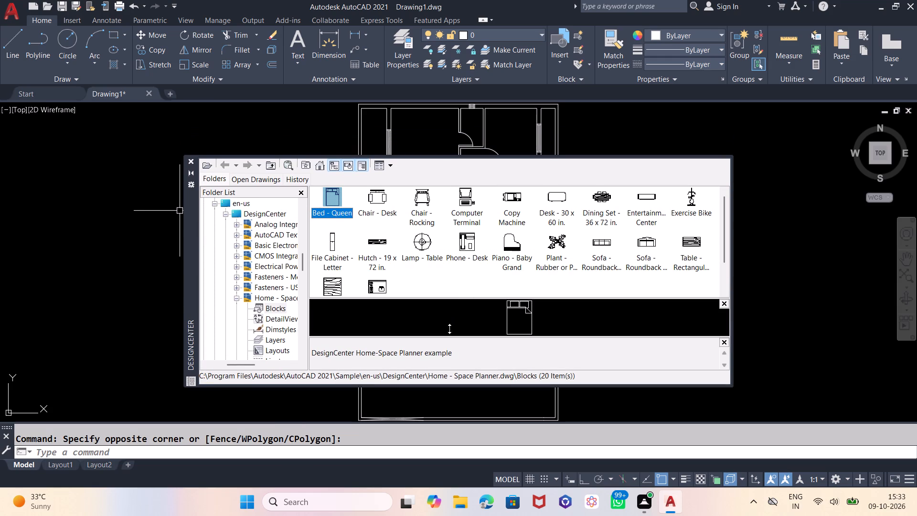
{"action": "left_click_drag", "start_coordinate": [449, 329], "coordinate": [448, 253]}
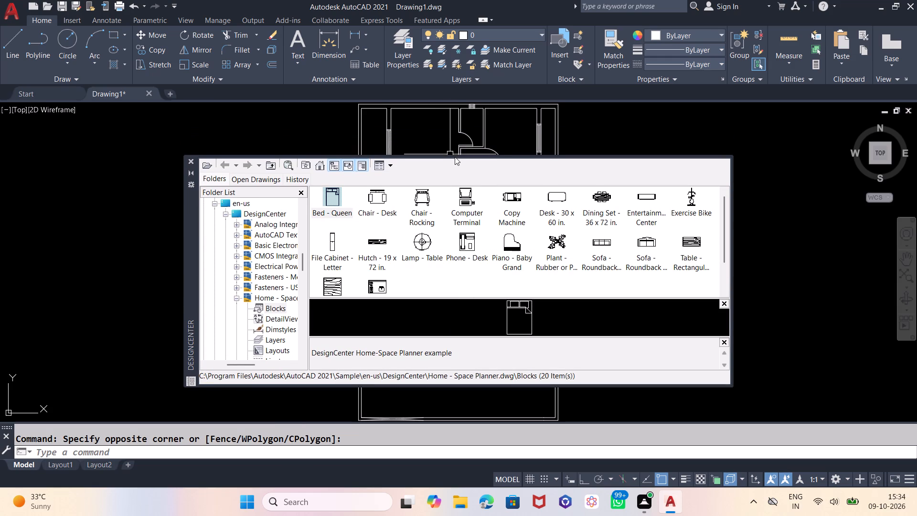
{"action": "double_click", "coordinate": [409, 158]}
{"action": "left_click_drag", "start_coordinate": [409, 155], "coordinate": [412, 116]}
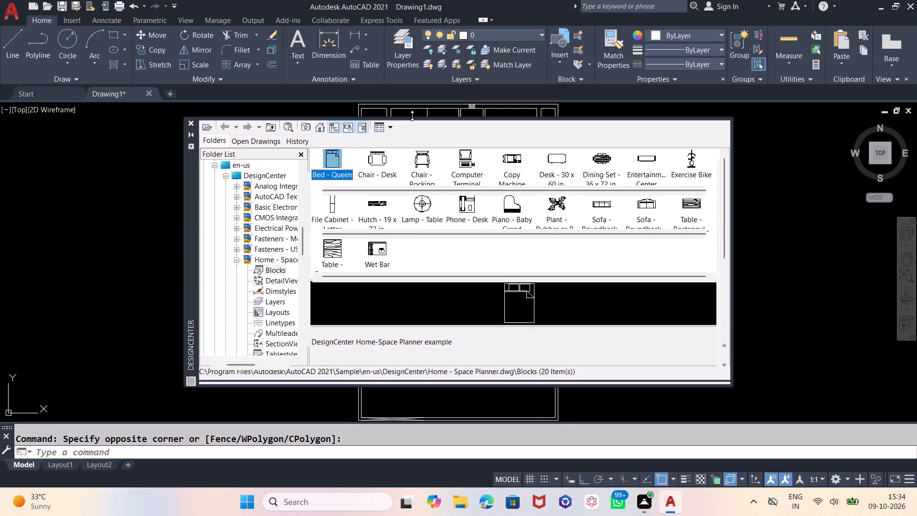
{"action": "left_click_drag", "start_coordinate": [412, 116], "coordinate": [412, 110]}
{"action": "left_click_drag", "start_coordinate": [333, 153], "coordinate": [381, 212]}
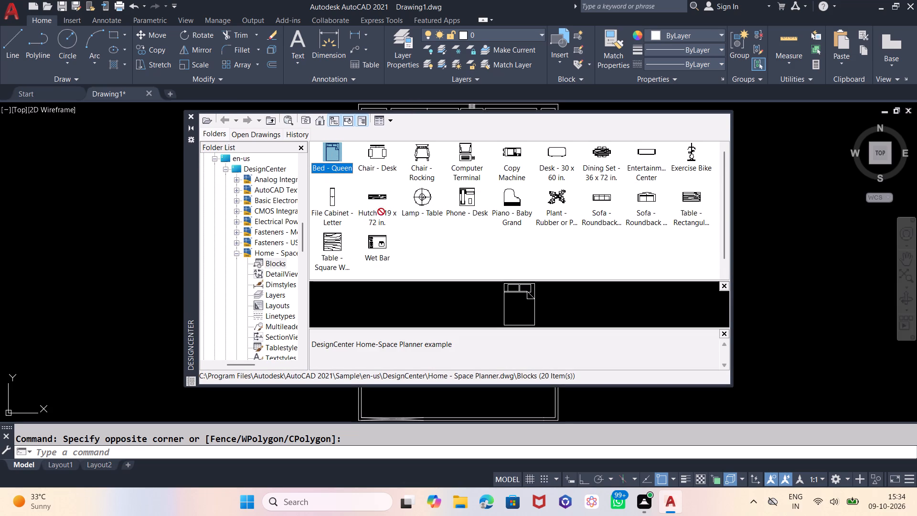
{"action": "left_click_drag", "start_coordinate": [381, 212], "coordinate": [759, 203]}
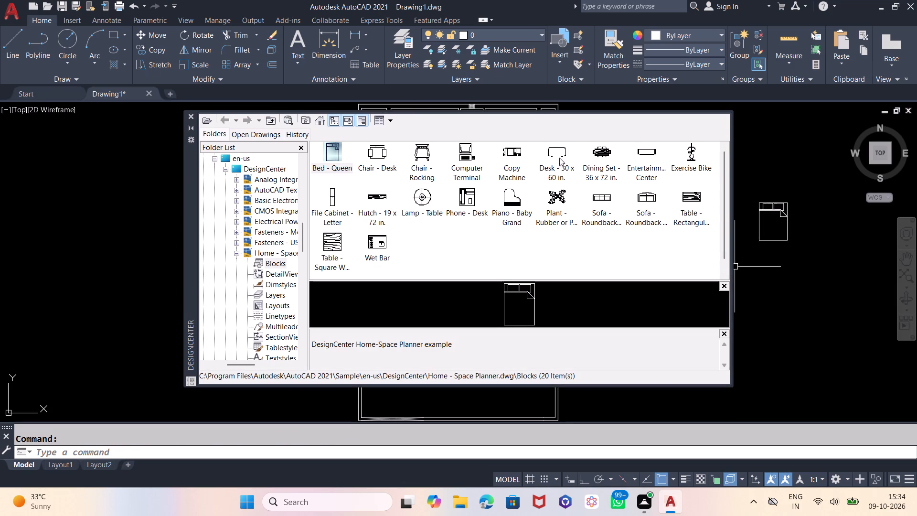
{"action": "left_click_drag", "start_coordinate": [599, 148], "coordinate": [773, 170]}
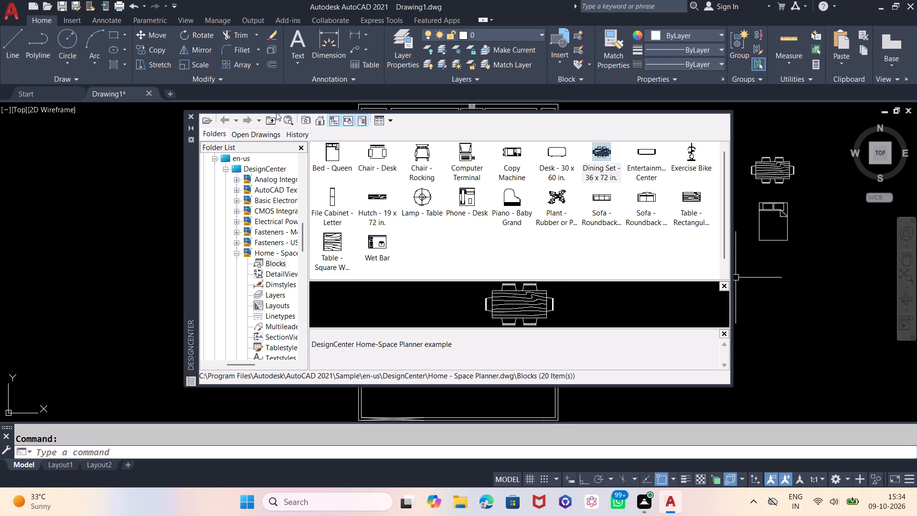
Place the Toilet - top and Sink - Oval top blocks from DesignCenter's House Designer.dwg in the empty area east of the plan.
{"action": "left_click", "coordinate": [320, 119]}
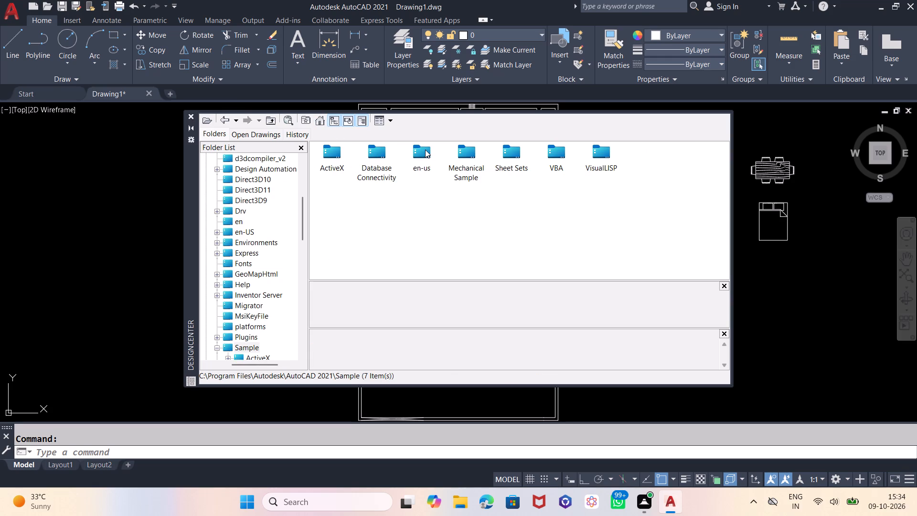
{"action": "double_click", "coordinate": [425, 150]}
{"action": "double_click", "coordinate": [331, 150]}
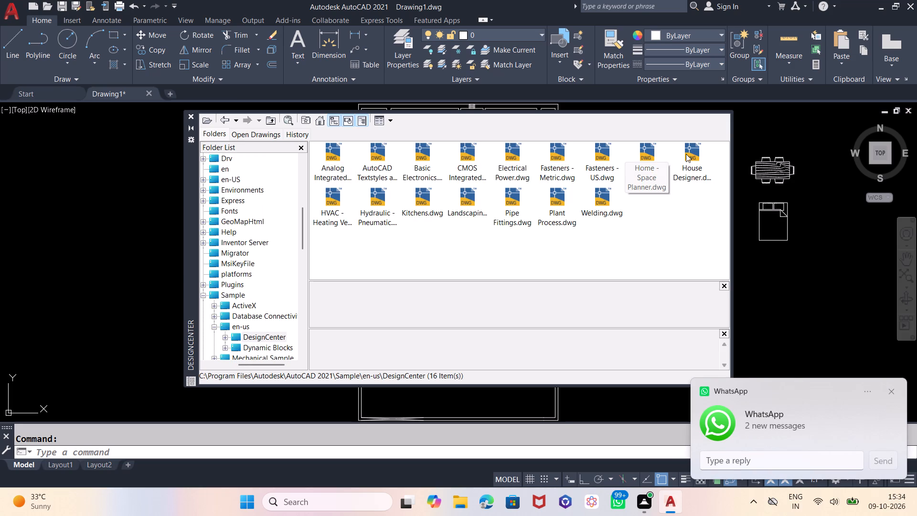
{"action": "double_click", "coordinate": [689, 150]}
{"action": "double_click", "coordinate": [330, 148]}
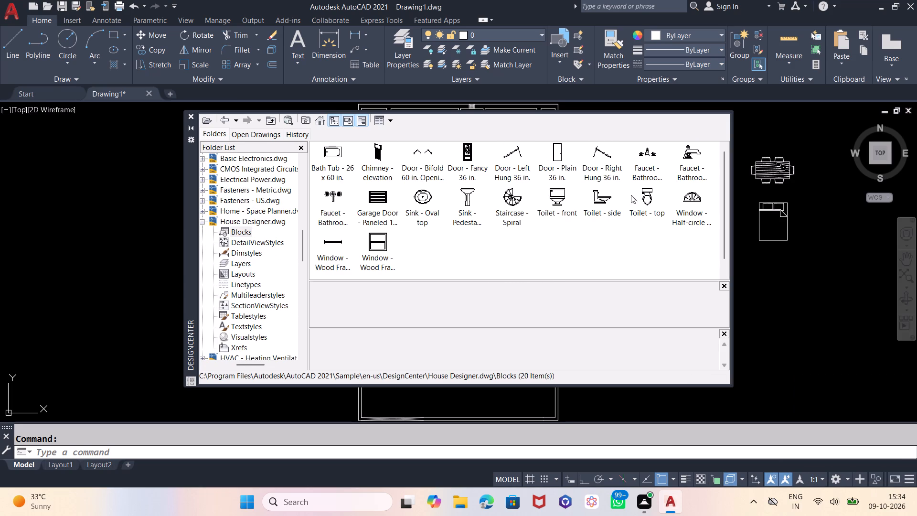
{"action": "left_click_drag", "start_coordinate": [644, 194], "coordinate": [791, 320]}
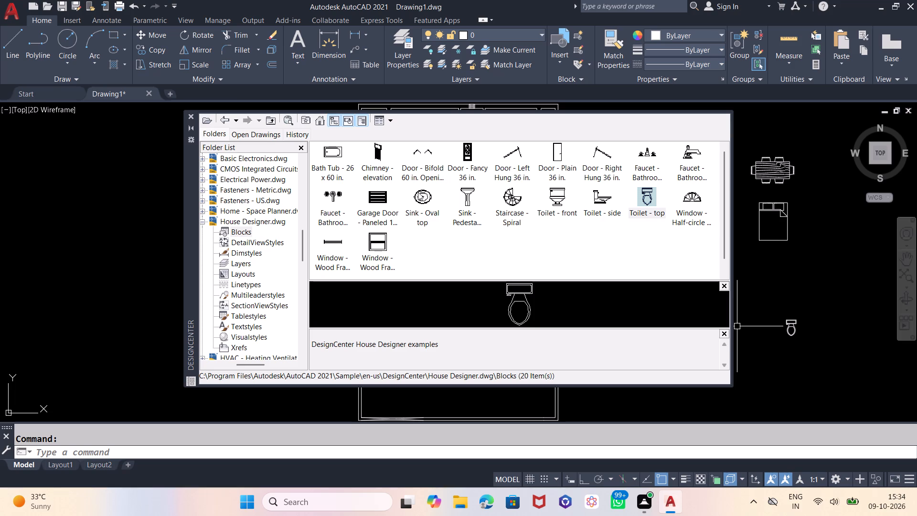
{"action": "left_click_drag", "start_coordinate": [418, 192], "coordinate": [821, 266]}
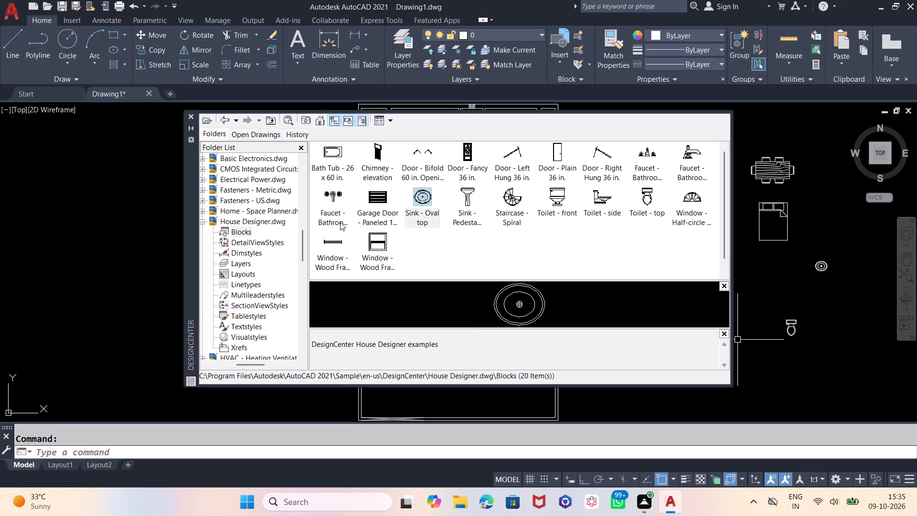
Place the Range-Oven - 30 in top, Sink-double - 36 in top and Dishwasher blocks from DesignCenter's Kitchens.dwg east of the plan.
{"action": "left_click", "coordinate": [221, 121]}
{"action": "left_click", "coordinate": [221, 121]}
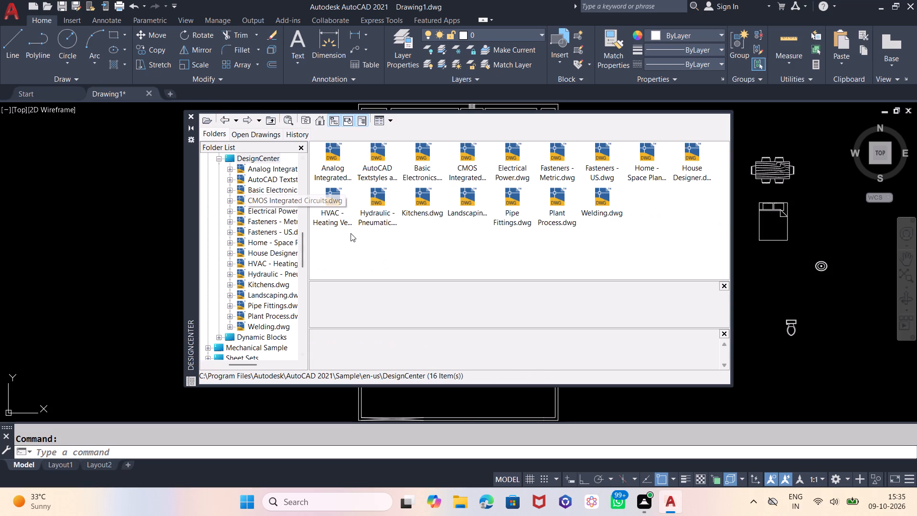
{"action": "double_click", "coordinate": [416, 192]}
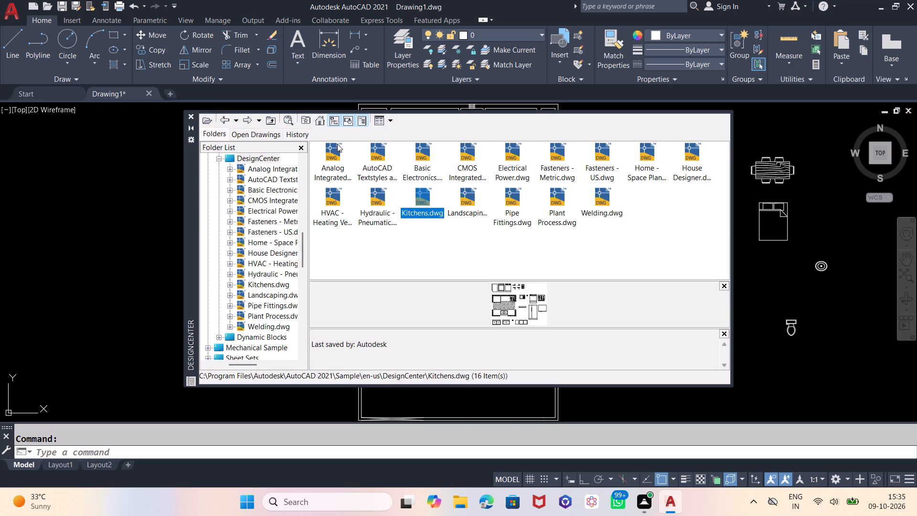
{"action": "double_click", "coordinate": [336, 144]}
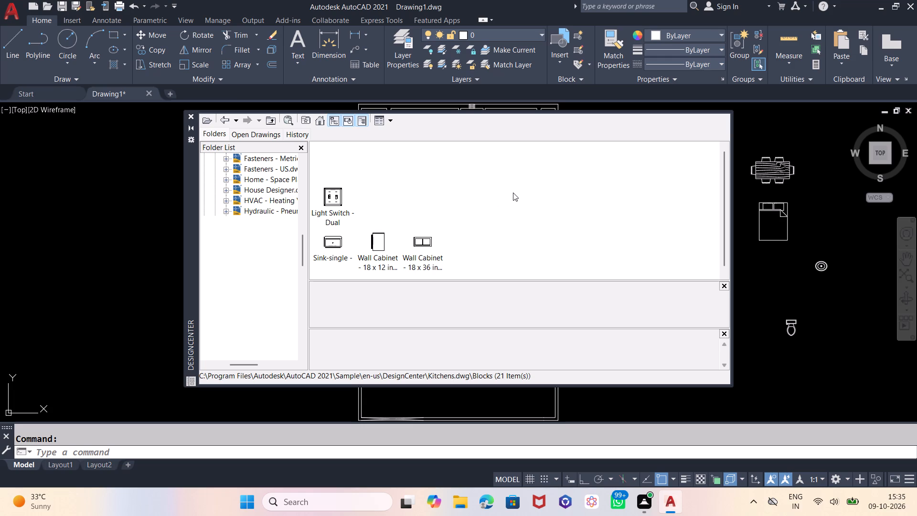
{"action": "left_click_drag", "start_coordinate": [513, 193], "coordinate": [853, 369]}
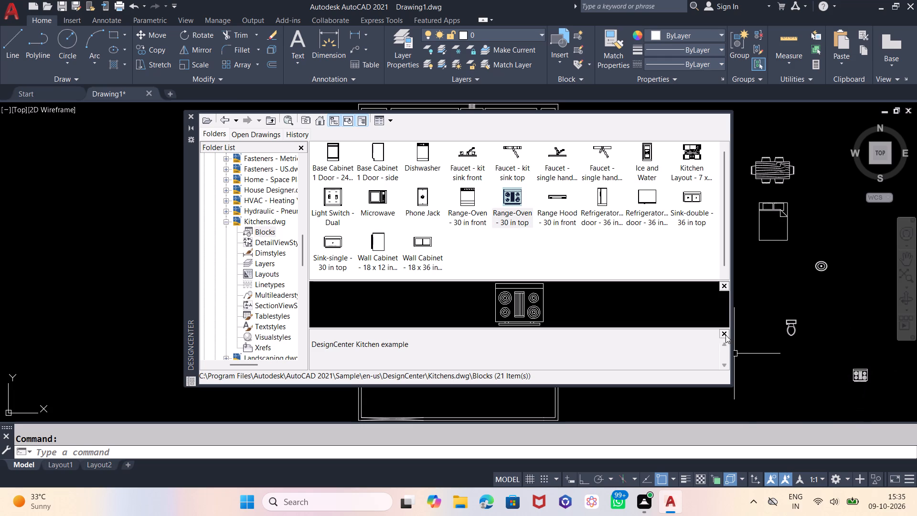
{"action": "left_click_drag", "start_coordinate": [692, 196], "coordinate": [815, 379]}
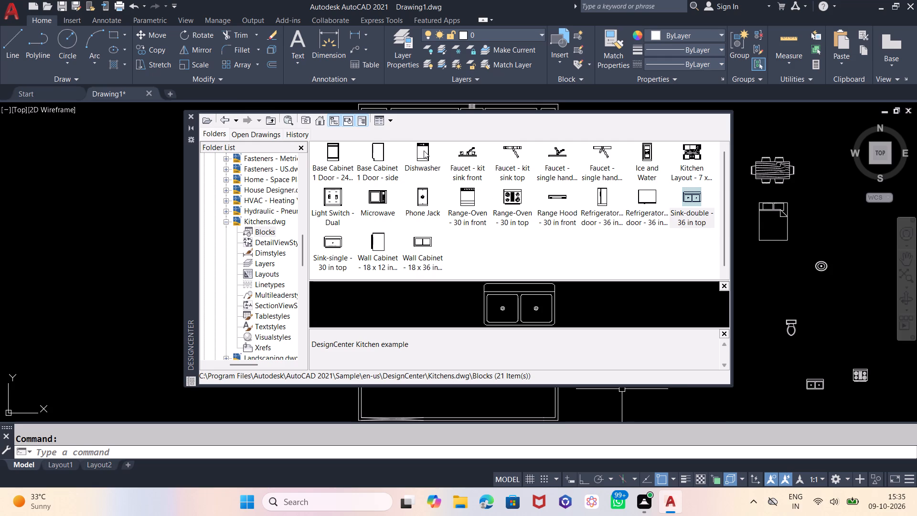
{"action": "left_click_drag", "start_coordinate": [423, 150], "coordinate": [830, 200]}
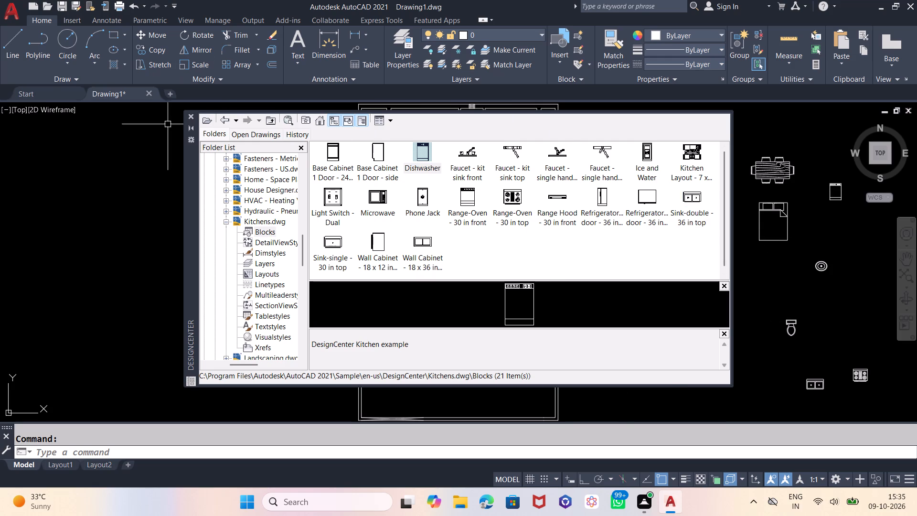
Look through the blocks of Landscaping.dwg in DesignCenter and close DesignCenter.
{"action": "left_click", "coordinate": [221, 117]}
{"action": "left_click", "coordinate": [221, 117]}
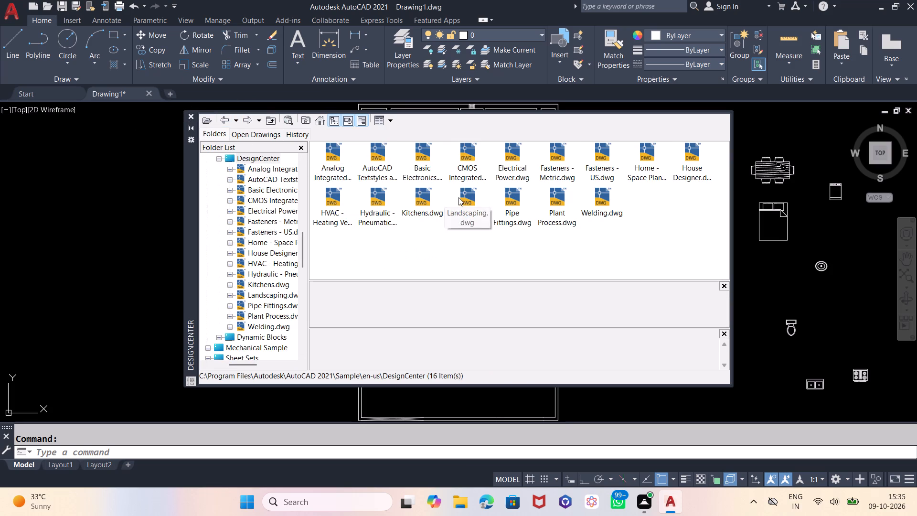
{"action": "double_click", "coordinate": [459, 197]}
{"action": "double_click", "coordinate": [330, 146]}
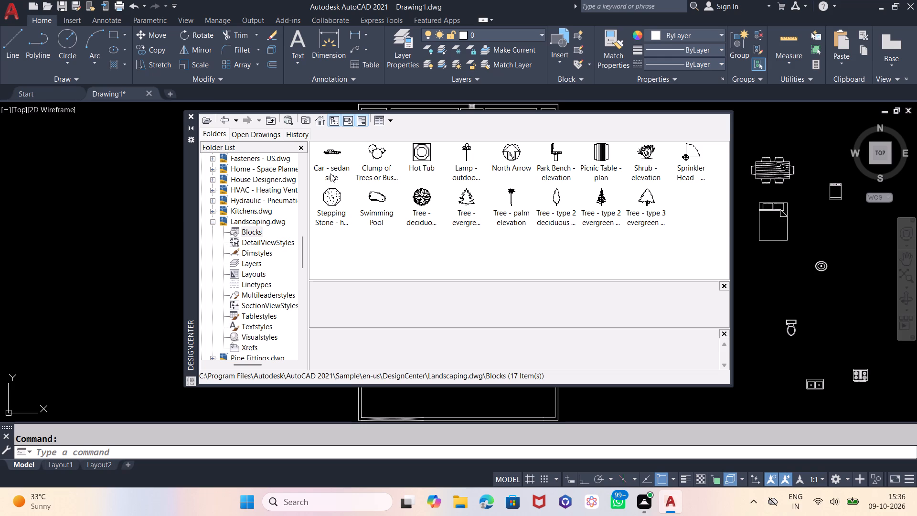
{"action": "left_click", "coordinate": [189, 114]}
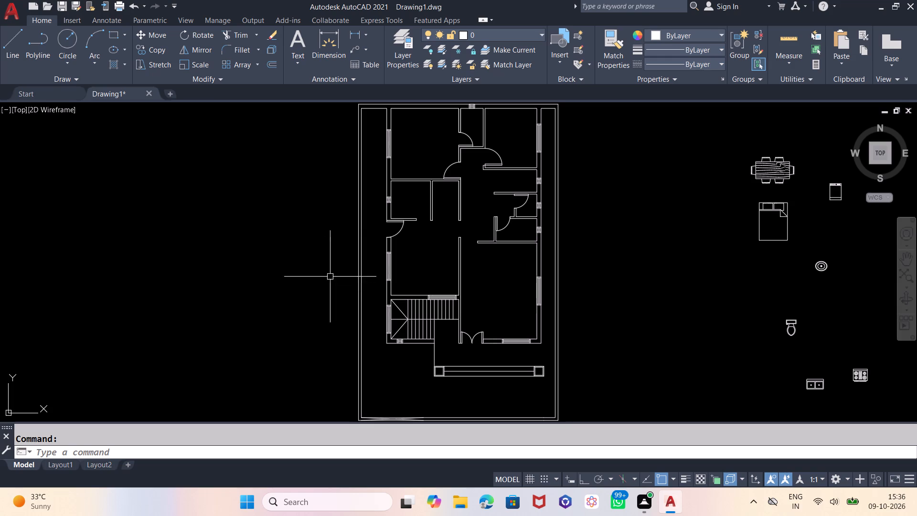
Copy the queen bed block to the southwest, into the empty space between the plan and the original bed.
{"action": "left_click", "coordinate": [799, 198]}
{"action": "left_click", "coordinate": [743, 249]}
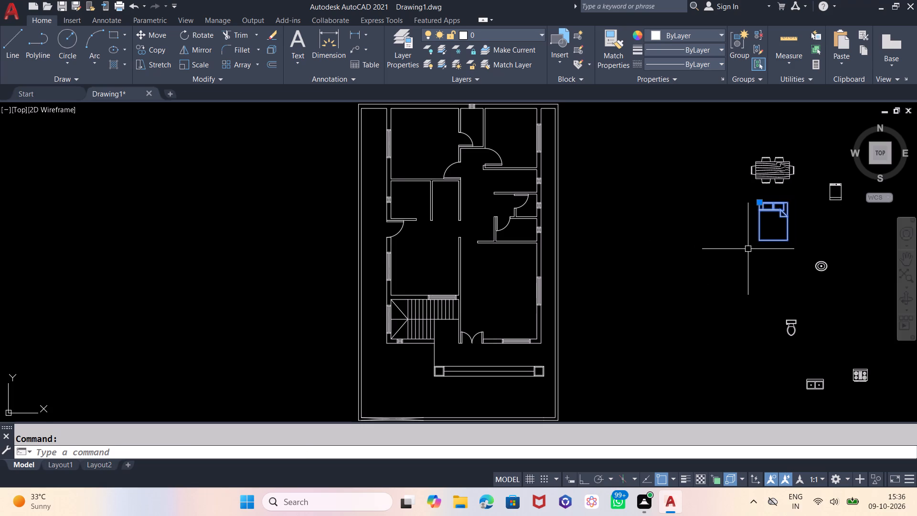
{"action": "type", "text": "CP"}
{"action": "key", "text": "Return"}
{"action": "left_click", "coordinate": [748, 249]}
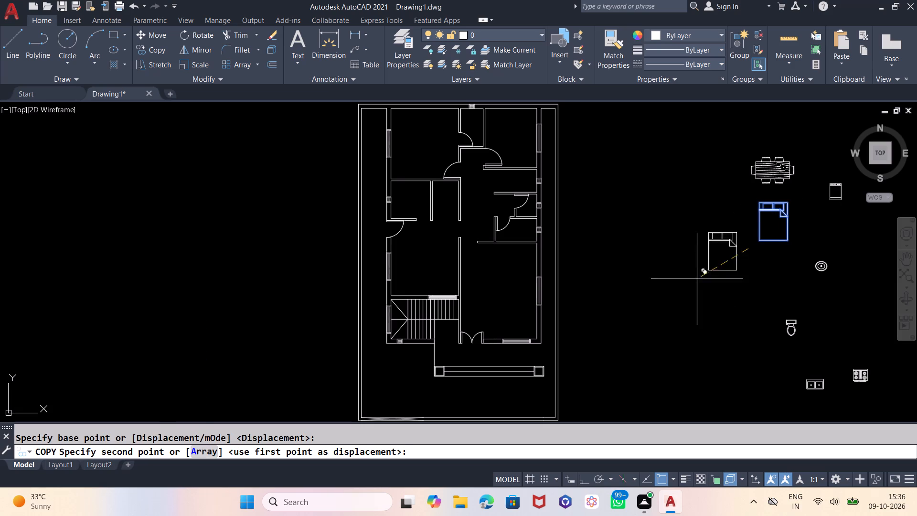
{"action": "left_click", "coordinate": [613, 282]}
{"action": "key", "text": "Escape"}
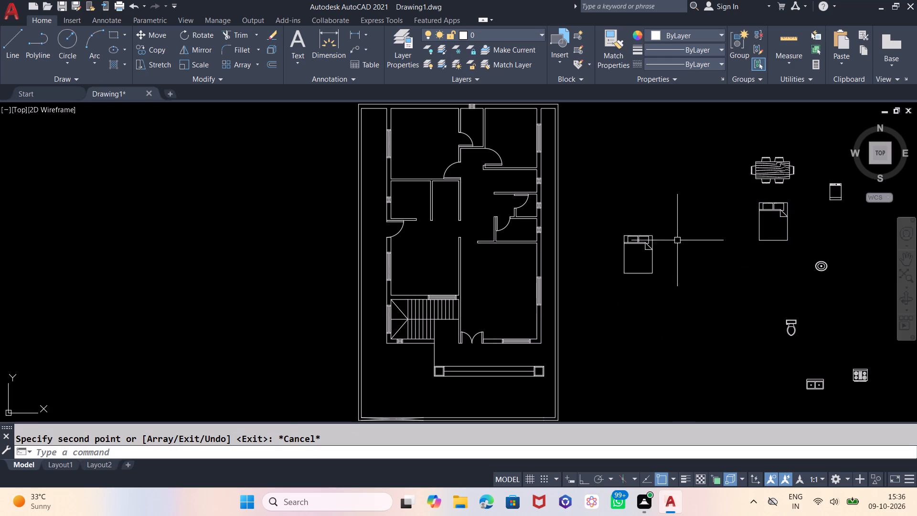
Rotate the copied queen bed 270° with Ortho on, about a point just south of it.
{"action": "left_click_drag", "start_coordinate": [679, 215], "coordinate": [672, 223]}
{"action": "left_click", "coordinate": [607, 301]}
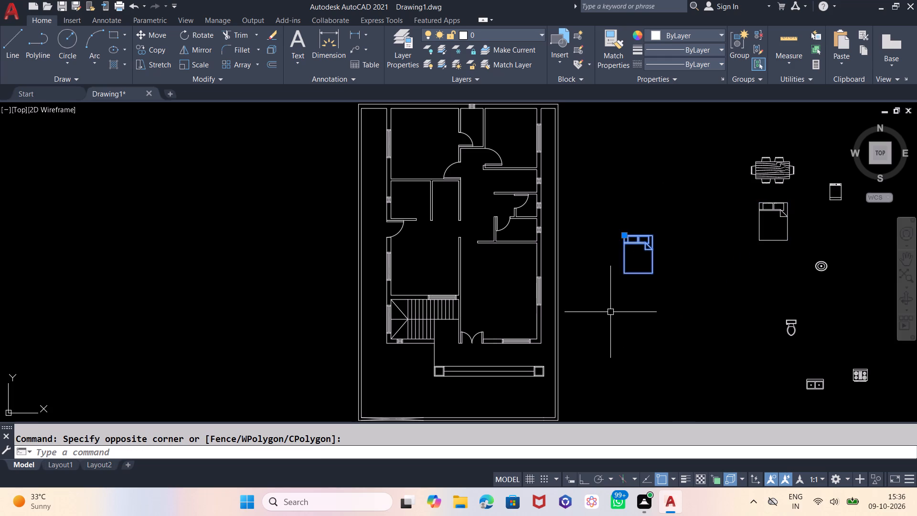
{"action": "type", "text": "RO"}
{"action": "key", "text": "Return"}
{"action": "left_click", "coordinate": [619, 314]}
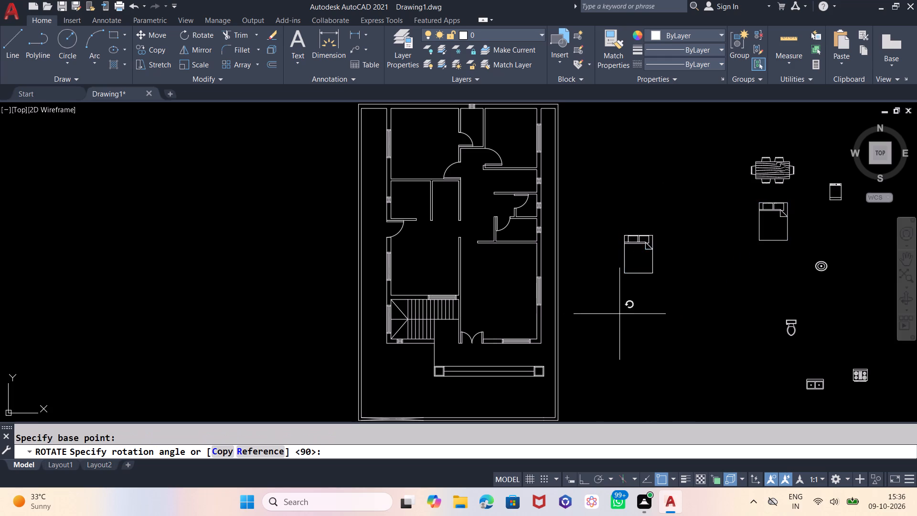
{"action": "key", "text": "F8"}
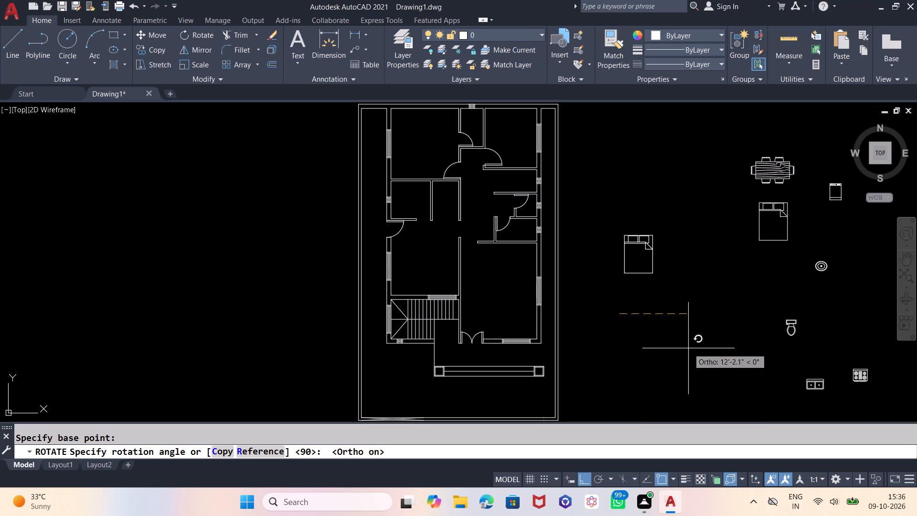
{"action": "left_click", "coordinate": [676, 376]}
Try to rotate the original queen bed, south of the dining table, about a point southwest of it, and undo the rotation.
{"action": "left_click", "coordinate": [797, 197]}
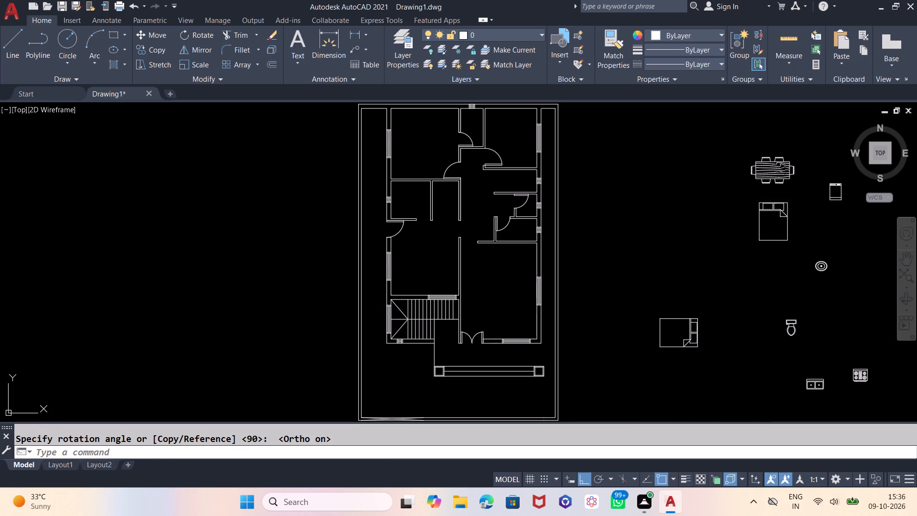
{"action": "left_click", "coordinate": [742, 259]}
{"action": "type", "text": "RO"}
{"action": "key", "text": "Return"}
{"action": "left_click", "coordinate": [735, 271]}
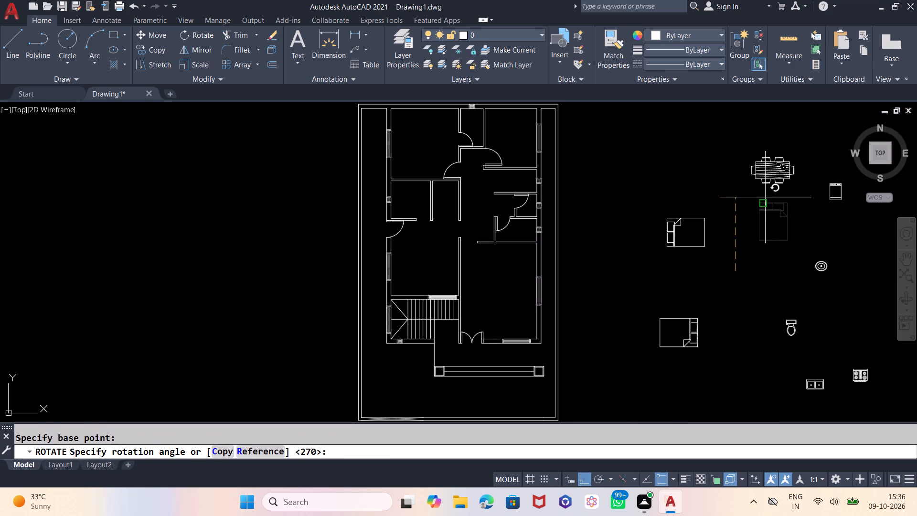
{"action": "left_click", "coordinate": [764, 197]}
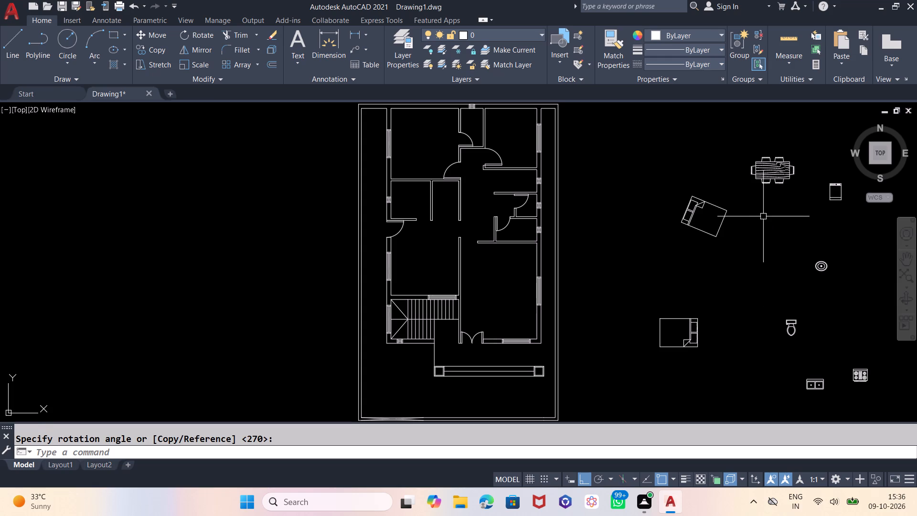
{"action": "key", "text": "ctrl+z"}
Rotate the original queen bed 90° with Ortho about a point to its southwest.
{"action": "left_click_drag", "start_coordinate": [797, 193], "coordinate": [786, 207]}
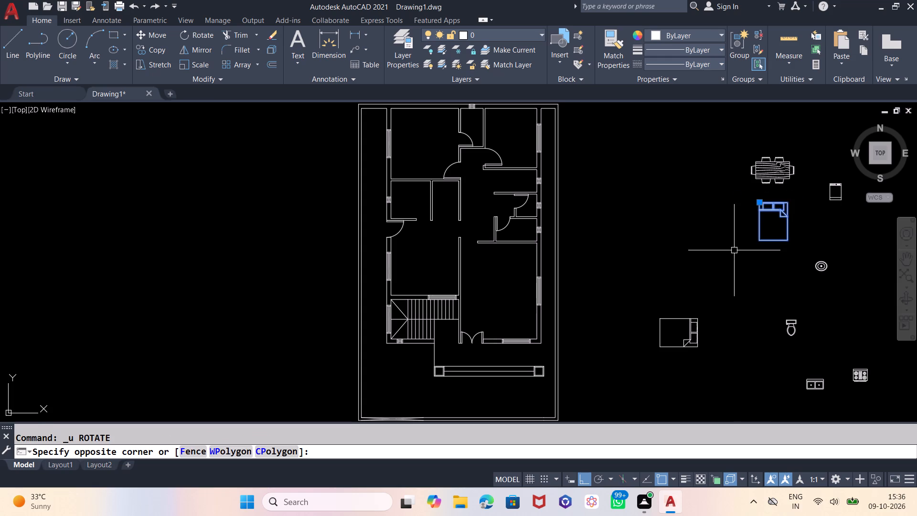
{"action": "left_click", "coordinate": [734, 250]}
{"action": "type", "text": "RO"}
{"action": "key", "text": "Return"}
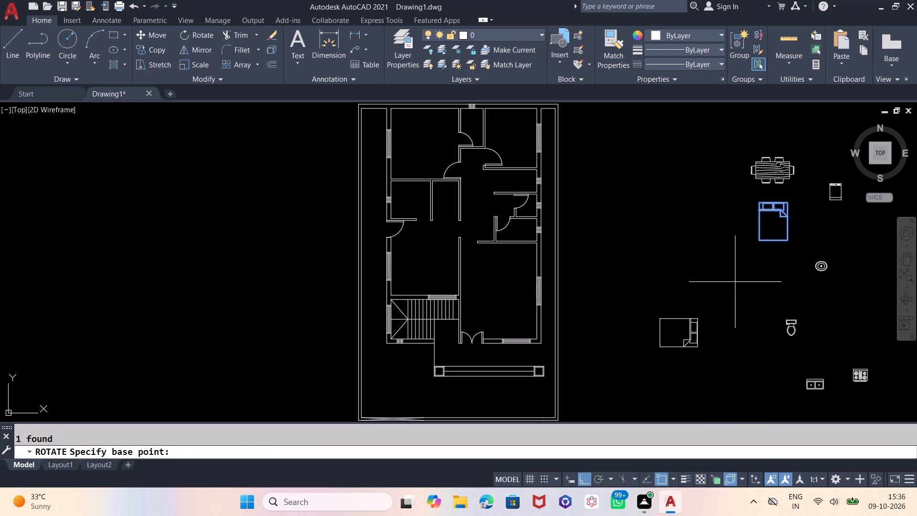
{"action": "left_click", "coordinate": [735, 290]}
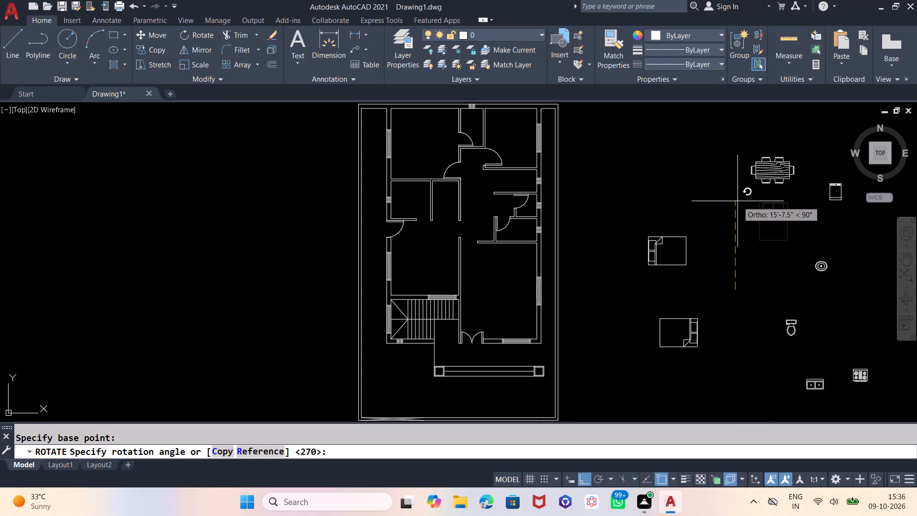
{"action": "left_click", "coordinate": [737, 201]}
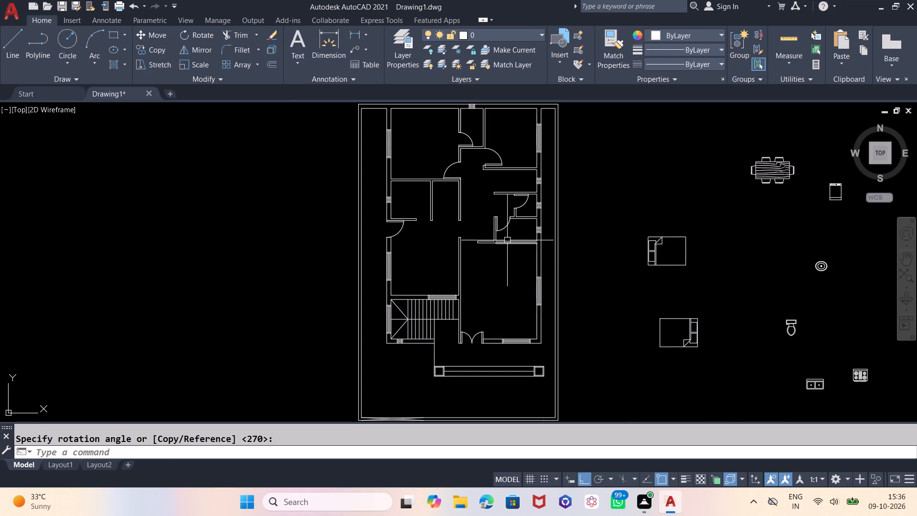
Move the bed rotated 90° into the northwest bedroom with Ortho off, its headboard against the west wall's window.
{"action": "scroll", "coordinate": [507, 240], "scroll_direction": "down", "scroll_amount": 1}
{"action": "scroll", "coordinate": [588, 254], "scroll_direction": "up", "scroll_amount": 1}
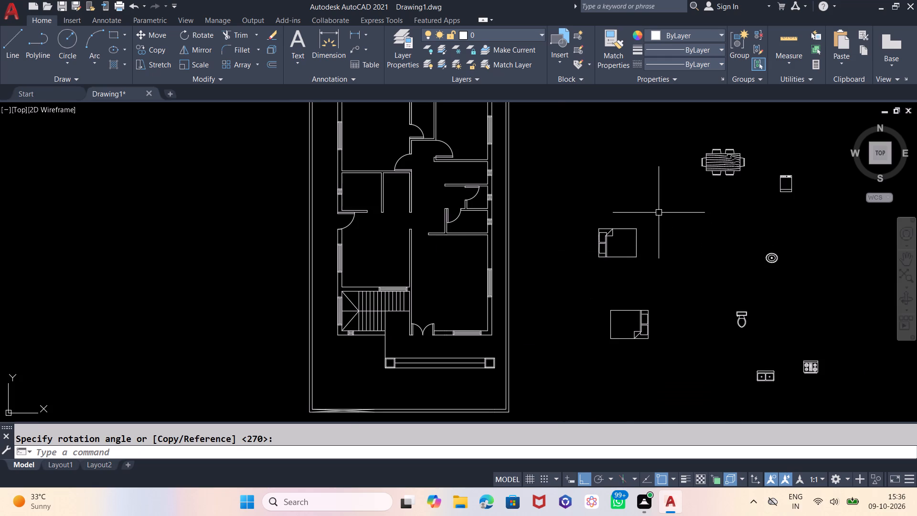
{"action": "left_click_drag", "start_coordinate": [659, 212], "coordinate": [654, 214]}
{"action": "left_click", "coordinate": [588, 276]}
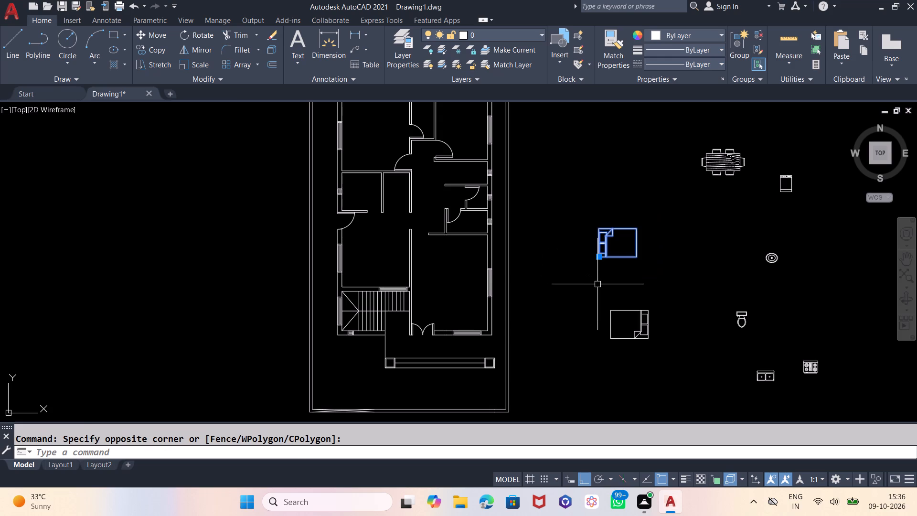
{"action": "key", "text": "m"}
{"action": "key", "text": "Return"}
{"action": "key", "text": "F8"}
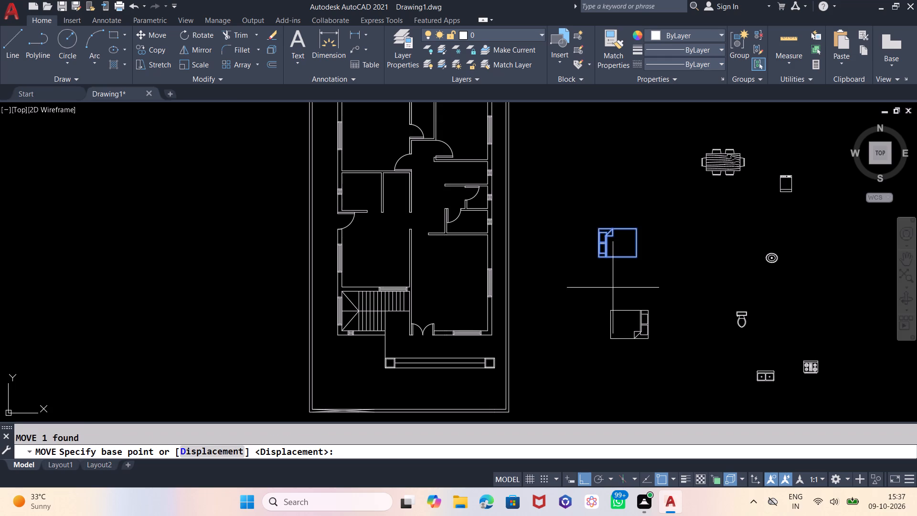
{"action": "scroll", "coordinate": [635, 273], "scroll_direction": "up", "scroll_amount": 1}
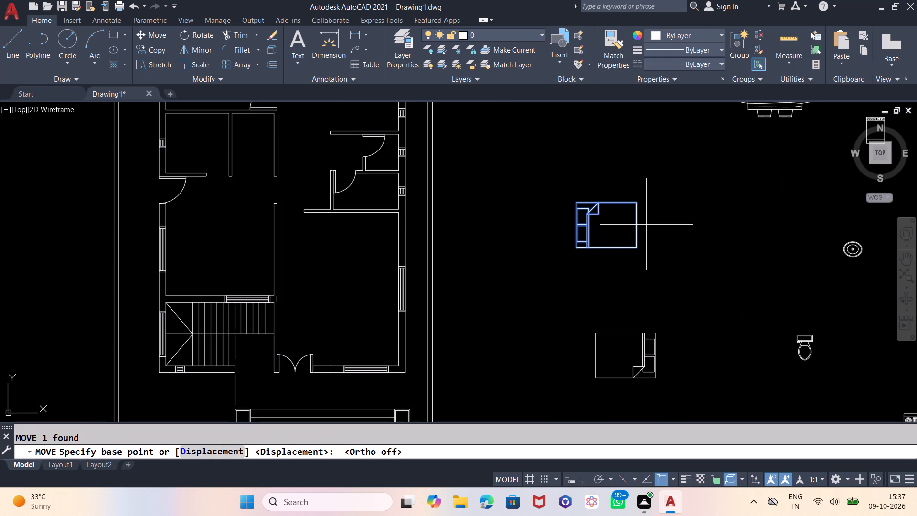
{"action": "left_click", "coordinate": [646, 225]}
{"action": "scroll", "coordinate": [680, 290], "scroll_direction": "down", "scroll_amount": 2}
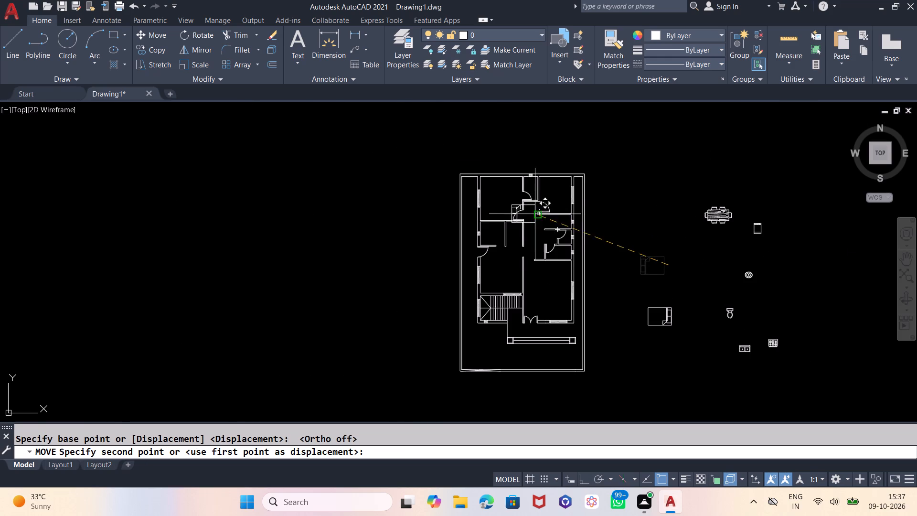
{"action": "scroll", "coordinate": [516, 203], "scroll_direction": "up", "scroll_amount": 2}
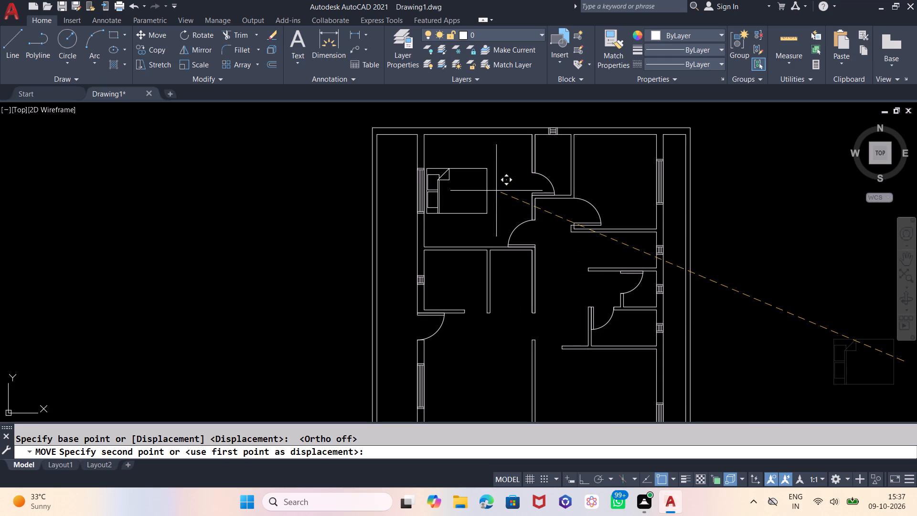
{"action": "left_click", "coordinate": [496, 191]}
Move the other queen bed into the northeast bedroom, with its headboard against the east wall's window.
{"action": "scroll", "coordinate": [421, 193], "scroll_direction": "down", "scroll_amount": 2}
{"action": "scroll", "coordinate": [596, 289], "scroll_direction": "up", "scroll_amount": 2}
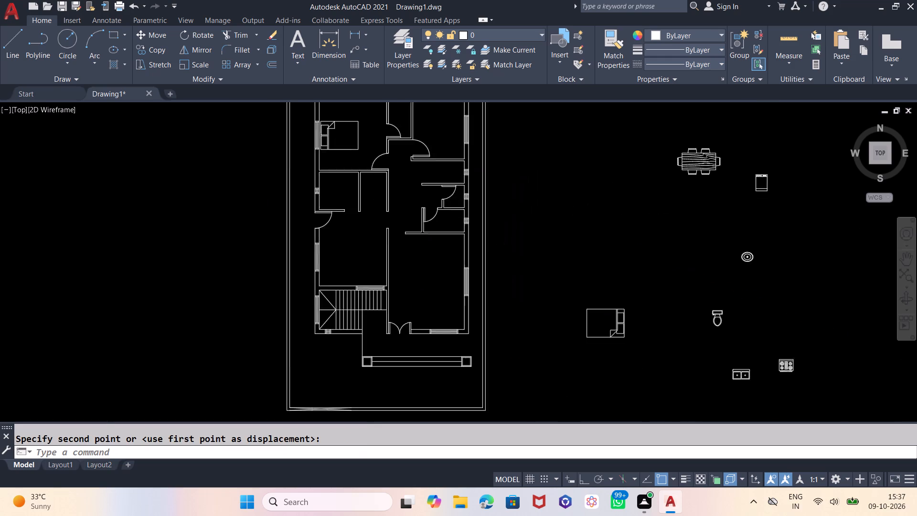
{"action": "left_click_drag", "start_coordinate": [654, 307], "coordinate": [645, 324]}
{"action": "left_click", "coordinate": [565, 376]}
{"action": "key", "text": "m"}
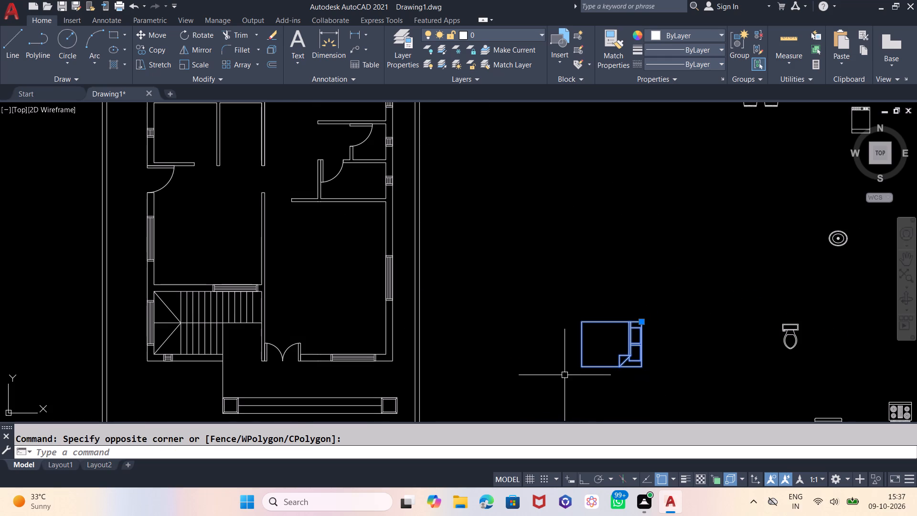
{"action": "key", "text": "Return"}
{"action": "left_click", "coordinate": [574, 349]}
{"action": "scroll", "coordinate": [637, 373], "scroll_direction": "down", "scroll_amount": 2}
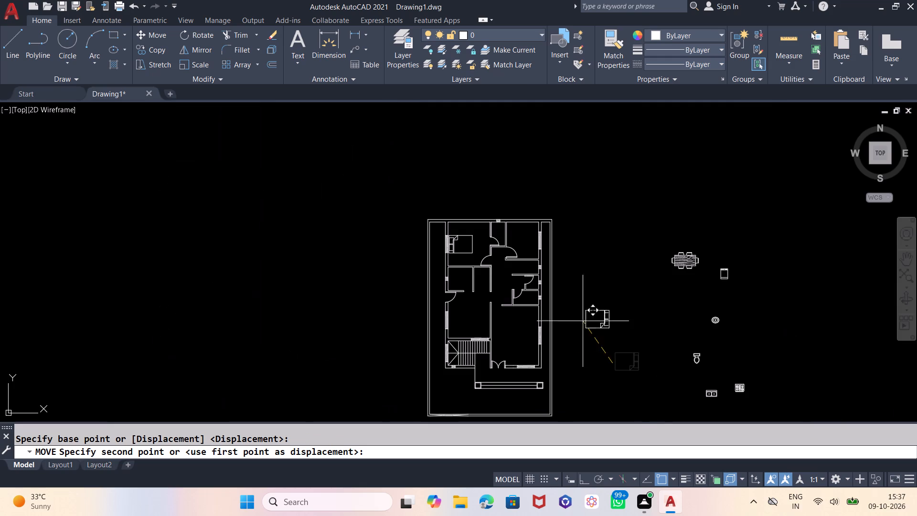
{"action": "scroll", "coordinate": [510, 248], "scroll_direction": "up", "scroll_amount": 3}
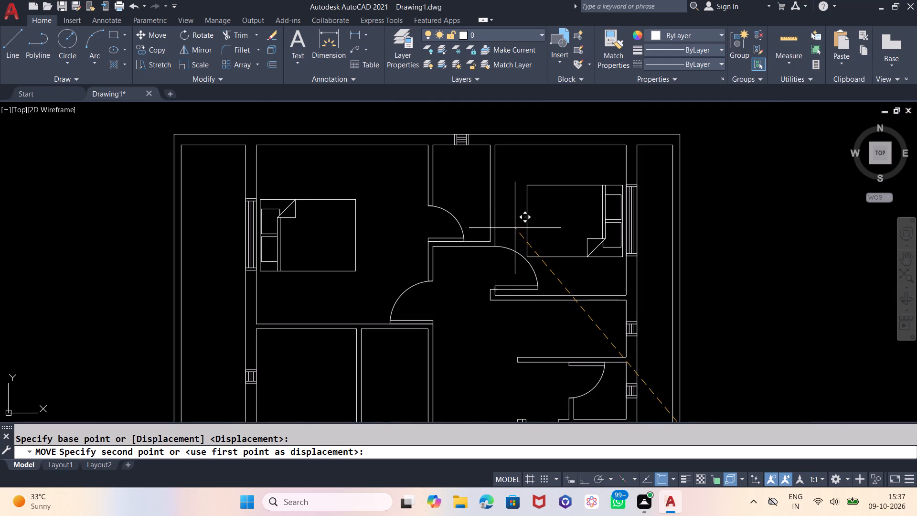
{"action": "left_click", "coordinate": [515, 228]}
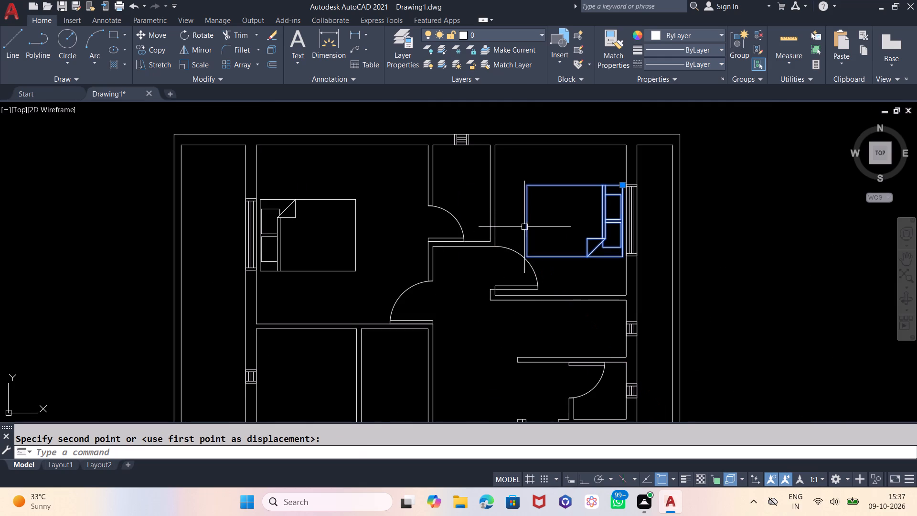
Scale down the northeast bedroom's bed freehand from a base point just west of it.
{"action": "left_click", "coordinate": [524, 227]}
{"action": "type", "text": "SC"}
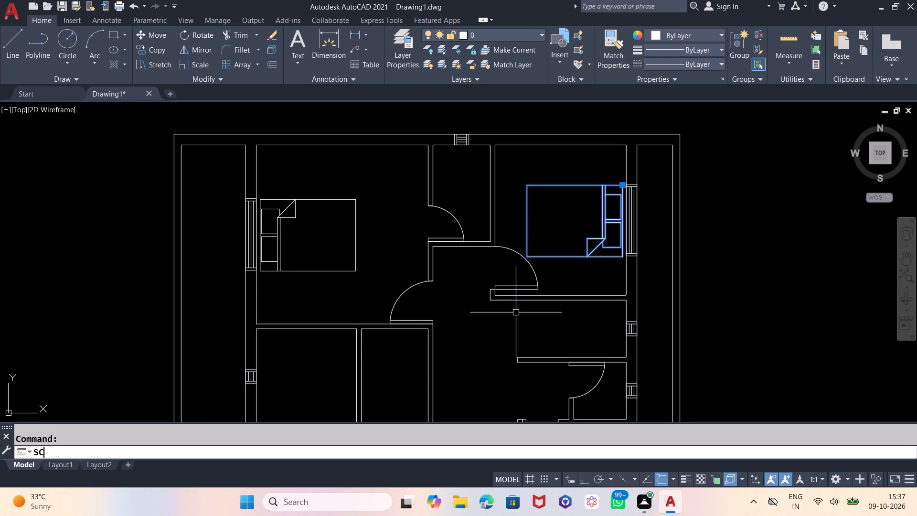
{"action": "key", "text": "Return"}
{"action": "left_click", "coordinate": [517, 235]}
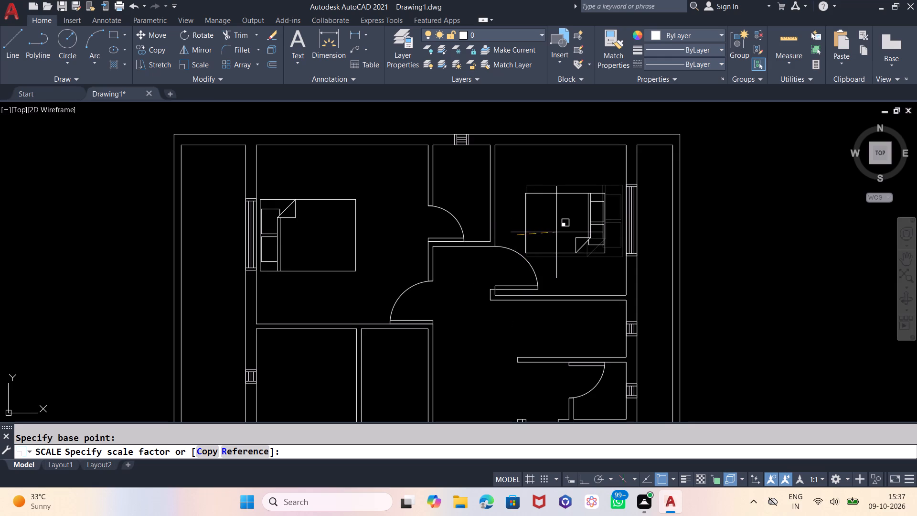
{"action": "left_click", "coordinate": [557, 232]}
Move the reduced bed east against the northeast bedroom's window and nudge it slightly north to line up with the window.
{"action": "left_click", "coordinate": [528, 227]}
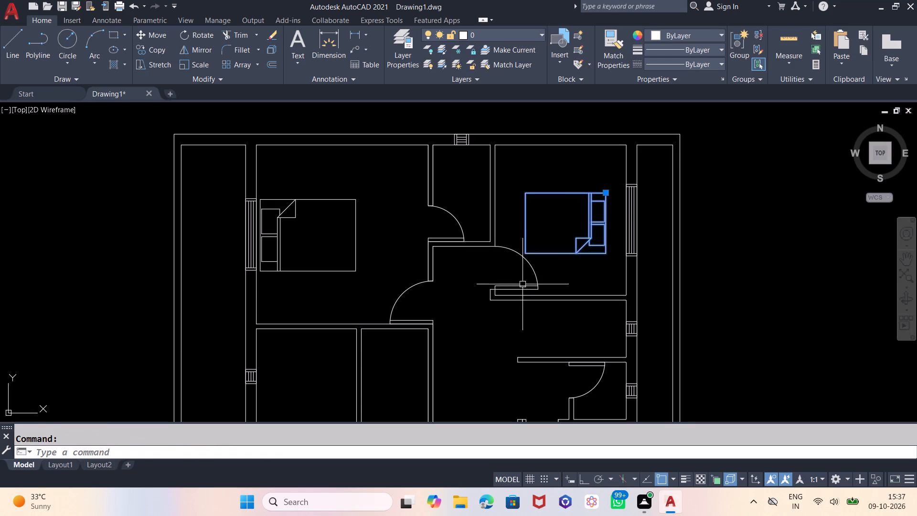
{"action": "key", "text": "m"}
{"action": "key", "text": "Return"}
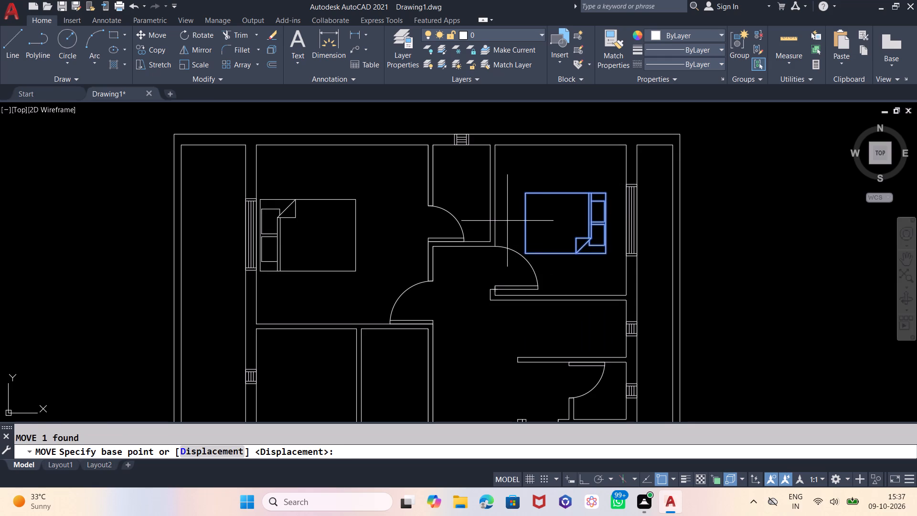
{"action": "left_click", "coordinate": [508, 219]}
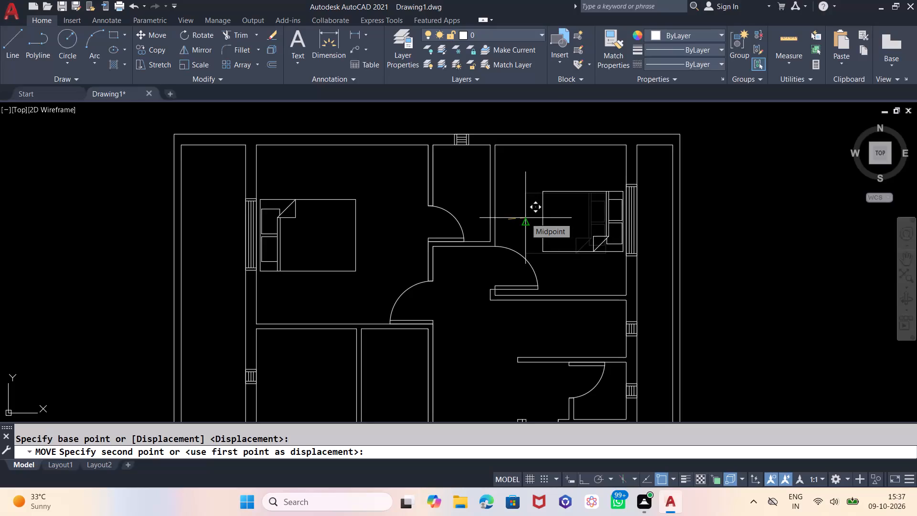
{"action": "left_click", "coordinate": [525, 218]}
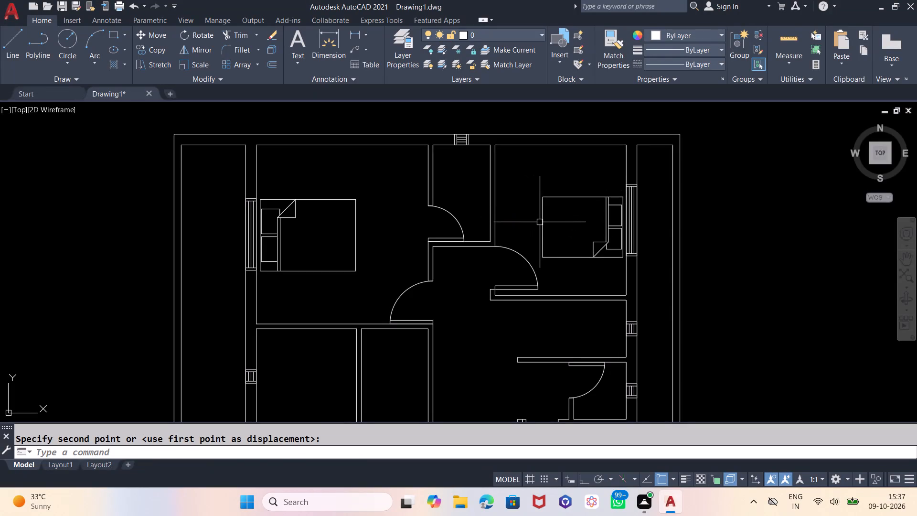
{"action": "left_click", "coordinate": [540, 223]}
{"action": "key", "text": "m"}
{"action": "key", "text": "Return"}
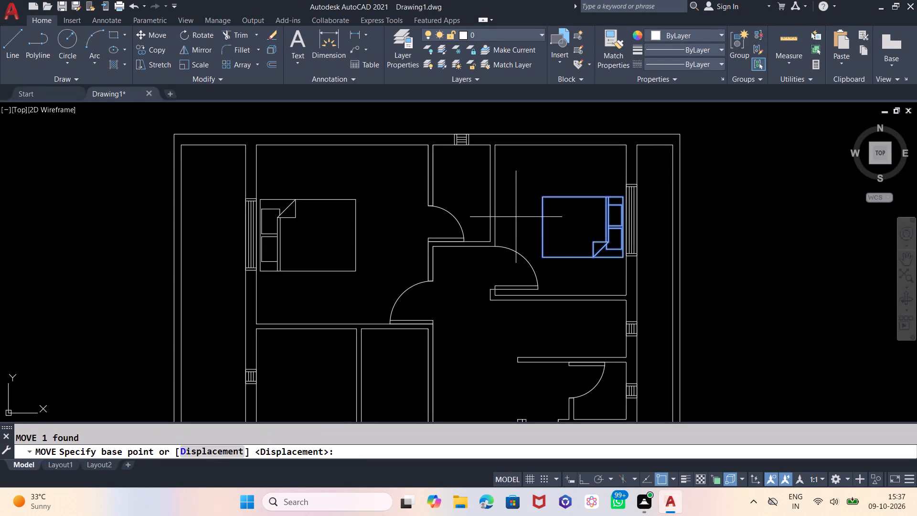
{"action": "left_click", "coordinate": [532, 215]}
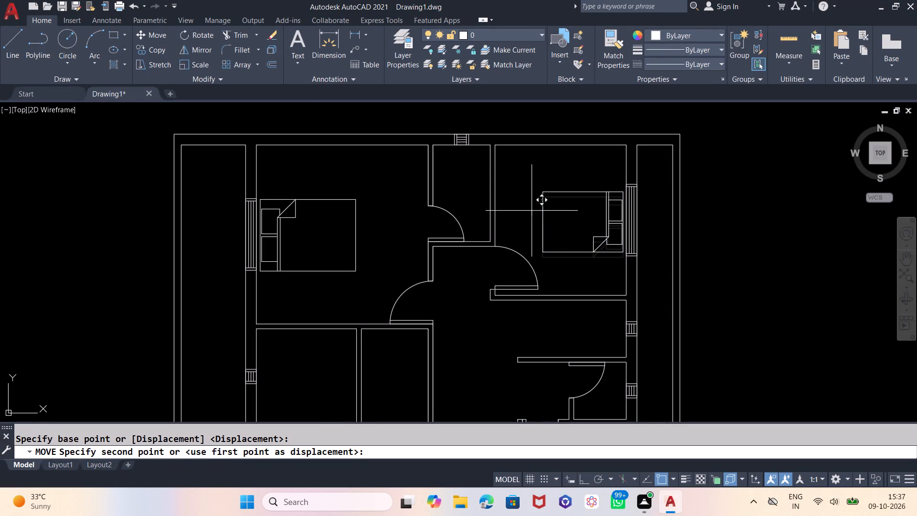
{"action": "left_click", "coordinate": [532, 211]}
Offset the inner faces of the west and east walls 2' into the room north of the stairs.
{"action": "scroll", "coordinate": [537, 238], "scroll_direction": "down", "scroll_amount": 1}
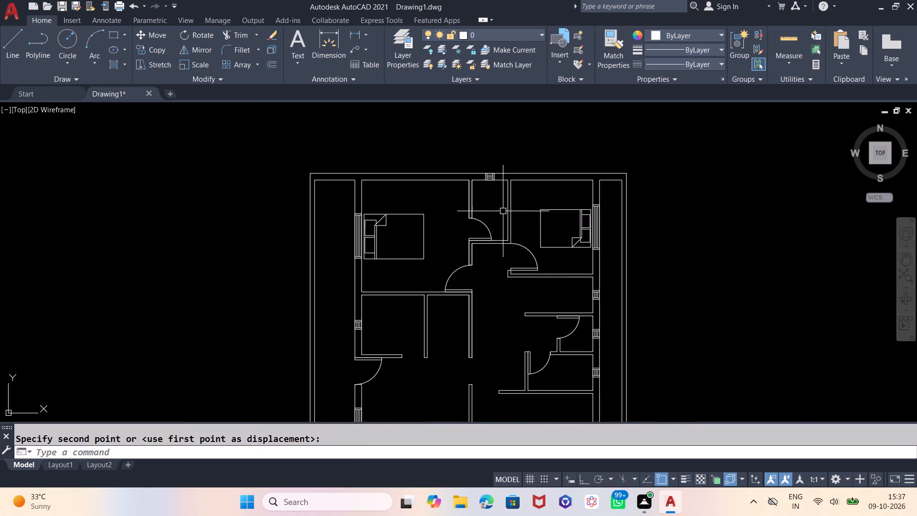
{"action": "scroll", "coordinate": [502, 210], "scroll_direction": "down", "scroll_amount": 2}
{"action": "scroll", "coordinate": [509, 272], "scroll_direction": "up", "scroll_amount": 1}
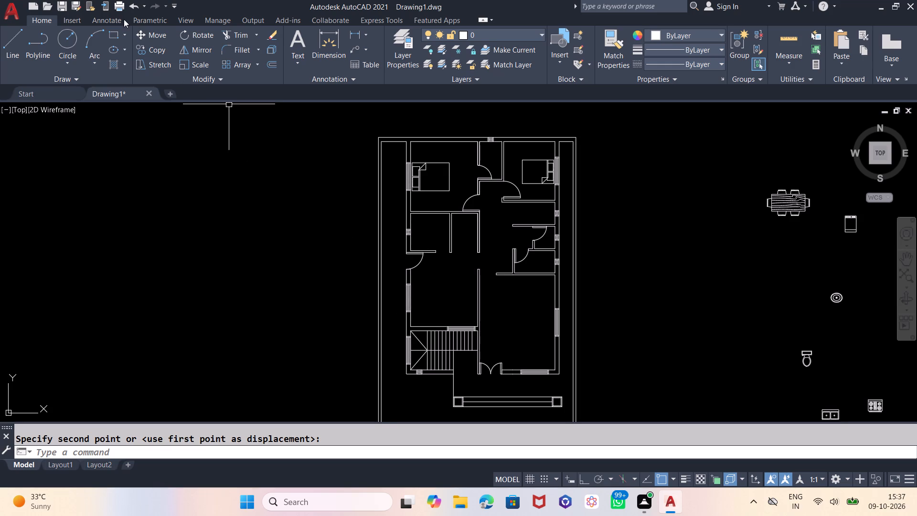
{"action": "key", "text": "o"}
{"action": "key", "text": "Return"}
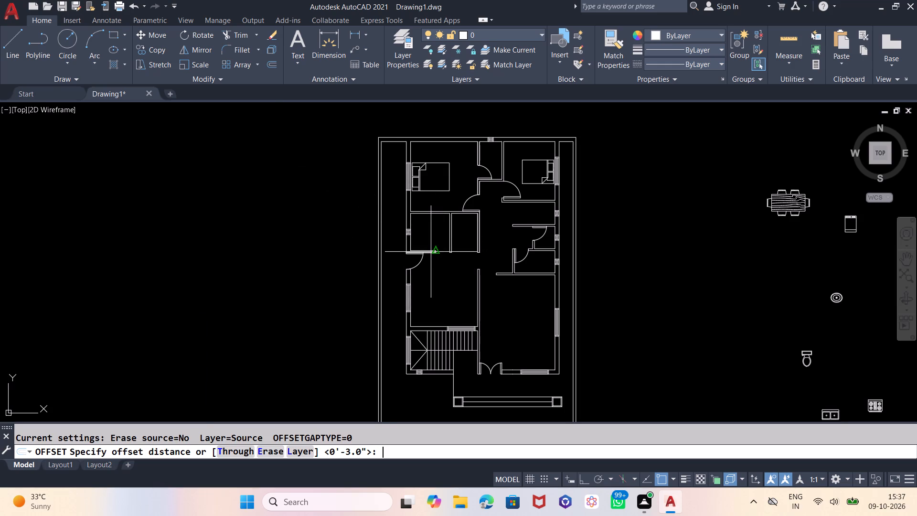
{"action": "key", "text": "2"}
{"action": "key", "text": "apostrophe"}
{"action": "key", "text": "Return"}
{"action": "scroll", "coordinate": [416, 279], "scroll_direction": "up", "scroll_amount": 1}
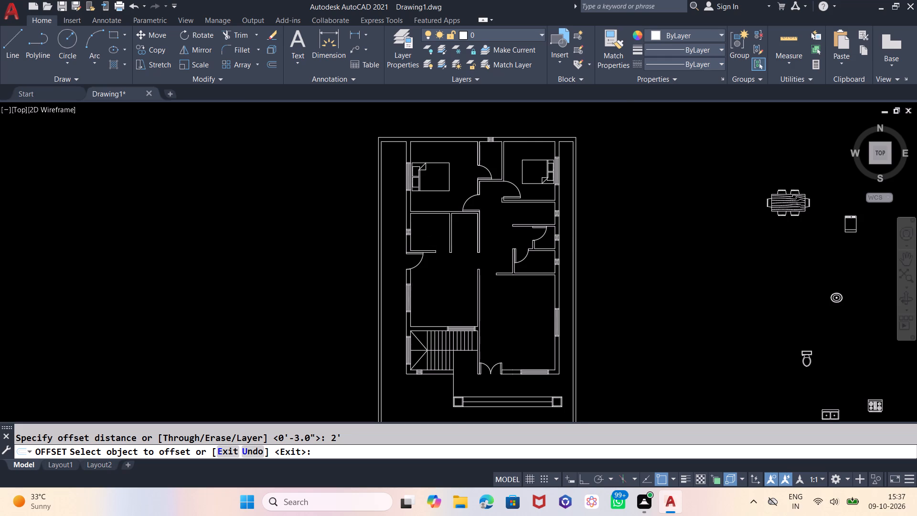
{"action": "left_click", "coordinate": [408, 274]}
{"action": "left_click", "coordinate": [452, 280]}
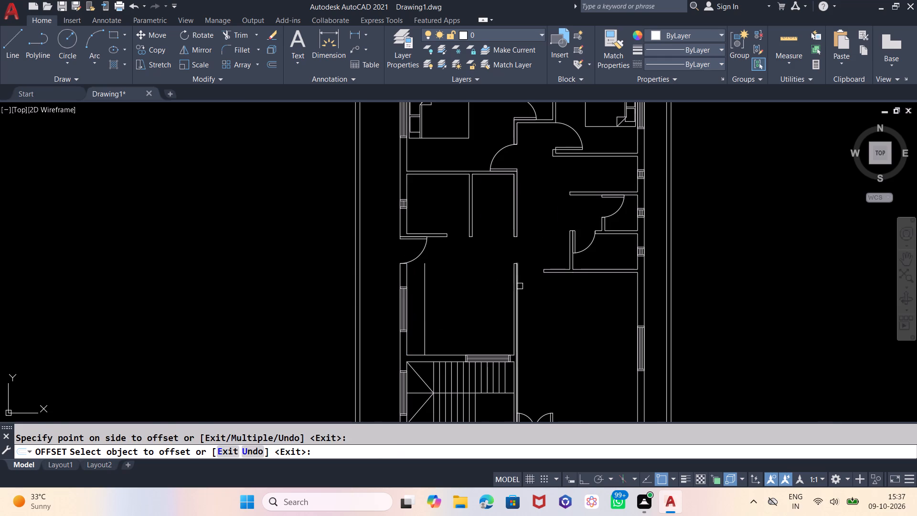
{"action": "left_click", "coordinate": [514, 283]}
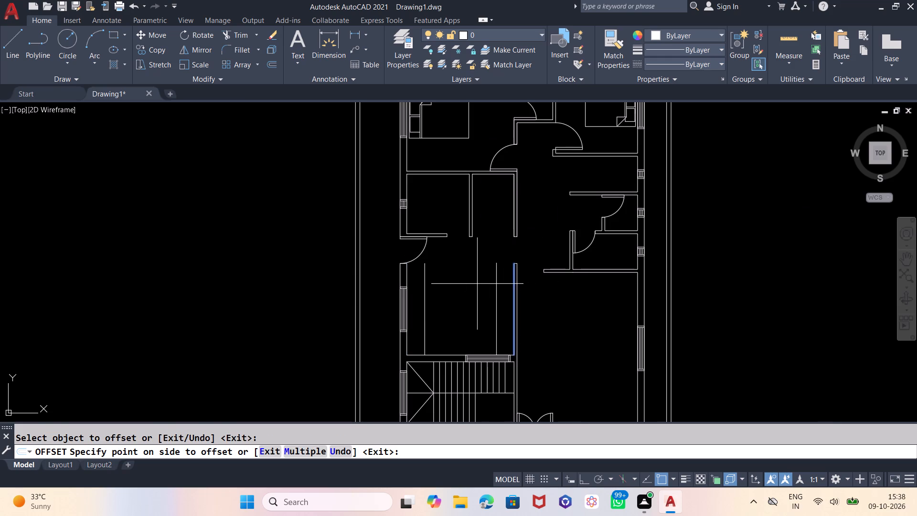
{"action": "left_click", "coordinate": [477, 284]}
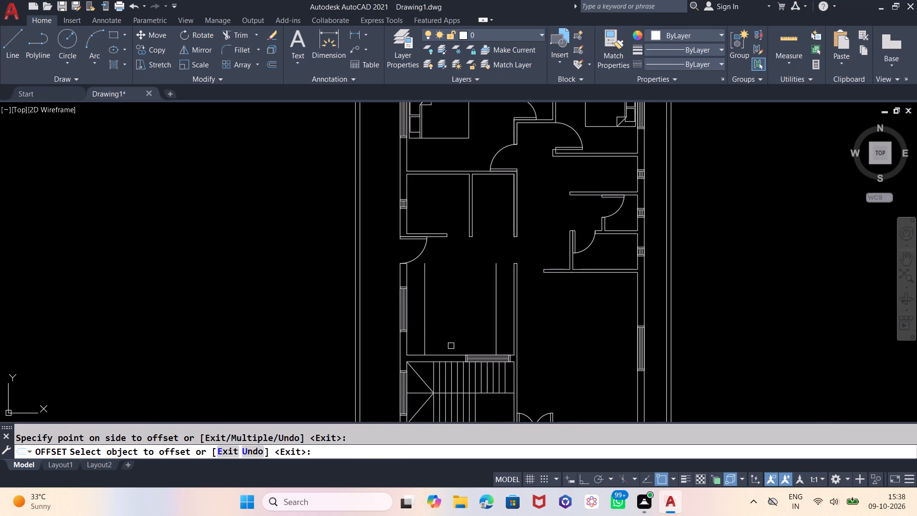
Offset both segments of the room's south wall line, including the one along the window, 2' north.
{"action": "left_click", "coordinate": [447, 355]}
{"action": "left_click", "coordinate": [452, 308]}
{"action": "scroll", "coordinate": [477, 354], "scroll_direction": "up", "scroll_amount": 2}
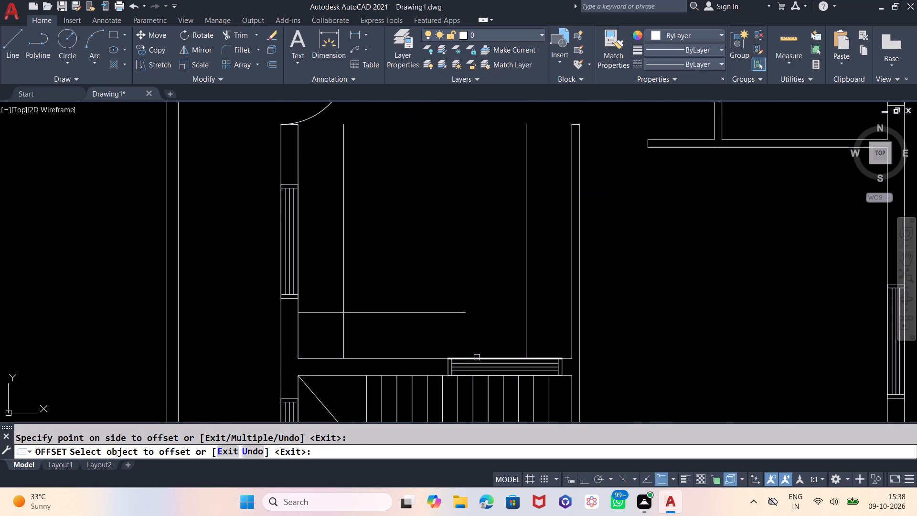
{"action": "left_click", "coordinate": [477, 357]}
{"action": "left_click", "coordinate": [476, 279]}
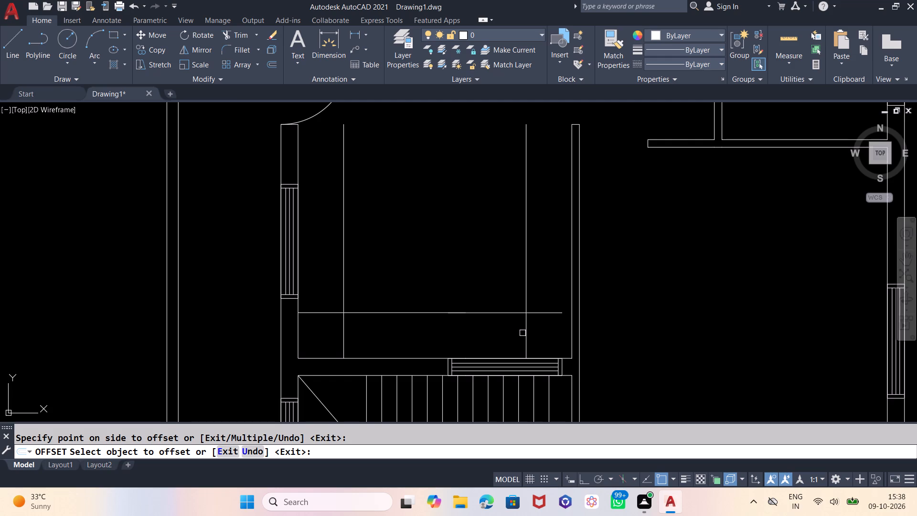
{"action": "key", "text": "Escape"}
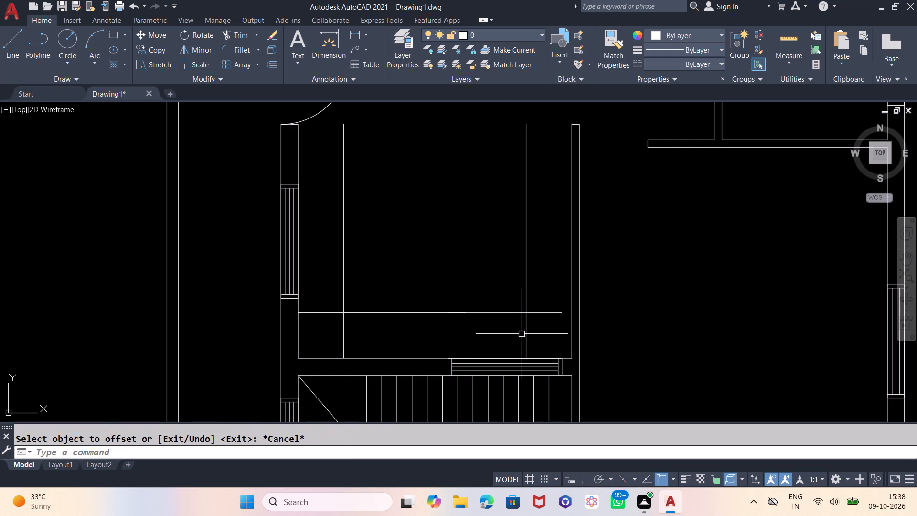
Draw a short line closing the north end between the west wall and its 2' offset line.
{"action": "key", "text": "l"}
{"action": "key", "text": "Return"}
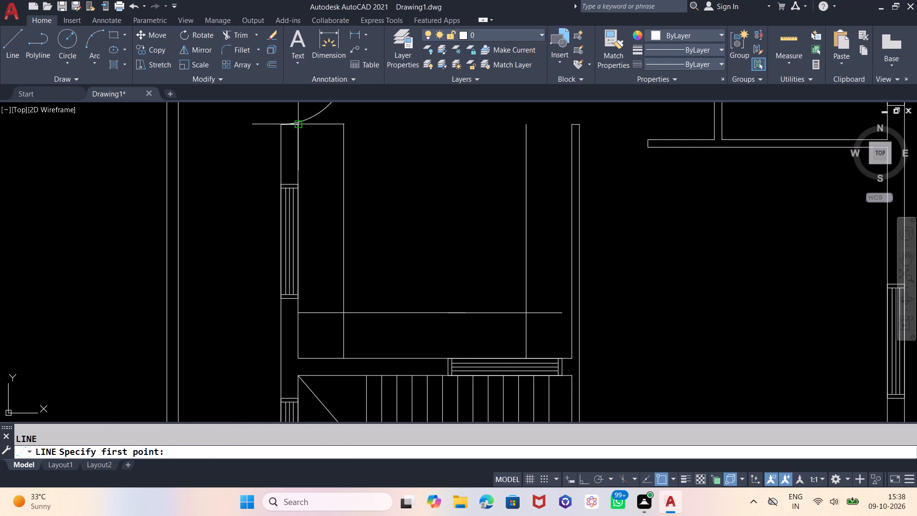
{"action": "left_click", "coordinate": [297, 125]}
{"action": "left_click", "coordinate": [342, 124]}
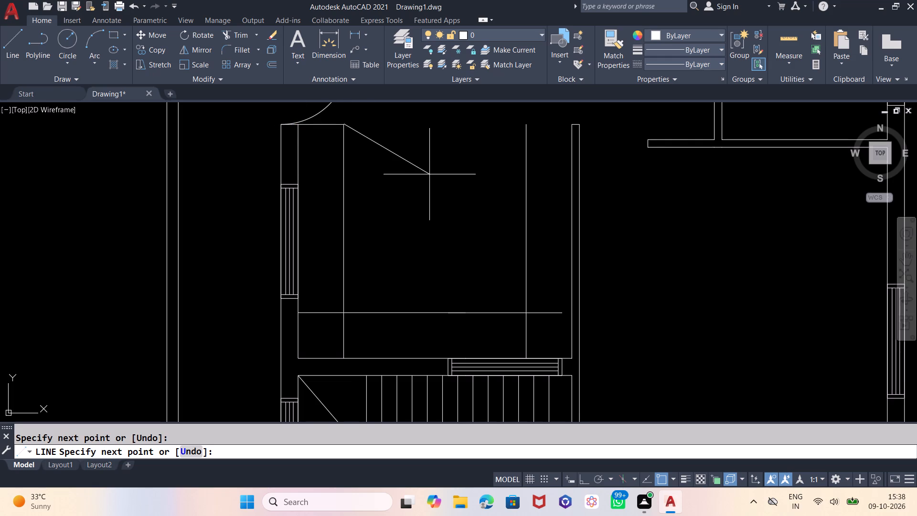
{"action": "key", "text": "Escape"}
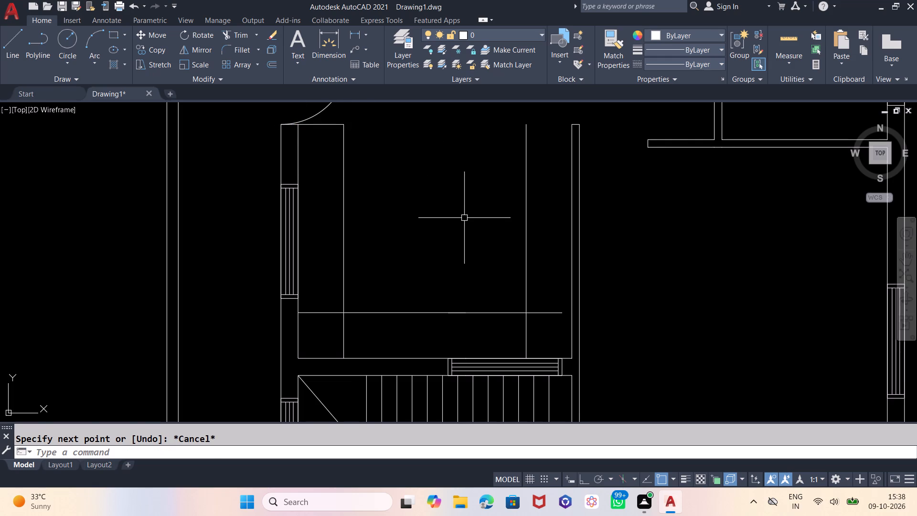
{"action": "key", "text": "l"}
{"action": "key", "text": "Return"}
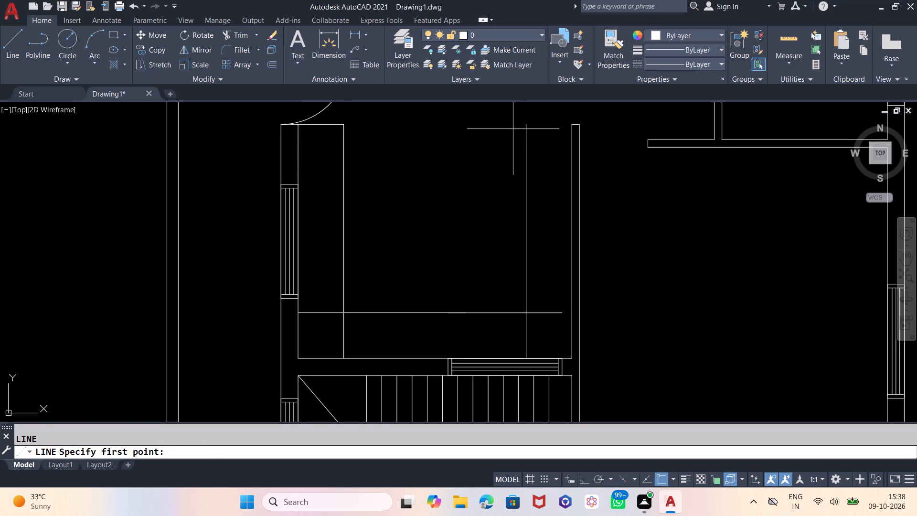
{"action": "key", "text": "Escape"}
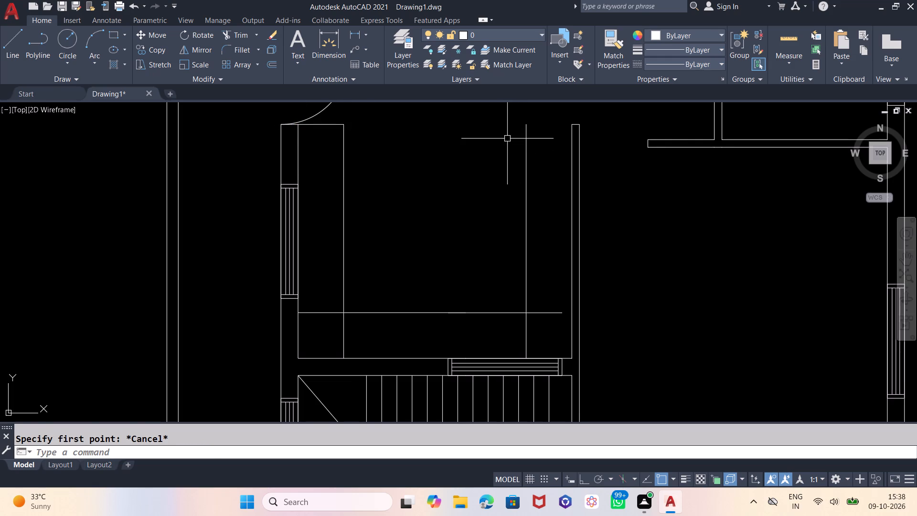
Trim away the east offset line and the overlapping ends at the southwest corner, leaving an L-shaped counter outline.
{"action": "type", "text": "TR"}
{"action": "key", "text": "Return"}
{"action": "key", "text": "Return"}
{"action": "left_click", "coordinate": [533, 161]}
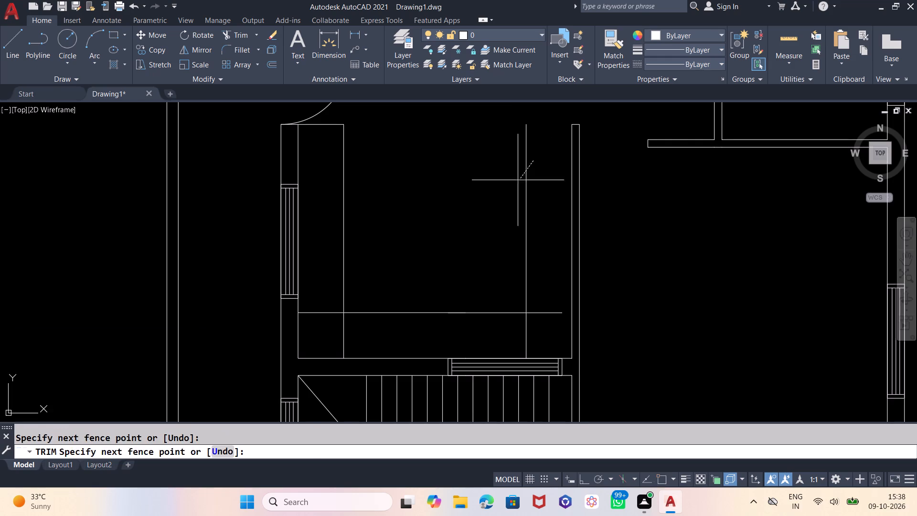
{"action": "left_click", "coordinate": [509, 190]}
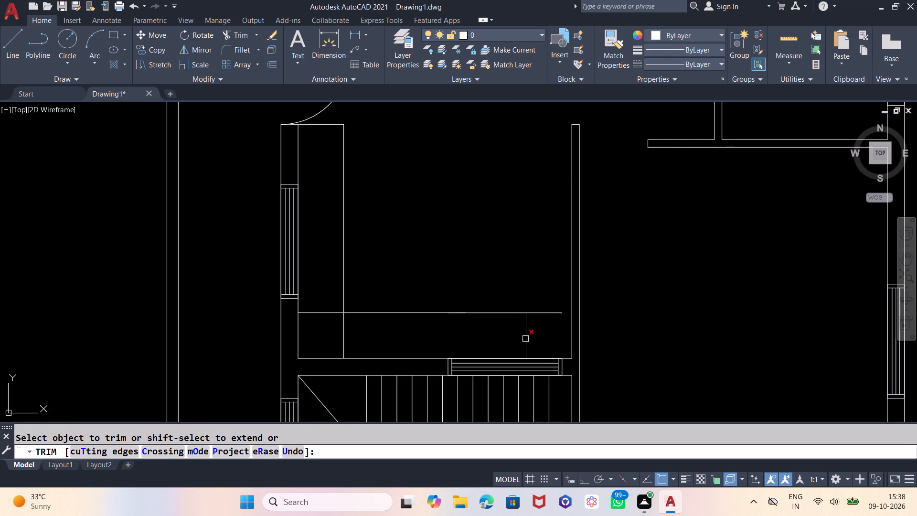
{"action": "left_click", "coordinate": [527, 336]}
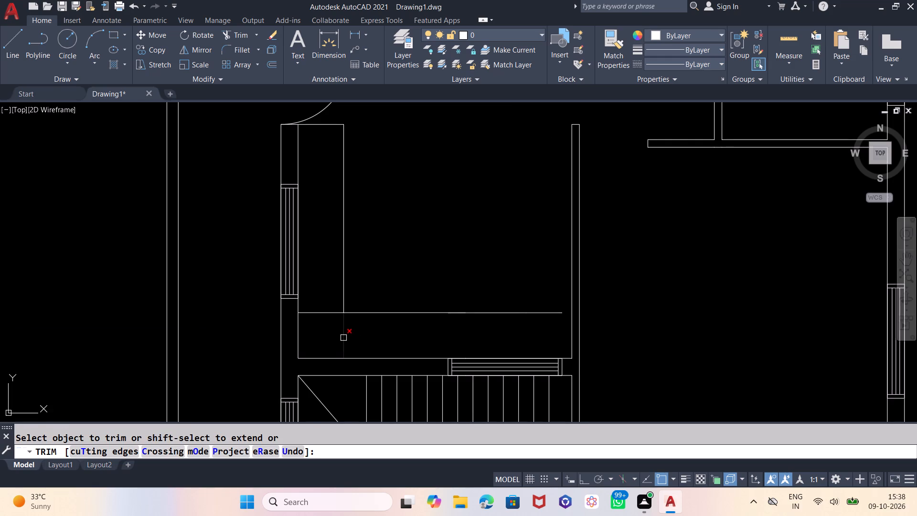
{"action": "left_click", "coordinate": [343, 338]}
{"action": "left_click", "coordinate": [315, 315]}
With Ortho on, draw a line about 1'-8" east from the south counter line's end, crossing the east wall.
{"action": "left_click", "coordinate": [11, 39]}
{"action": "scroll", "coordinate": [562, 330], "scroll_direction": "up", "scroll_amount": 2}
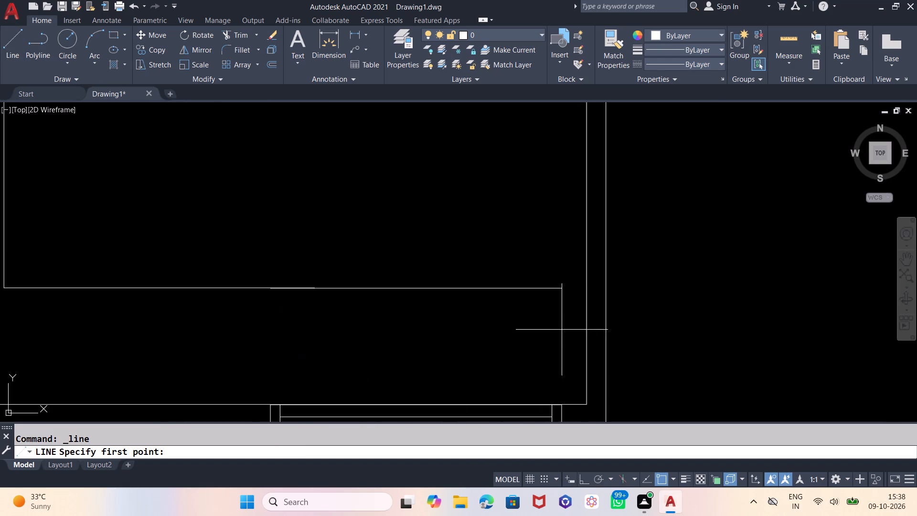
{"action": "left_click", "coordinate": [561, 291]}
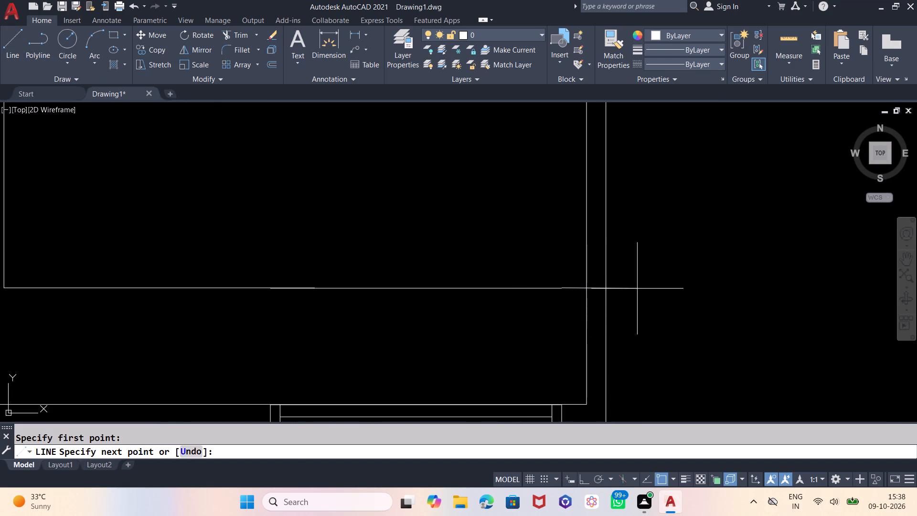
{"action": "key", "text": "F8"}
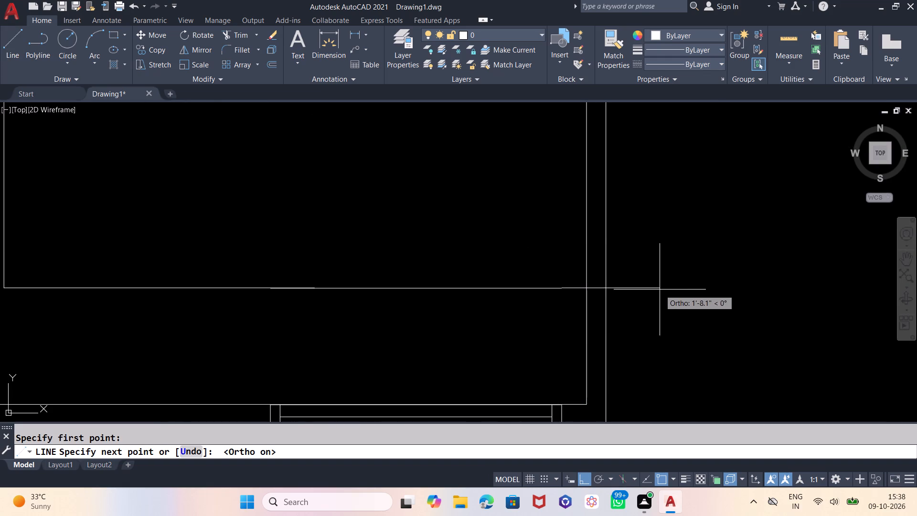
{"action": "left_click", "coordinate": [660, 290]}
{"action": "key", "text": "Escape"}
Trim the new line's excess beyond and within the east wall, back to the wall's inner face.
{"action": "type", "text": "TR"}
{"action": "key", "text": "Return"}
{"action": "key", "text": "Return"}
{"action": "left_click", "coordinate": [655, 324]}
{"action": "left_click", "coordinate": [642, 287]}
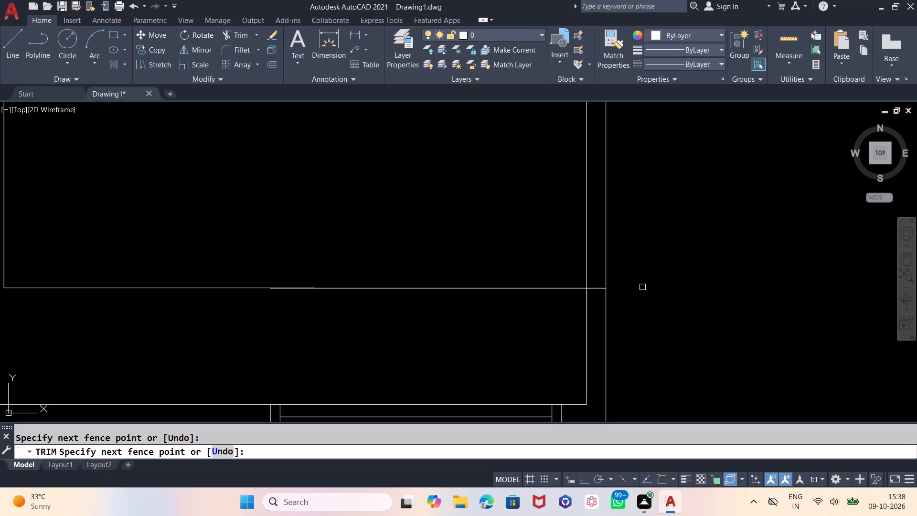
{"action": "left_click", "coordinate": [595, 290]}
{"action": "scroll", "coordinate": [615, 228], "scroll_direction": "down", "scroll_amount": 2}
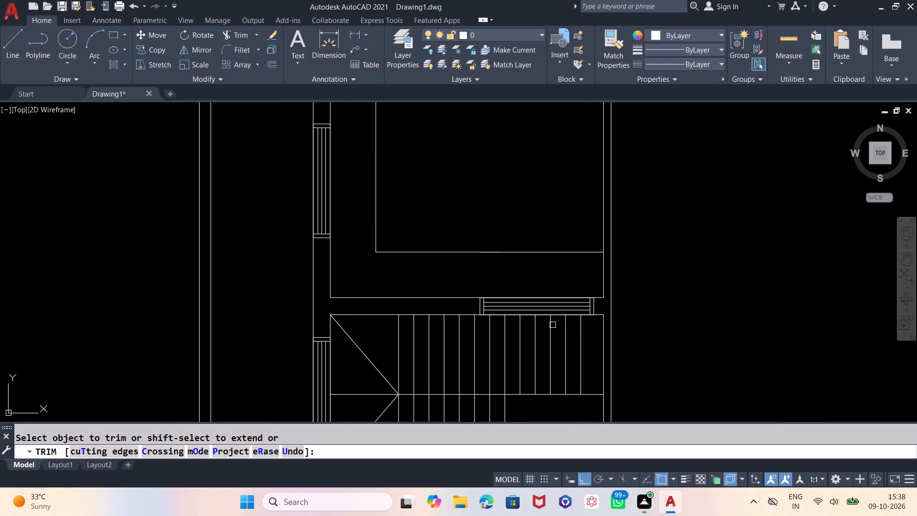
{"action": "scroll", "coordinate": [544, 358], "scroll_direction": "down", "scroll_amount": 1}
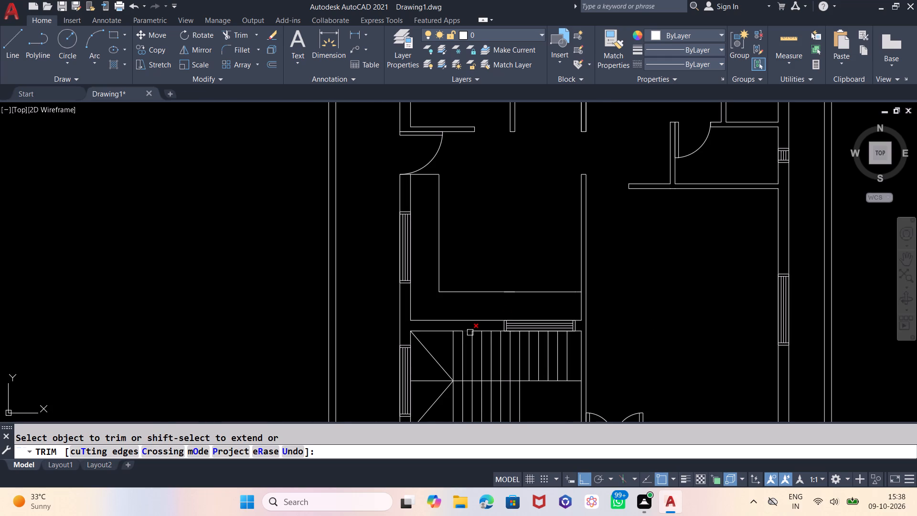
{"action": "key", "text": "Escape"}
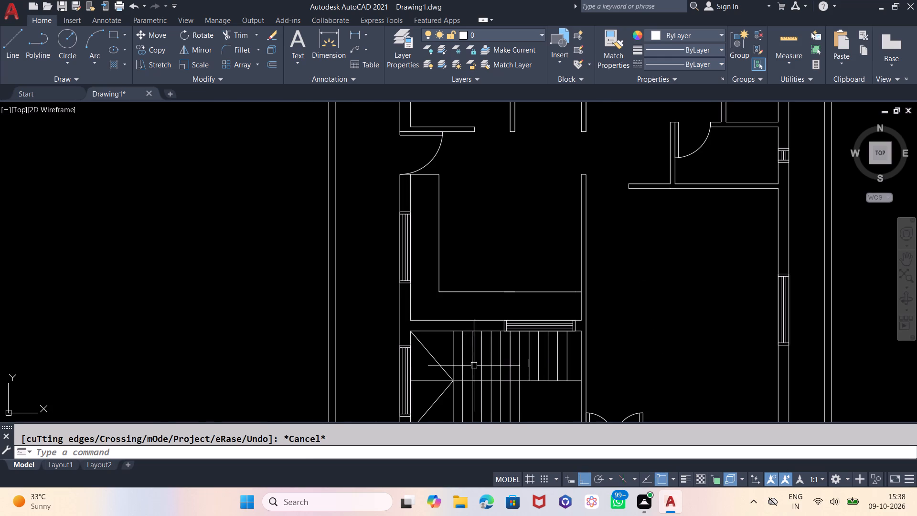
Rotate the stove block outside the plan 90° about a base point just southwest of it.
{"action": "scroll", "coordinate": [323, 303], "scroll_direction": "down", "scroll_amount": 2}
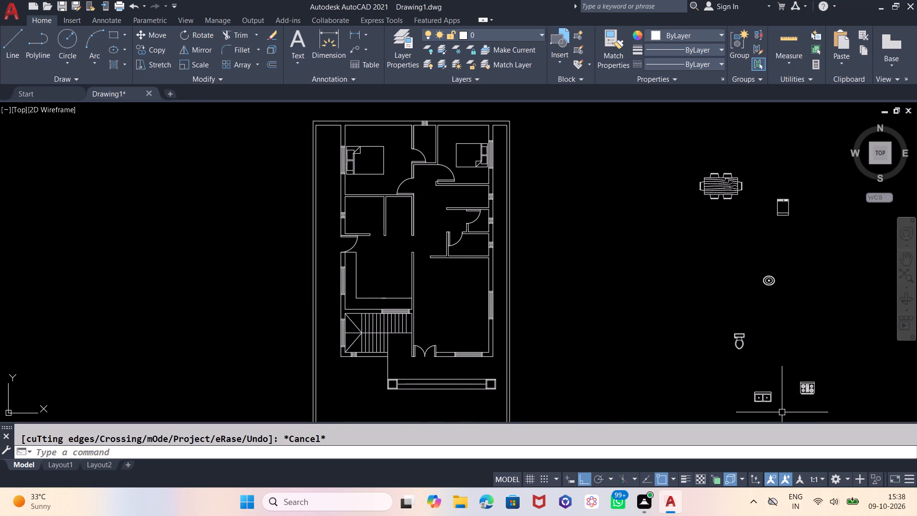
{"action": "scroll", "coordinate": [782, 412], "scroll_direction": "up", "scroll_amount": 1}
{"action": "scroll", "coordinate": [608, 288], "scroll_direction": "down", "scroll_amount": 1}
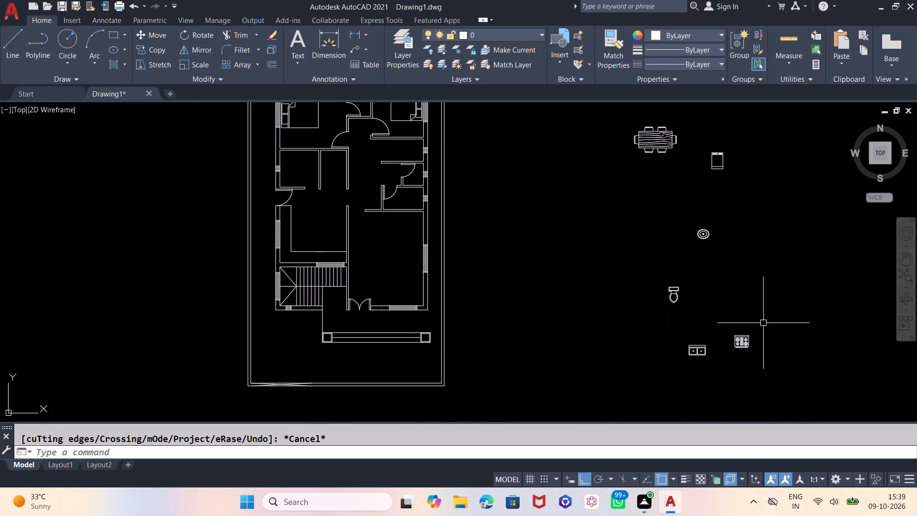
{"action": "left_click", "coordinate": [762, 323]}
{"action": "left_click", "coordinate": [728, 351]}
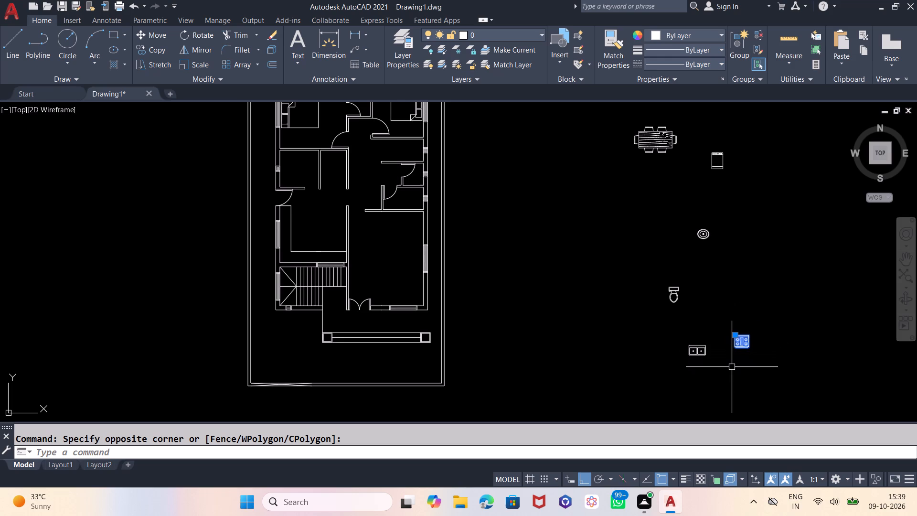
{"action": "type", "text": "RO"}
{"action": "key", "text": "Return"}
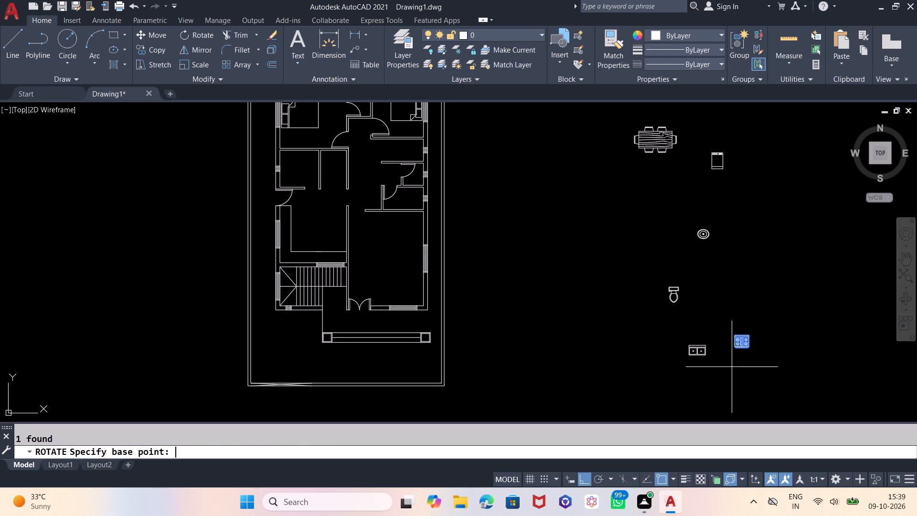
{"action": "left_click", "coordinate": [732, 367]}
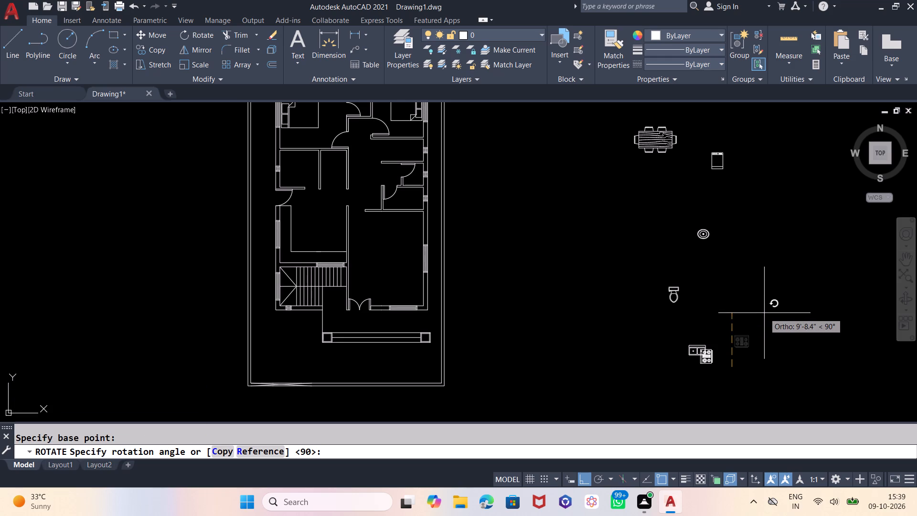
{"action": "left_click", "coordinate": [764, 313]}
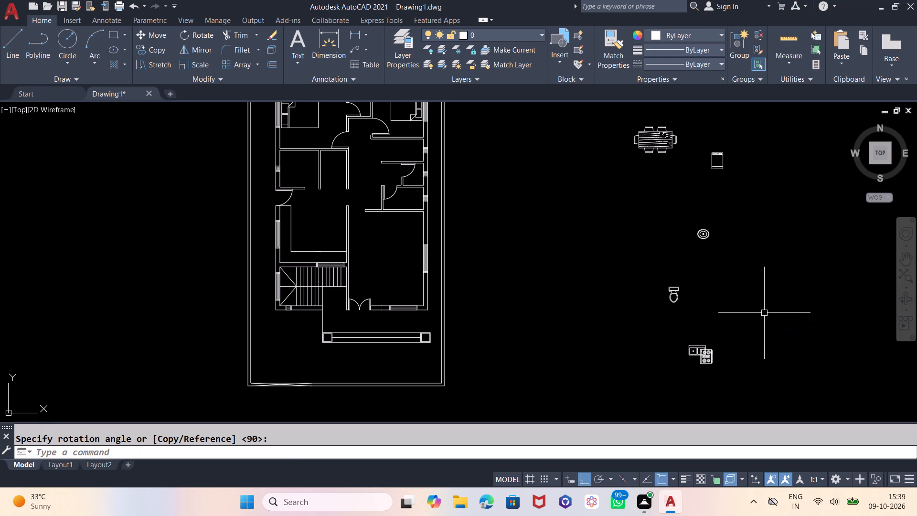
With Ortho off, move the stove from outside the plan onto the kitchen's west counter, beside the west window.
{"action": "left_click", "coordinate": [709, 362]}
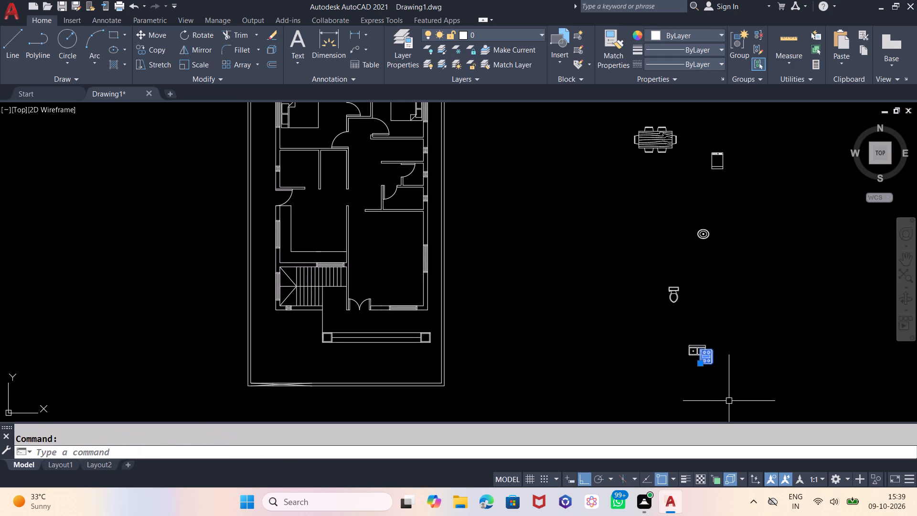
{"action": "key", "text": "m"}
{"action": "key", "text": "Return"}
{"action": "left_click", "coordinate": [719, 370]}
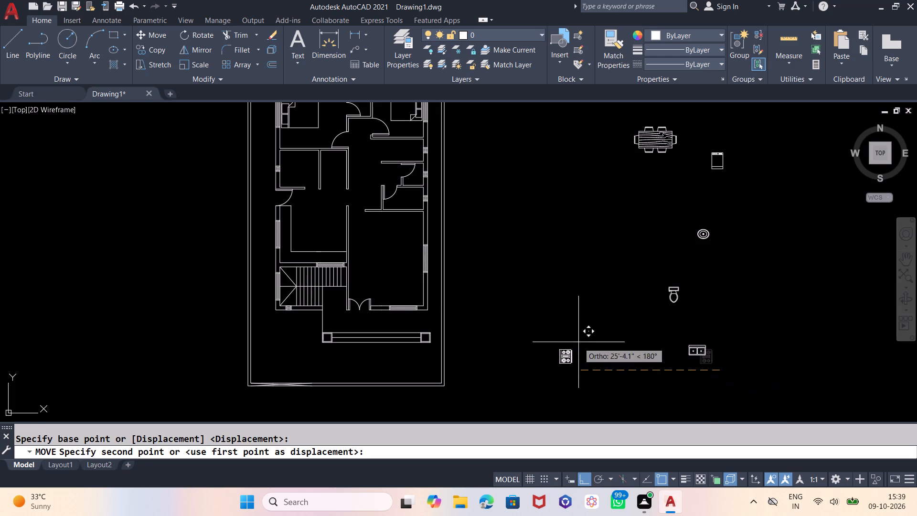
{"action": "key", "text": "F8"}
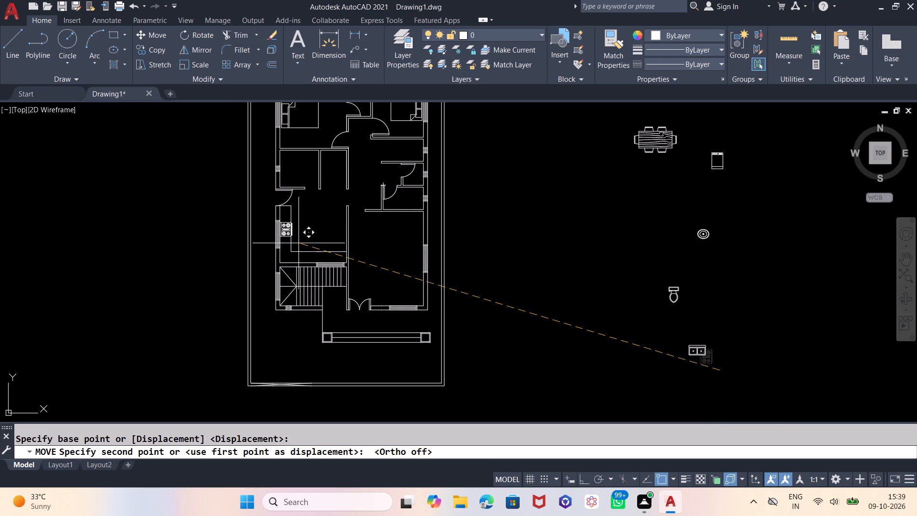
{"action": "left_click", "coordinate": [299, 243]}
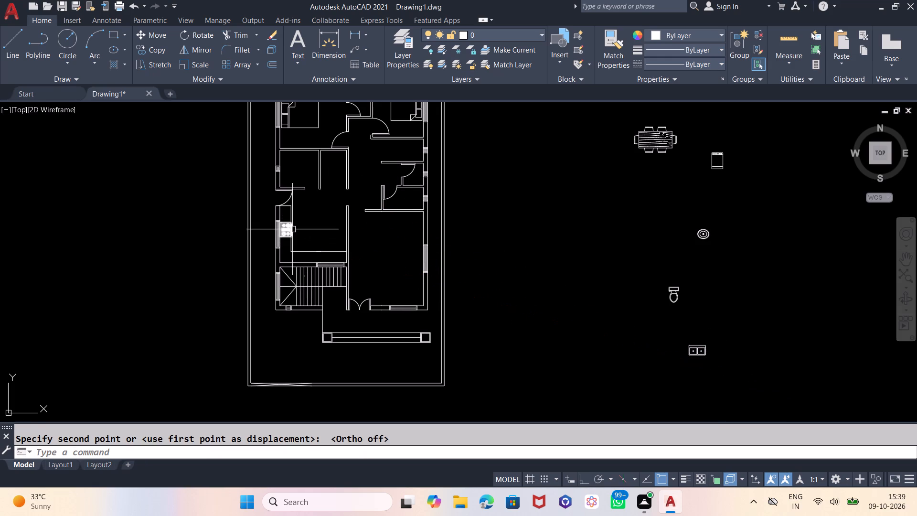
Scale the stove down freehand about a base point on the block, to roughly the counter's depth.
{"action": "left_click", "coordinate": [291, 229]}
{"action": "type", "text": "SC"}
{"action": "key", "text": "Return"}
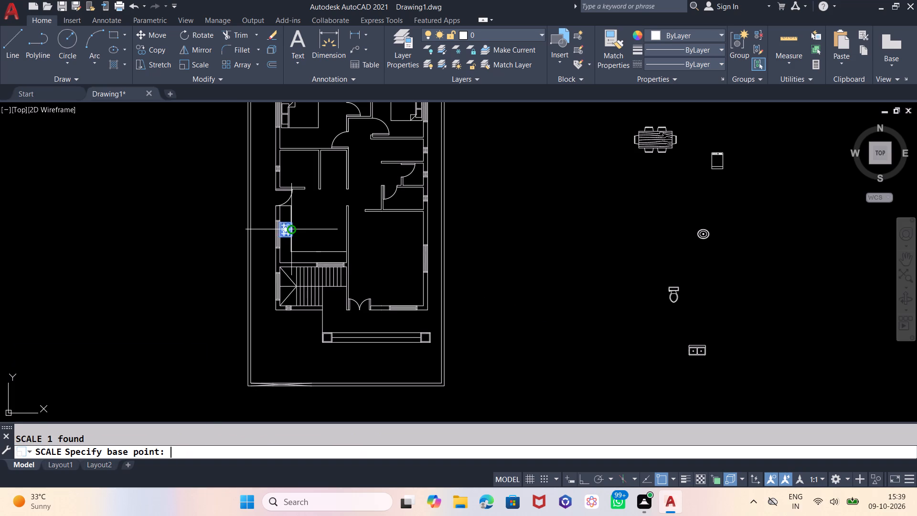
{"action": "left_click", "coordinate": [289, 230]}
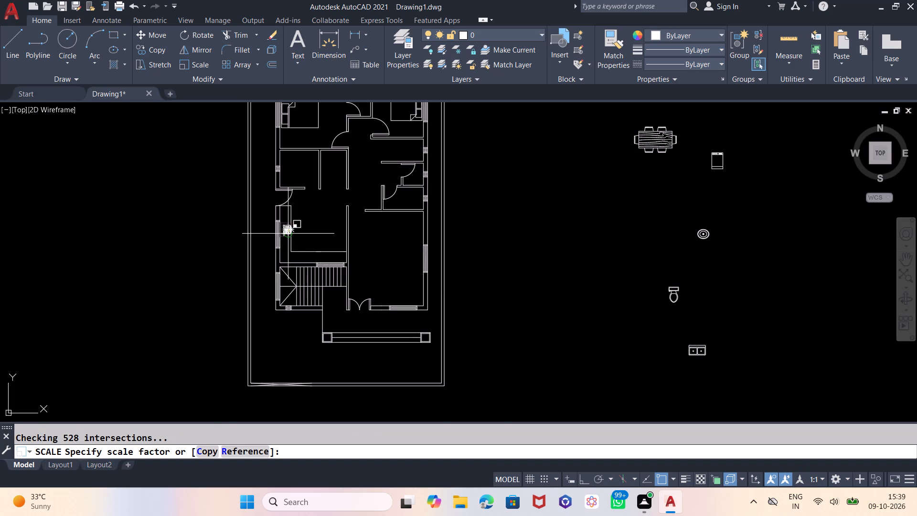
{"action": "scroll", "coordinate": [287, 236], "scroll_direction": "up", "scroll_amount": 3}
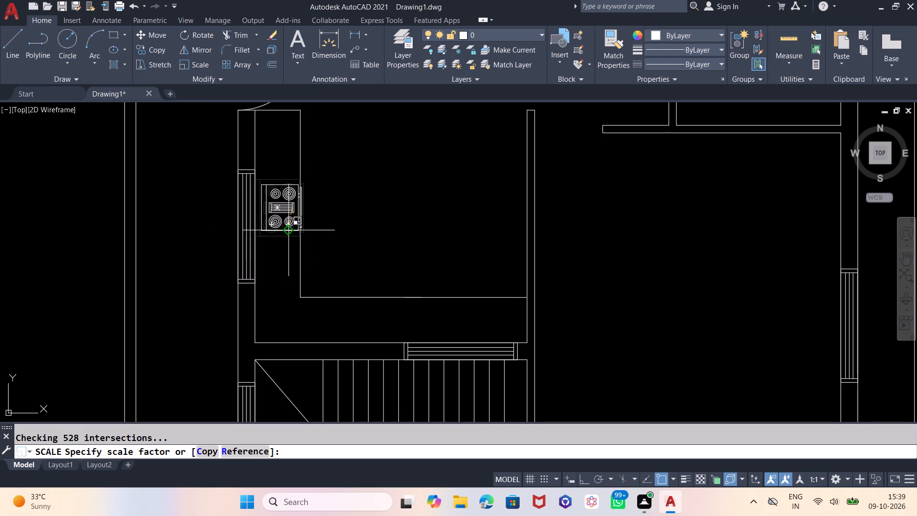
{"action": "left_click", "coordinate": [287, 233]}
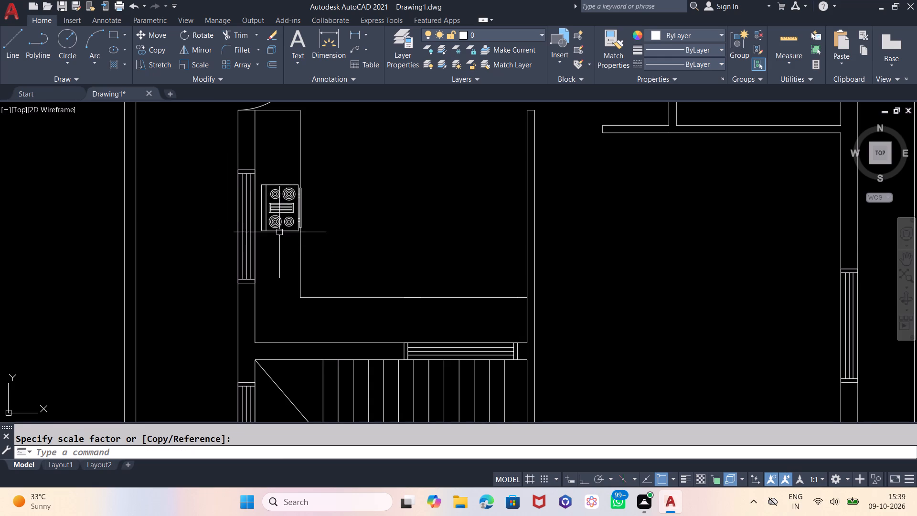
Move the stove slightly south and west so it sits within the west counter.
{"action": "left_click", "coordinate": [279, 224]}
{"action": "key", "text": "m"}
{"action": "key", "text": "Return"}
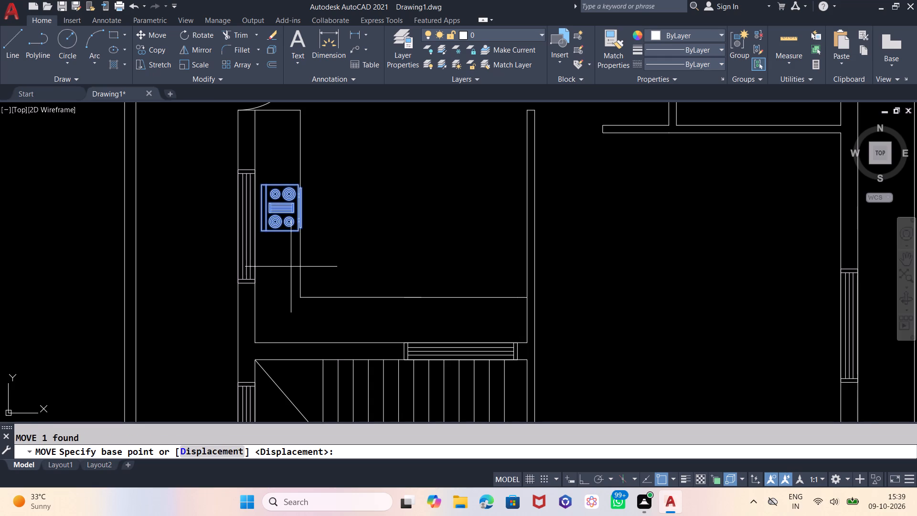
{"action": "left_click", "coordinate": [283, 265]}
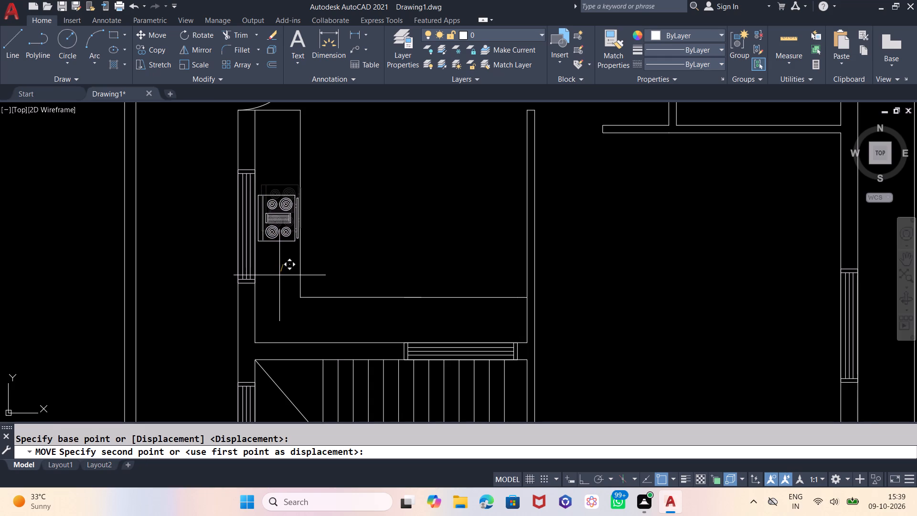
{"action": "left_click", "coordinate": [279, 275]}
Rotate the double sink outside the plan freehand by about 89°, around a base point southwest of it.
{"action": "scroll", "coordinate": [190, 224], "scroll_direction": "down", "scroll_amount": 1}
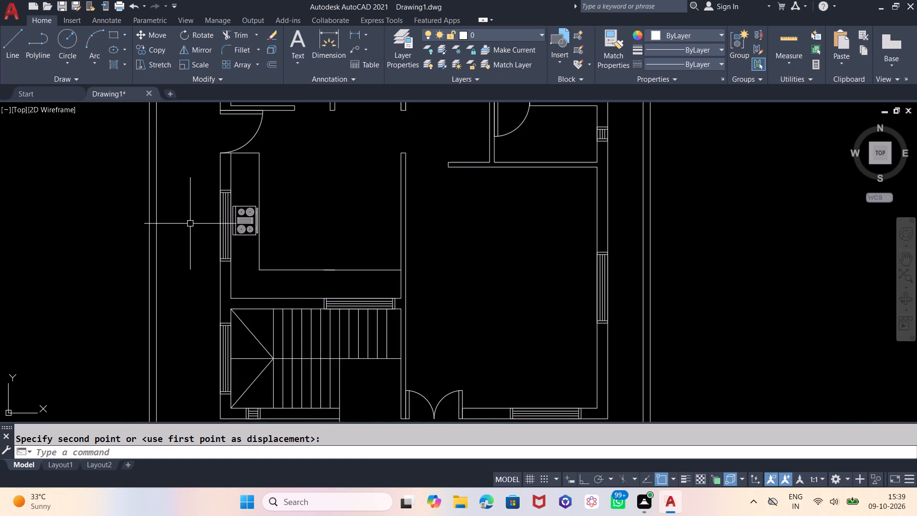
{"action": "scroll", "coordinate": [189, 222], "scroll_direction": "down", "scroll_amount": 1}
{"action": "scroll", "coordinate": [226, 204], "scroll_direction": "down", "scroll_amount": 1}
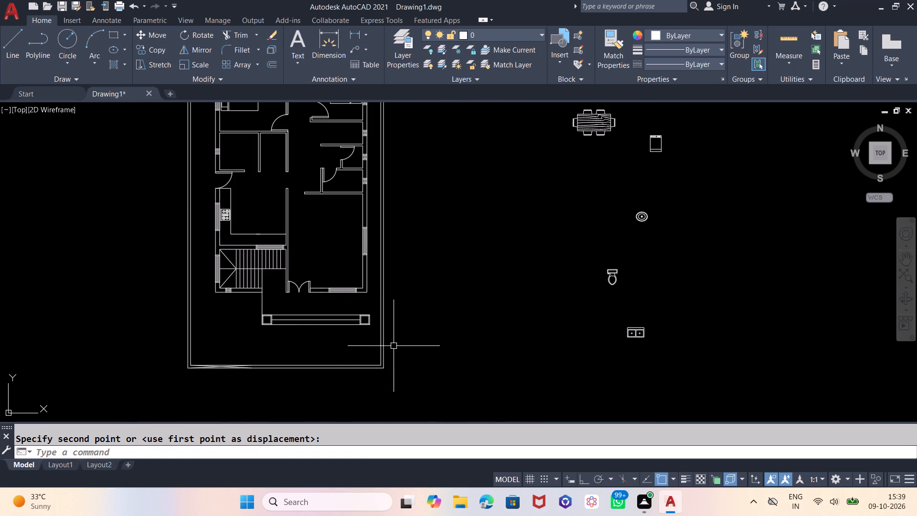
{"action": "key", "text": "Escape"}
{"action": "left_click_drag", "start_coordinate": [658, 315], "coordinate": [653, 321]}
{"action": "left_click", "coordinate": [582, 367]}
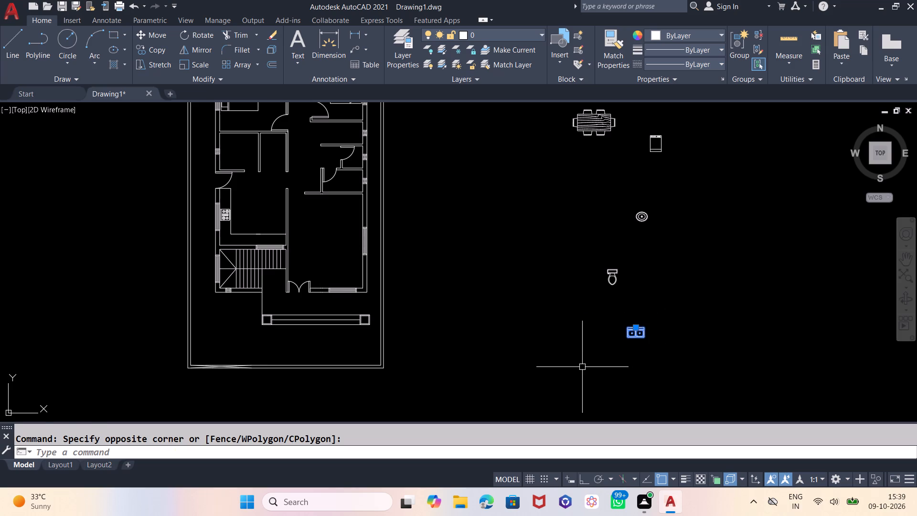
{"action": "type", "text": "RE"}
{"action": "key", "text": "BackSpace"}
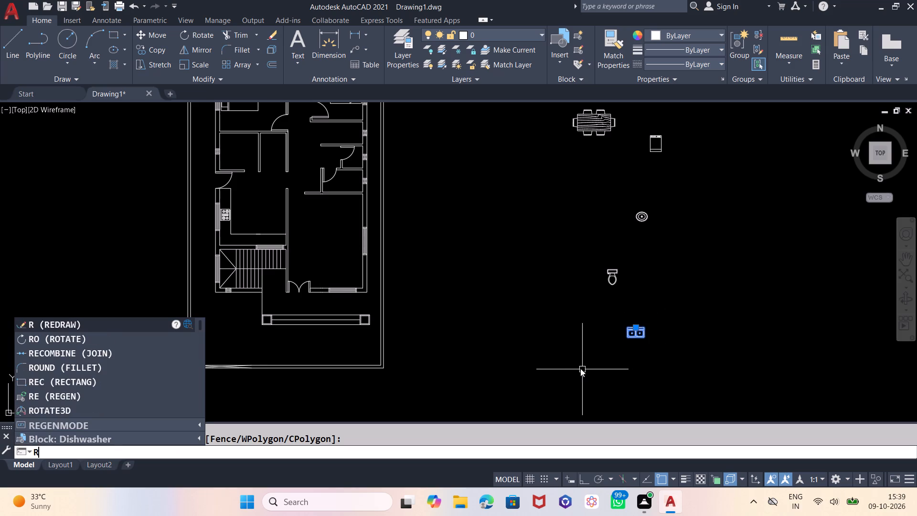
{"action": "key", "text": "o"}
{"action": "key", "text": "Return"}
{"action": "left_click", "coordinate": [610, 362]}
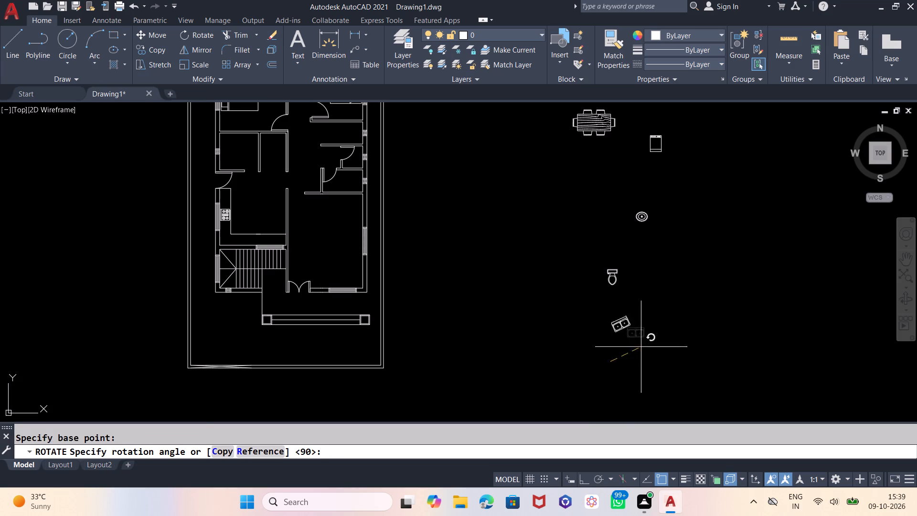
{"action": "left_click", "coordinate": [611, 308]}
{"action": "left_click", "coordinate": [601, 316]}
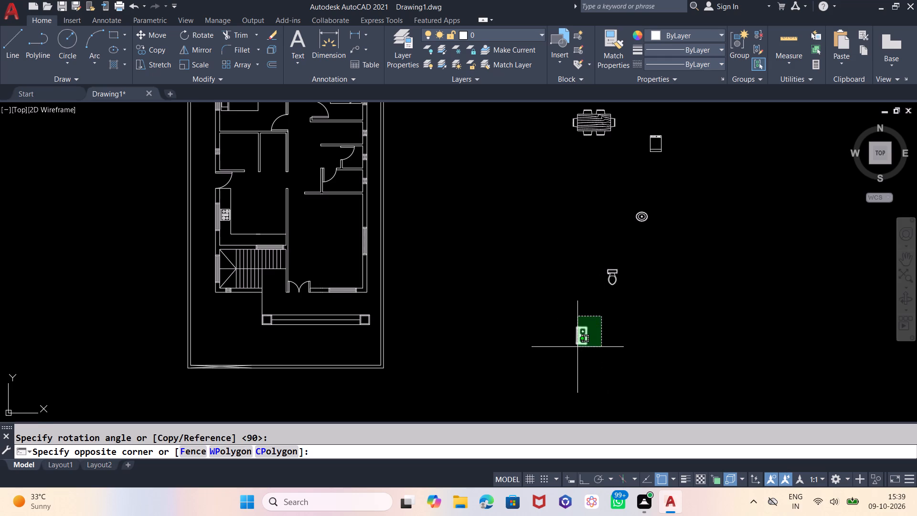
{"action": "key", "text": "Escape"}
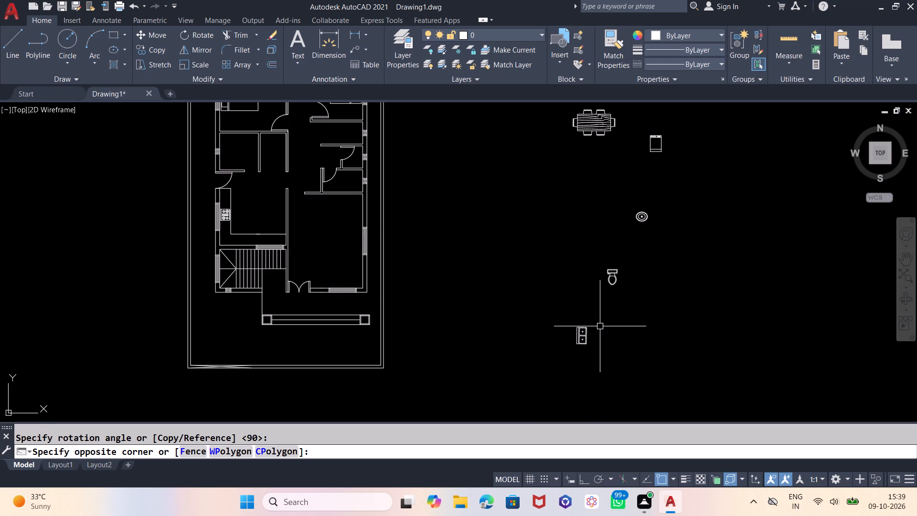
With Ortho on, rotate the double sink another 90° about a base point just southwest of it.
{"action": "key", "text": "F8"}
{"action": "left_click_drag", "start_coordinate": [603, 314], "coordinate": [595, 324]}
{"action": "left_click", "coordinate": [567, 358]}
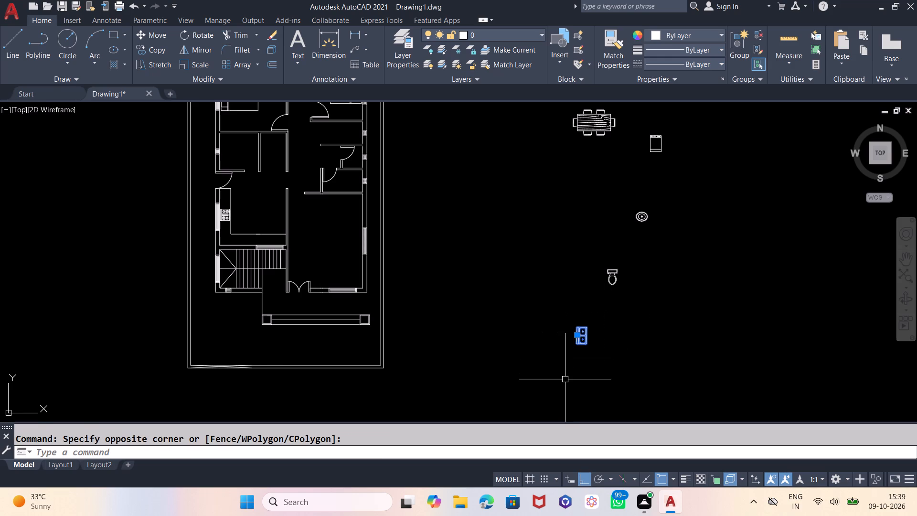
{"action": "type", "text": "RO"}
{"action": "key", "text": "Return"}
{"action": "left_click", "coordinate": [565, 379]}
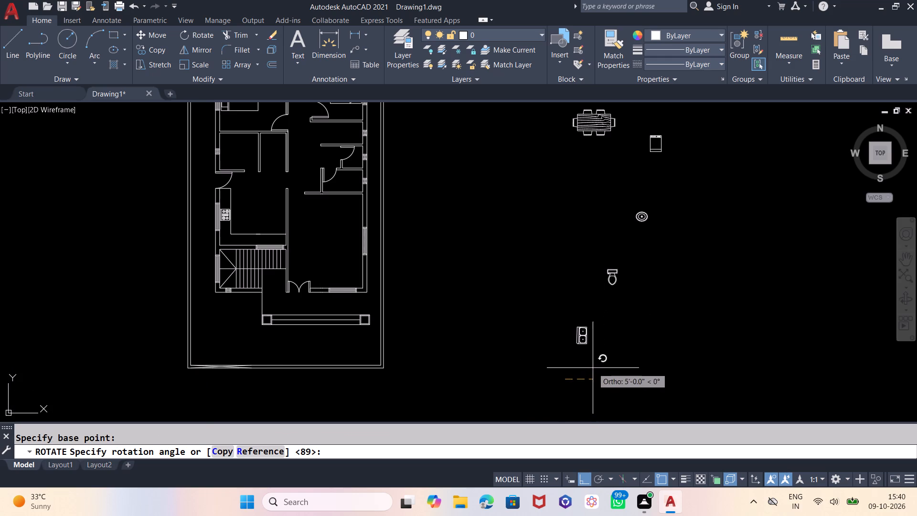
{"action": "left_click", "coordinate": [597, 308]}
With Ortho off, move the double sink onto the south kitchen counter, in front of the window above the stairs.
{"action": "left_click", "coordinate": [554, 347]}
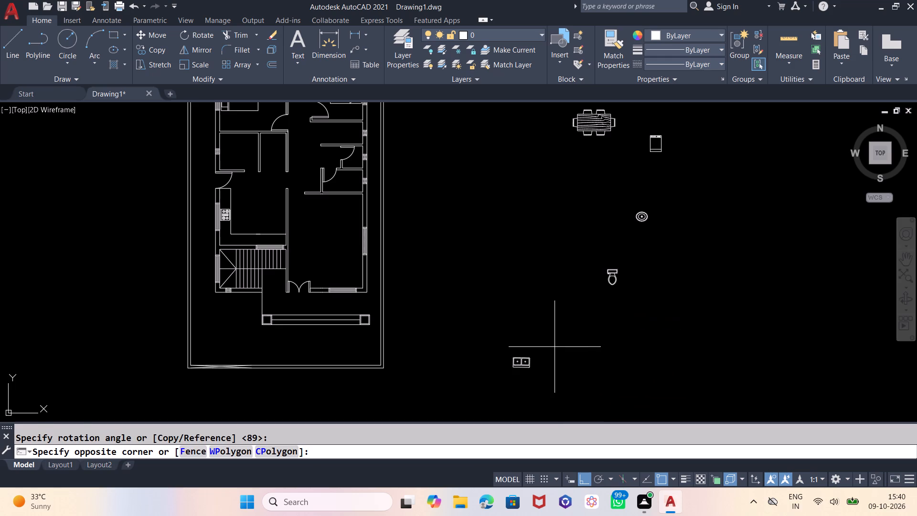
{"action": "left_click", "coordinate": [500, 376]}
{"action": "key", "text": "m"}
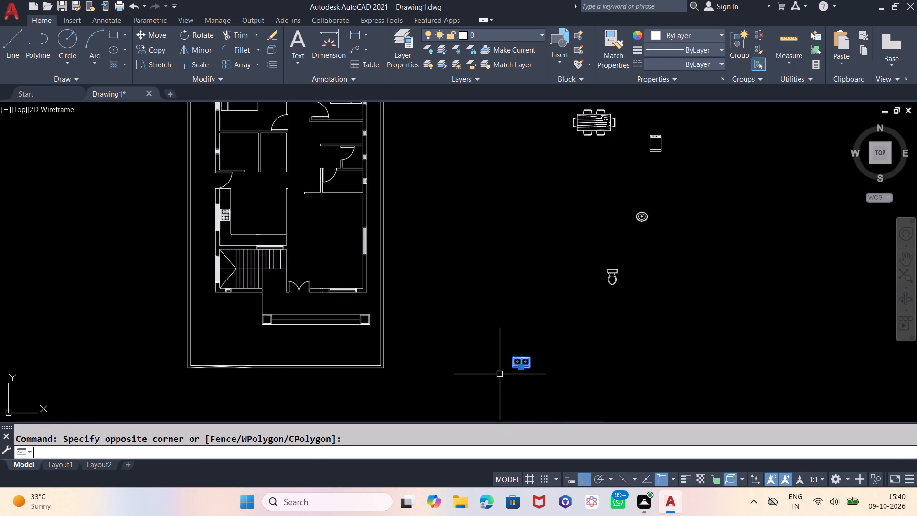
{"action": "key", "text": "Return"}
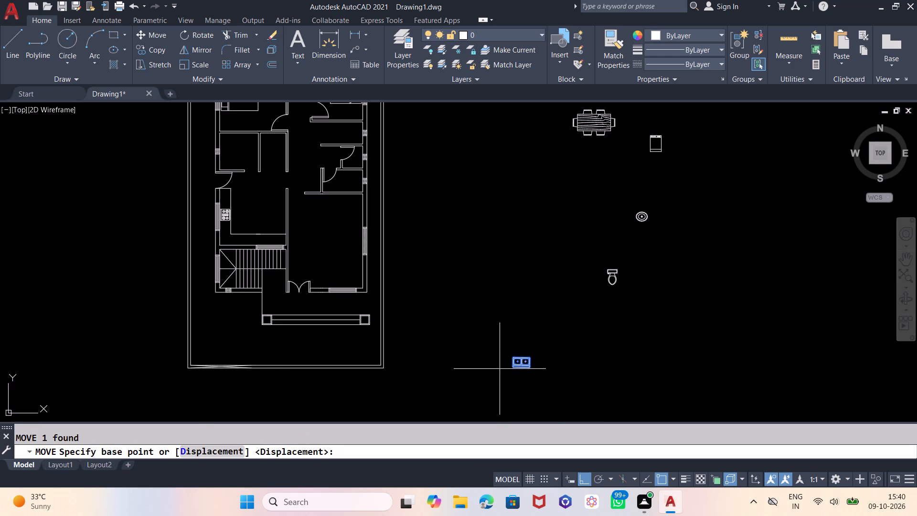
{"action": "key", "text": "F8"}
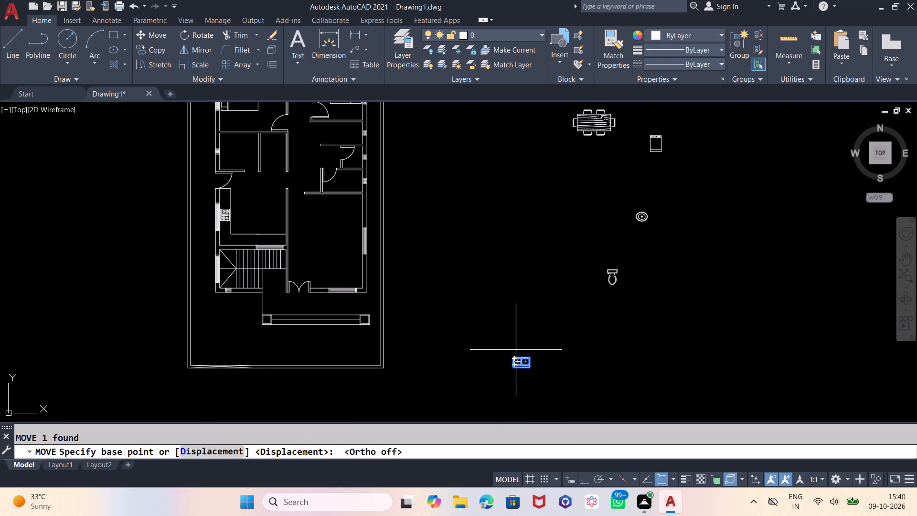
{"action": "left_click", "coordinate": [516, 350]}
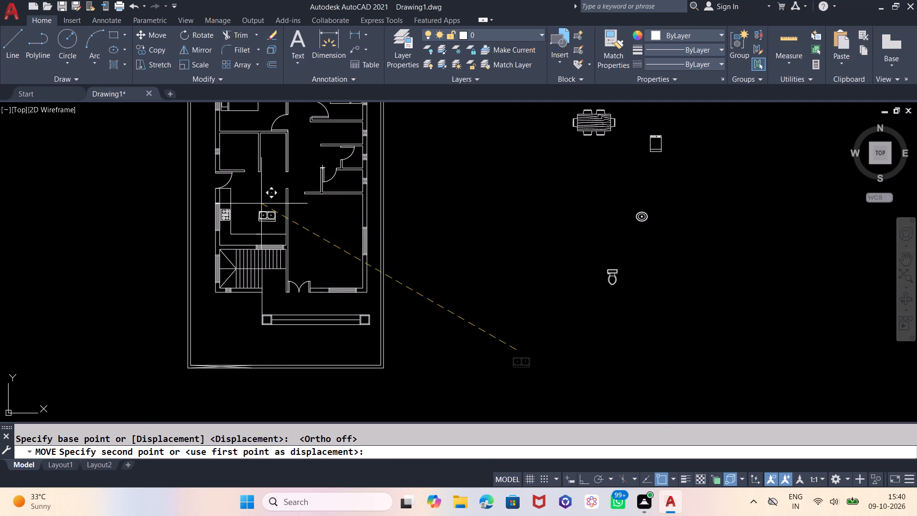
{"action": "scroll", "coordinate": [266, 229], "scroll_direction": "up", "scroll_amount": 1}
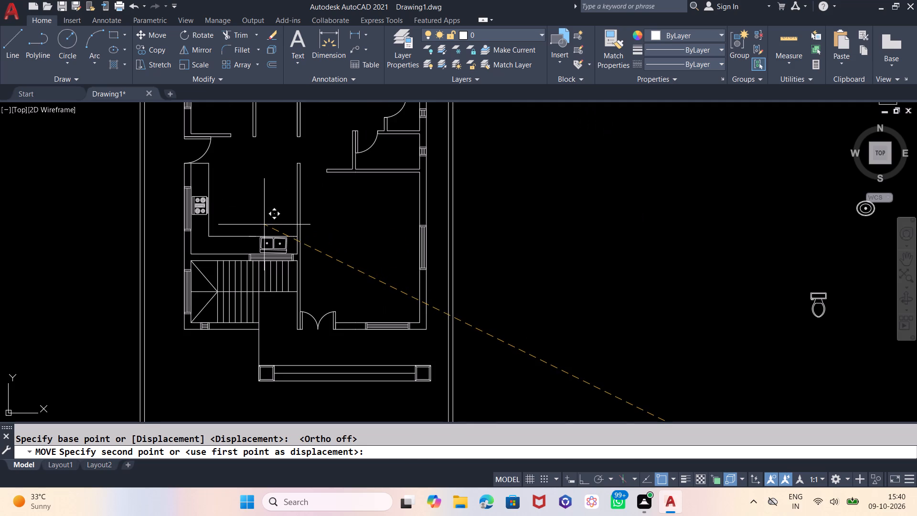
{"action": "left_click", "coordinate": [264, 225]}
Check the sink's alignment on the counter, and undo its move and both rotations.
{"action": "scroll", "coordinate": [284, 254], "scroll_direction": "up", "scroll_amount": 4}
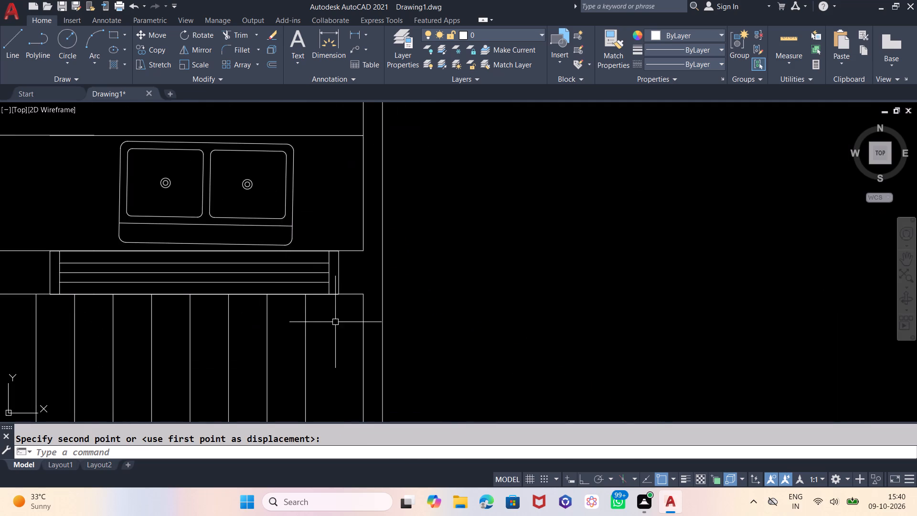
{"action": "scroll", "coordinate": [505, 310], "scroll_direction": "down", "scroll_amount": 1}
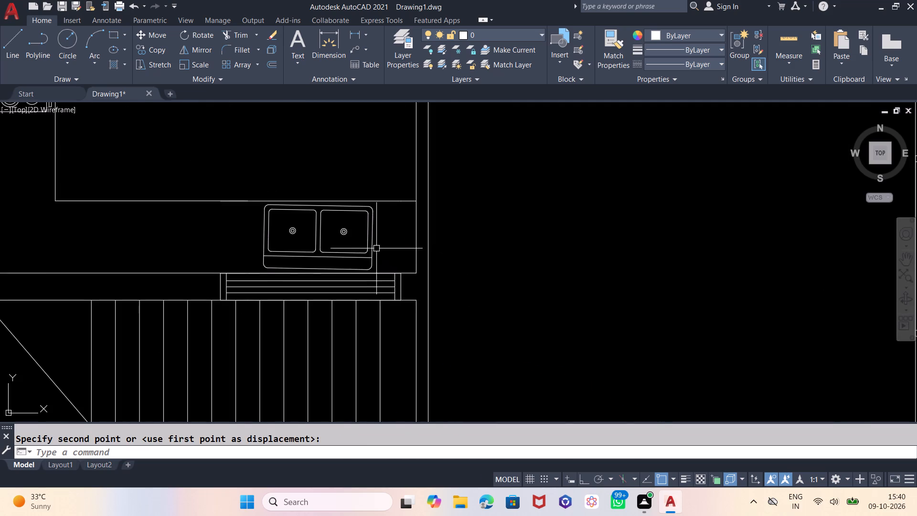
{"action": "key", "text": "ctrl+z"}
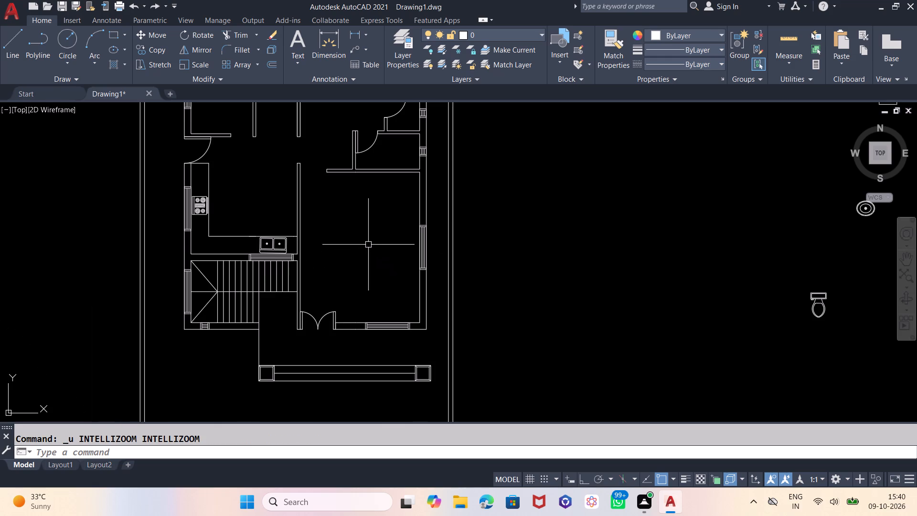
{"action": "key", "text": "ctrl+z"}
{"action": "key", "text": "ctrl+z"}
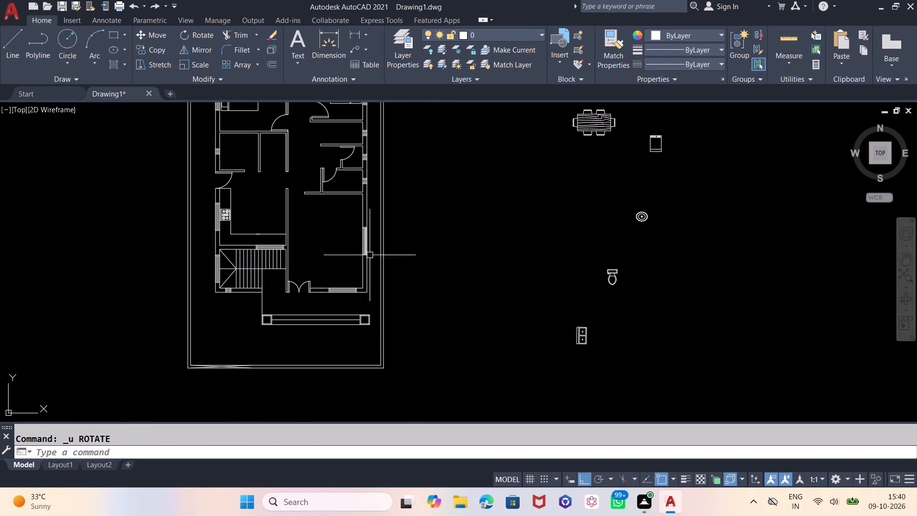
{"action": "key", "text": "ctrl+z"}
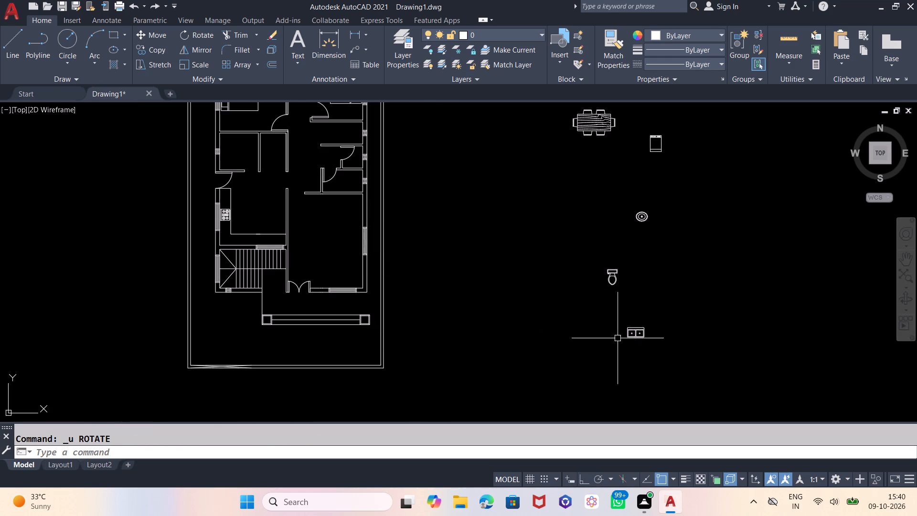
With Ortho on, rotate the double sink outside the plan 180° about a base point just south of it.
{"action": "left_click_drag", "start_coordinate": [662, 315], "coordinate": [652, 322]}
{"action": "left_click", "coordinate": [584, 357]}
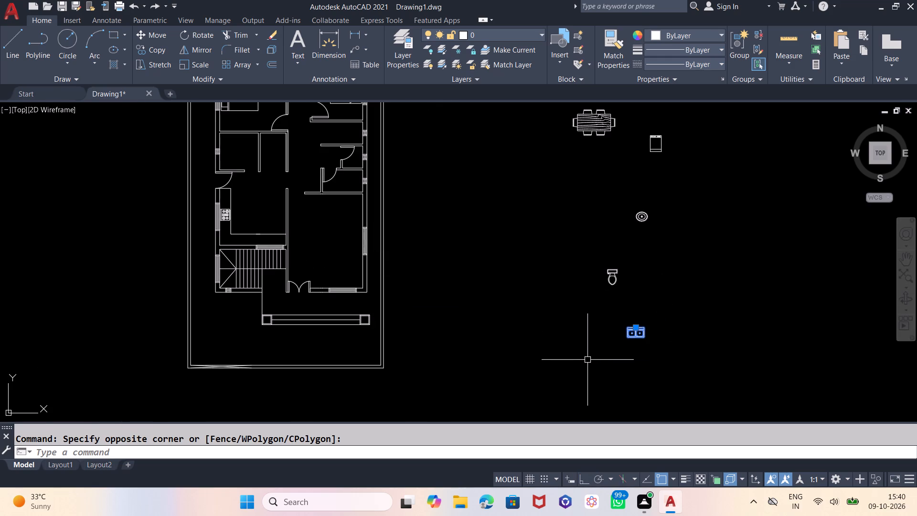
{"action": "key", "text": "F8"}
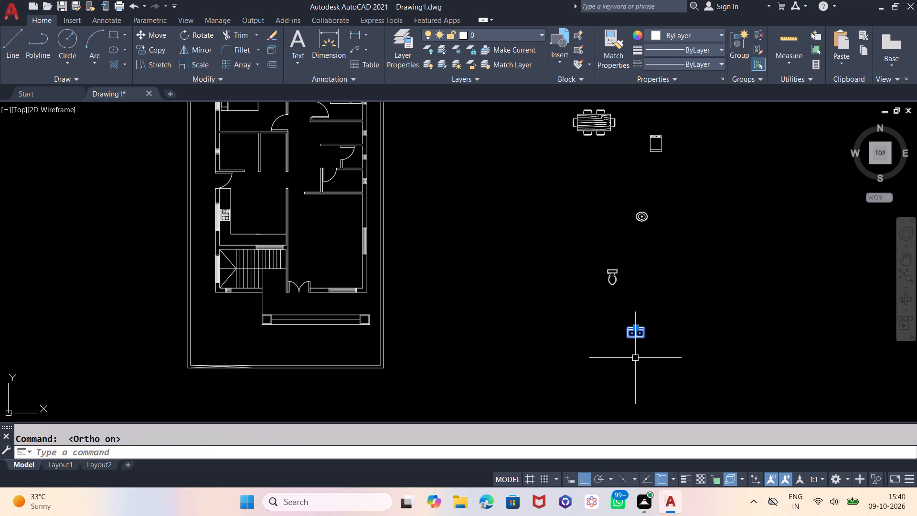
{"action": "type", "text": "RO"}
{"action": "key", "text": "Return"}
{"action": "left_click", "coordinate": [635, 358]}
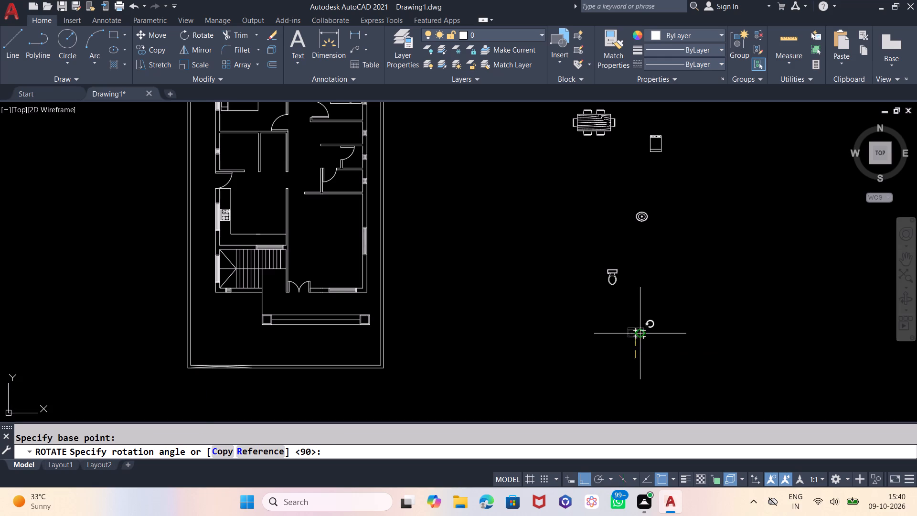
{"action": "left_click", "coordinate": [584, 343]}
With Ortho off, move the rotated double sink onto the south kitchen counter, in front of the window above the stairs.
{"action": "left_click_drag", "start_coordinate": [654, 368], "coordinate": [640, 377]}
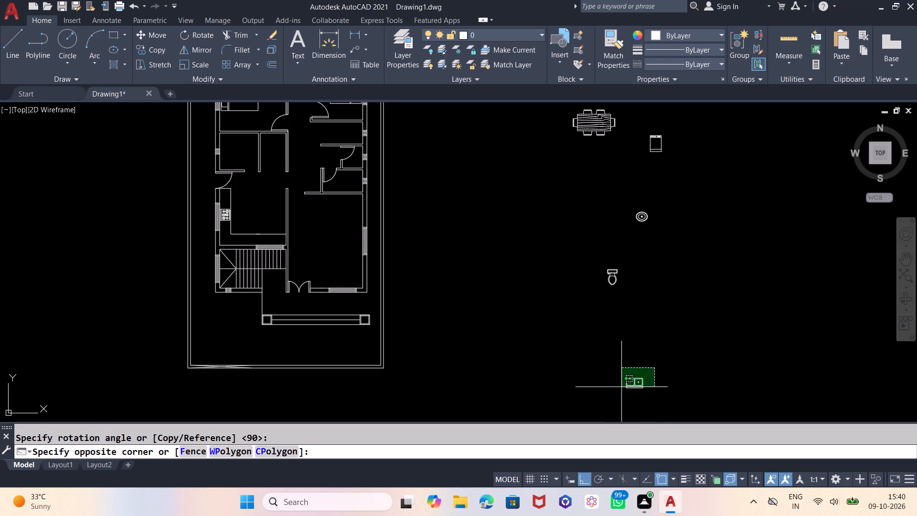
{"action": "left_click", "coordinate": [588, 399]}
{"action": "key", "text": "F8"}
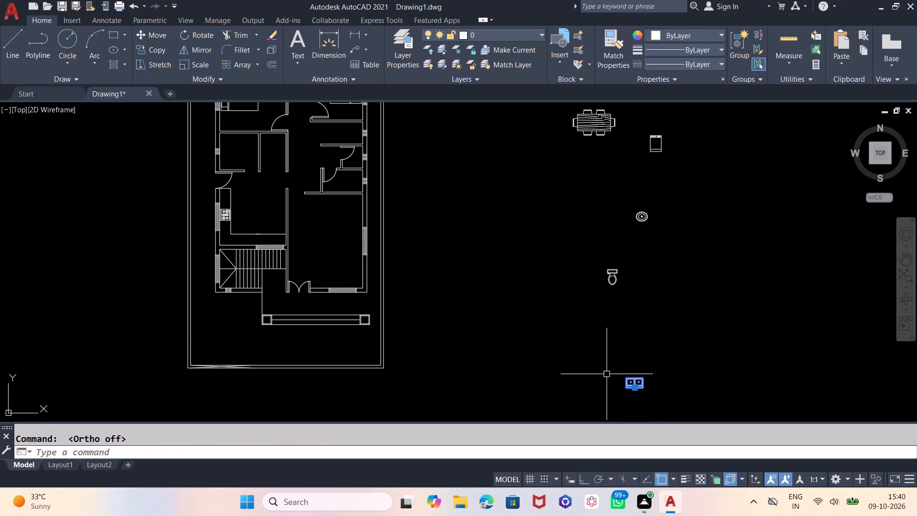
{"action": "key", "text": "m"}
{"action": "key", "text": "Return"}
{"action": "left_click", "coordinate": [623, 365]}
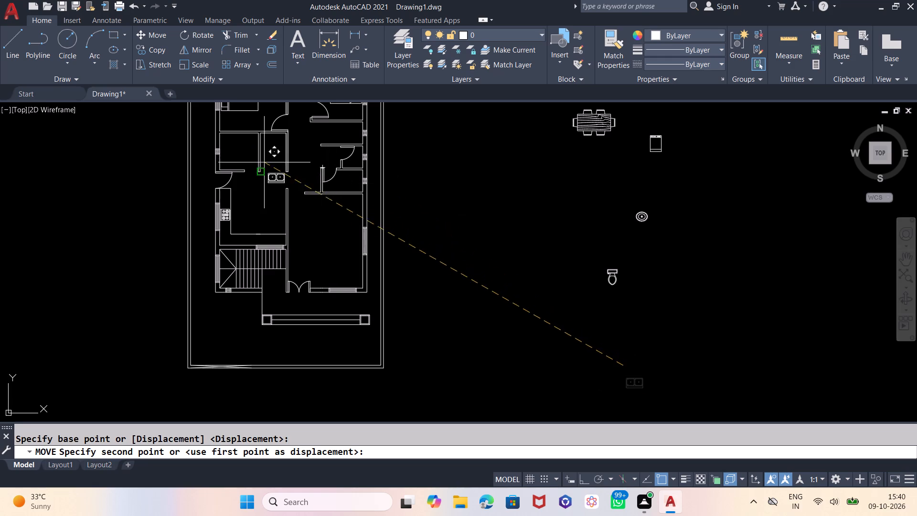
{"action": "scroll", "coordinate": [258, 218], "scroll_direction": "up", "scroll_amount": 4}
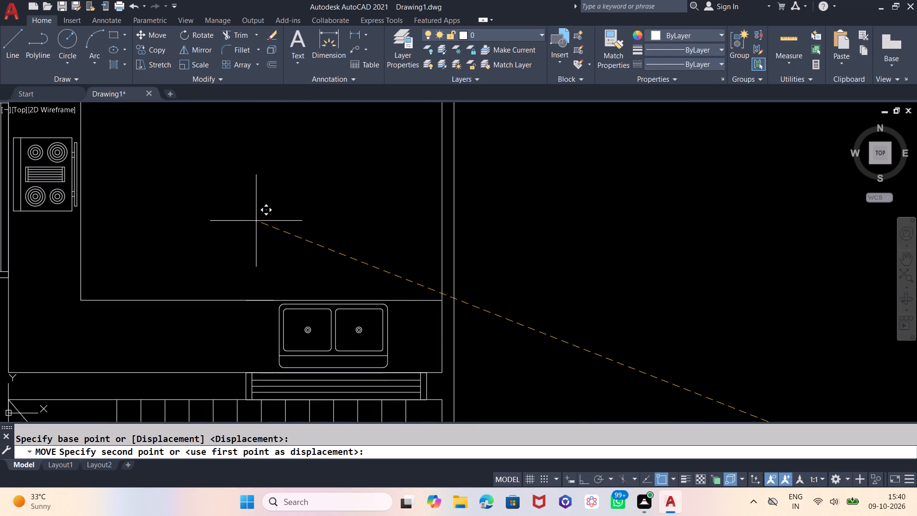
{"action": "left_click", "coordinate": [256, 221]}
With Ortho on, rotate the dishwasher block outside the plan 270° about a base point just southwest of it.
{"action": "scroll", "coordinate": [189, 129], "scroll_direction": "down", "scroll_amount": 2}
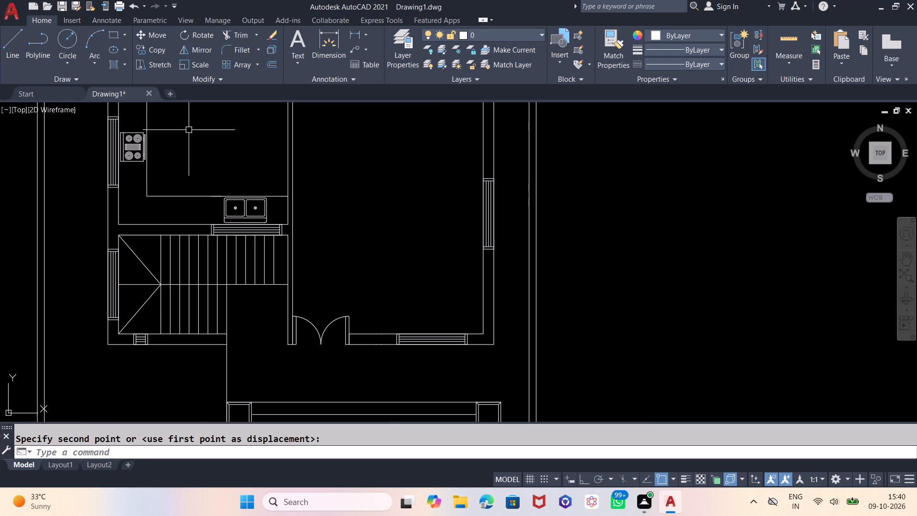
{"action": "scroll", "coordinate": [216, 262], "scroll_direction": "down", "scroll_amount": 2}
{"action": "scroll", "coordinate": [315, 369], "scroll_direction": "down", "scroll_amount": 1}
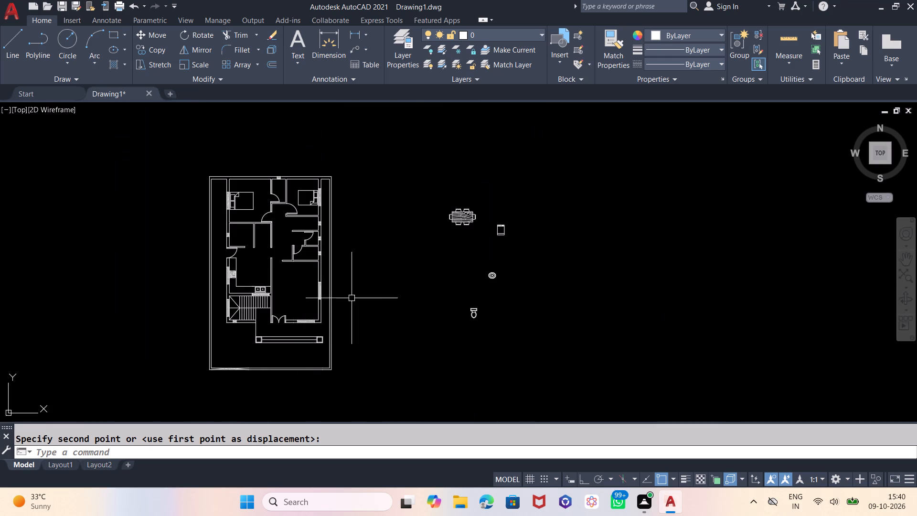
{"action": "scroll", "coordinate": [253, 276], "scroll_direction": "up", "scroll_amount": 1}
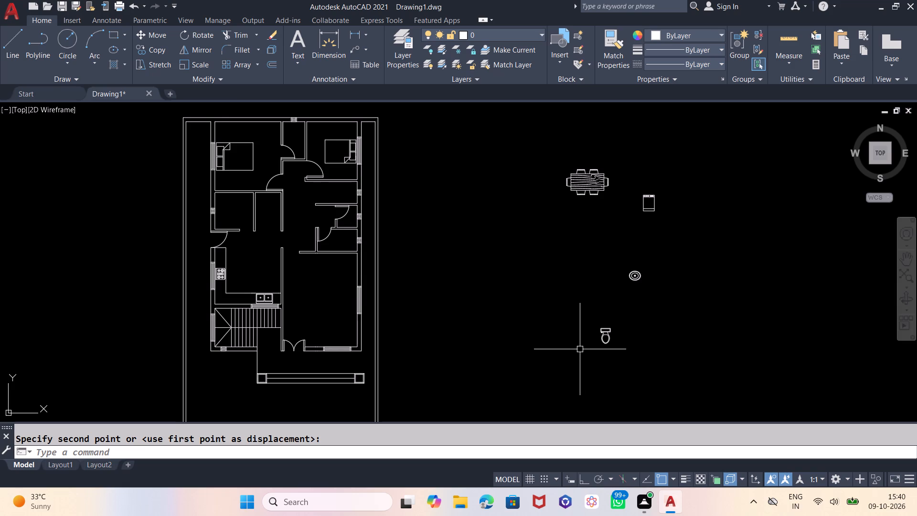
{"action": "left_click", "coordinate": [666, 188]}
{"action": "left_click", "coordinate": [607, 228]}
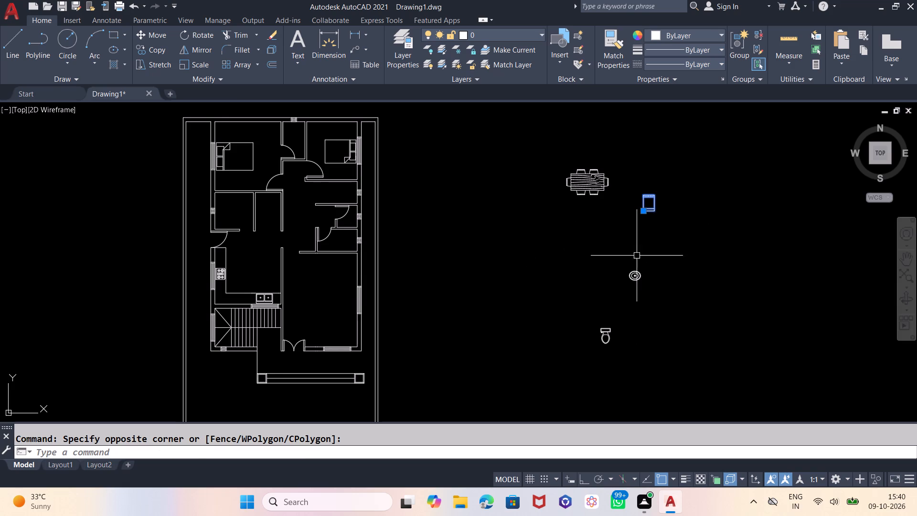
{"action": "key", "text": "r"}
{"action": "key", "text": "o"}
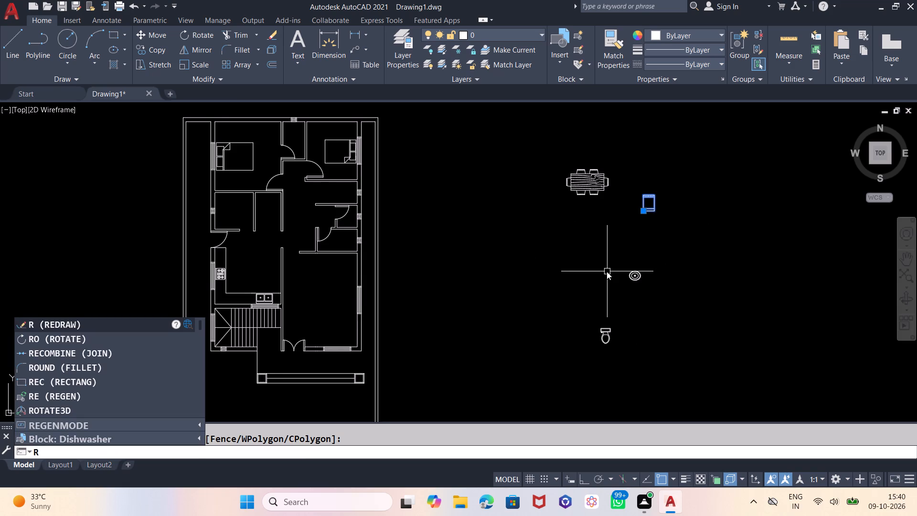
{"action": "key", "text": "Return"}
{"action": "left_click", "coordinate": [620, 233]}
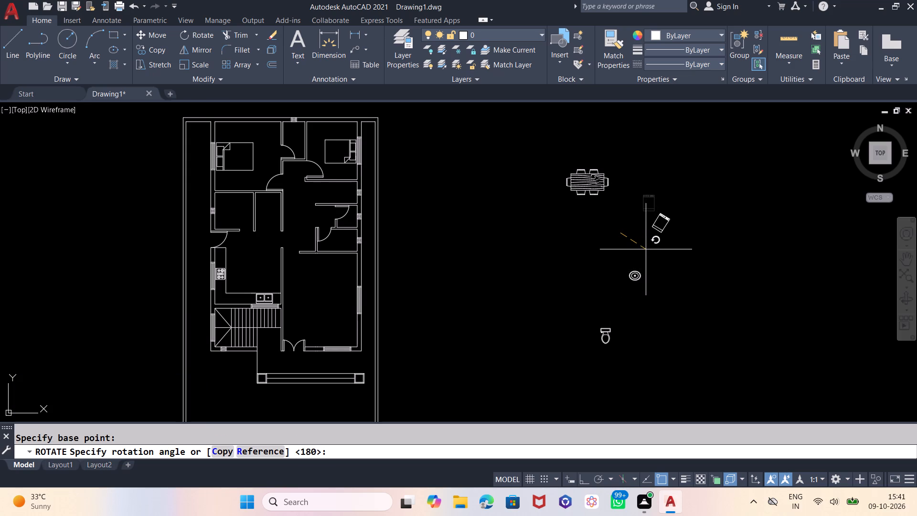
{"action": "key", "text": "F8"}
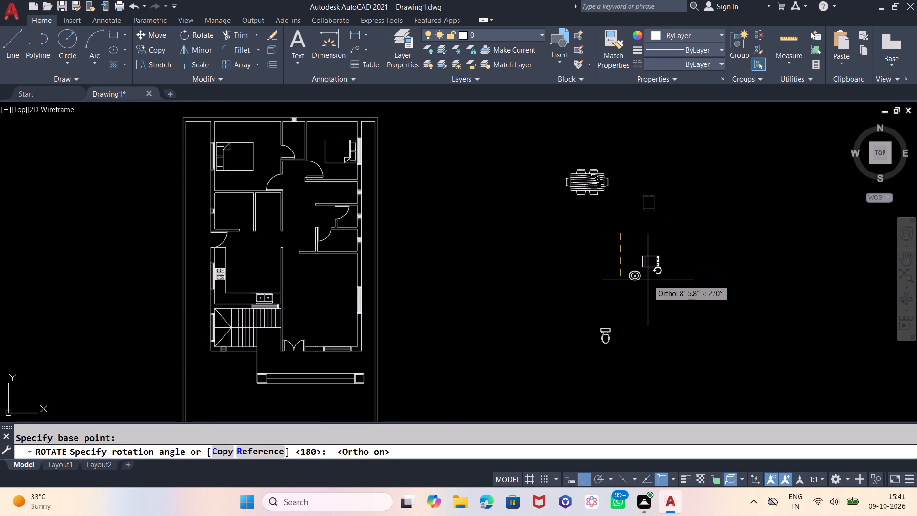
{"action": "left_click", "coordinate": [648, 280]}
With Ortho off, move the dishwasher block into the alcove south of the northeast bedroom, against its east wall window.
{"action": "left_click", "coordinate": [645, 259]}
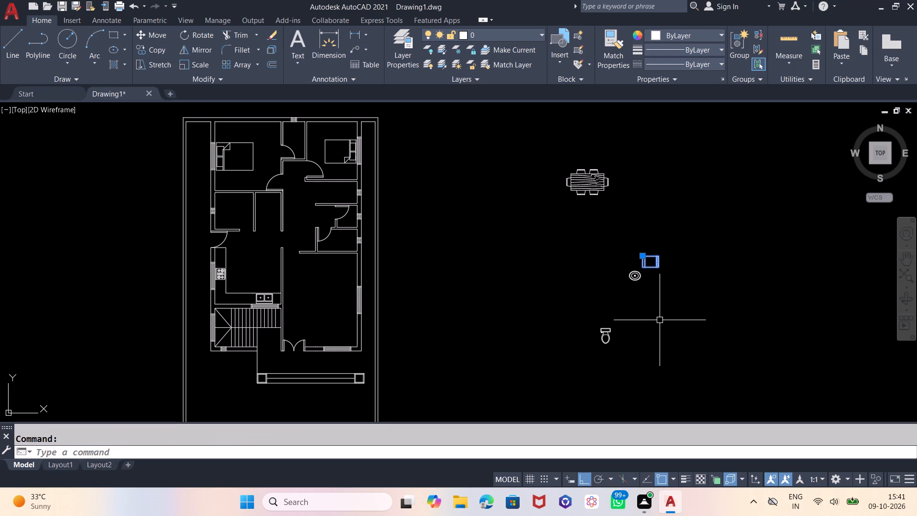
{"action": "key", "text": "m"}
{"action": "key", "text": "Return"}
{"action": "left_click_drag", "start_coordinate": [636, 262], "coordinate": [631, 257]}
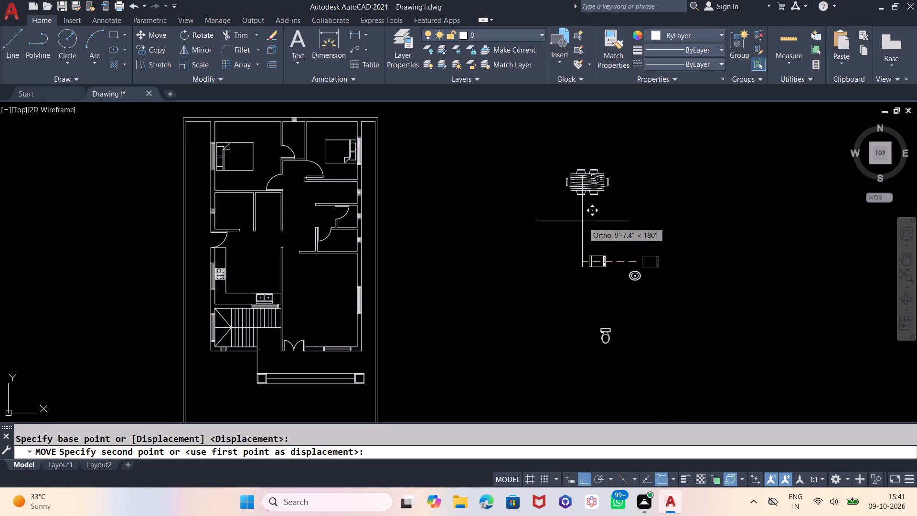
{"action": "key", "text": "F8"}
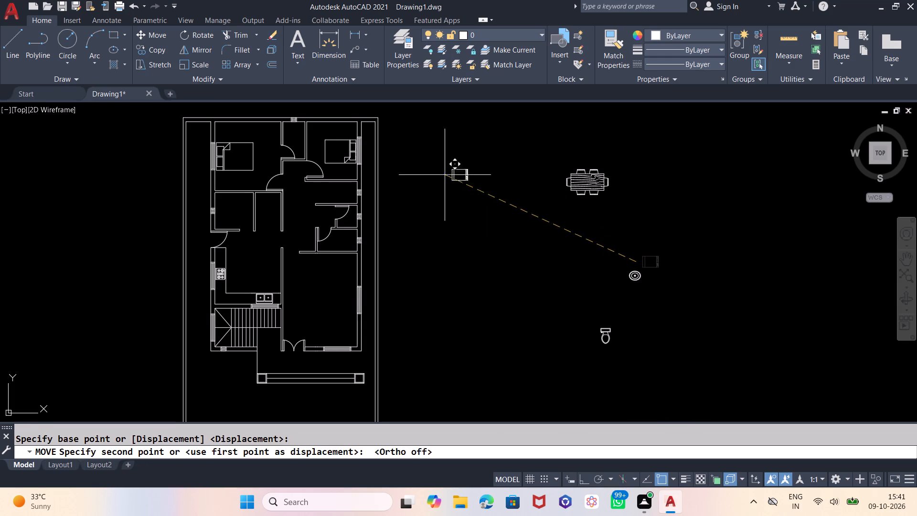
{"action": "scroll", "coordinate": [336, 192], "scroll_direction": "up", "scroll_amount": 2}
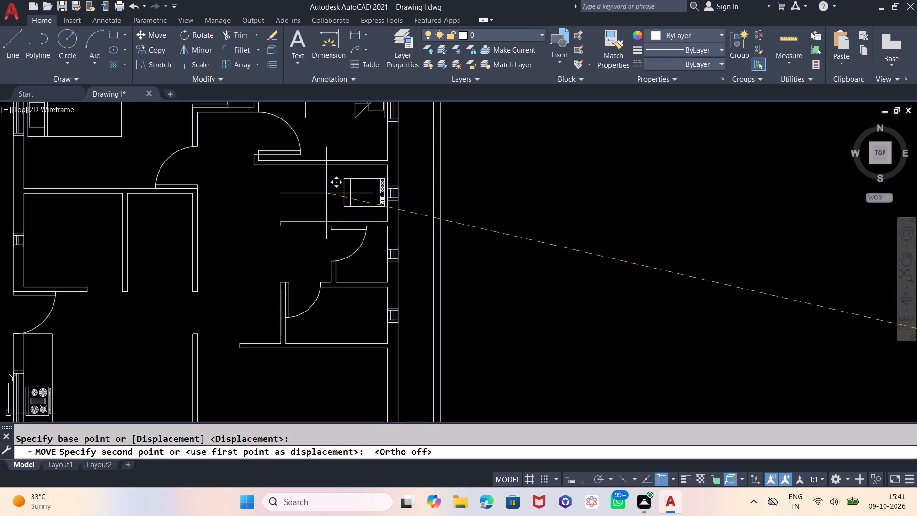
{"action": "left_click", "coordinate": [326, 193]}
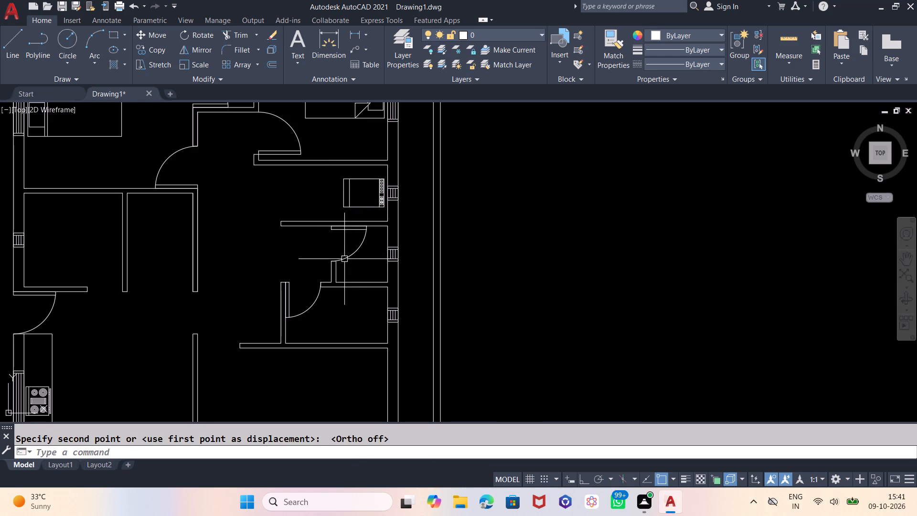
Move the oval washbasin into the same alcove, just west of the dishwasher block and near the south wall.
{"action": "scroll", "coordinate": [466, 251], "scroll_direction": "down", "scroll_amount": 2}
{"action": "left_click", "coordinate": [726, 299]}
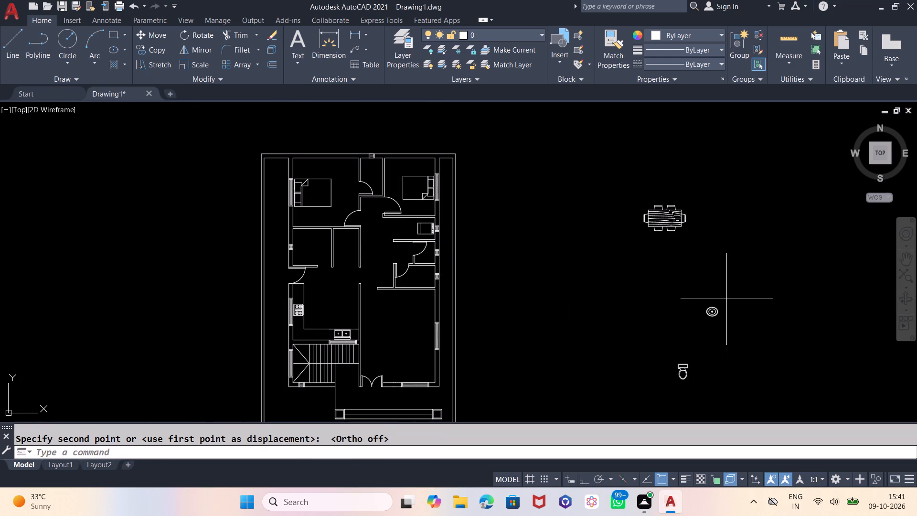
{"action": "left_click", "coordinate": [699, 321]}
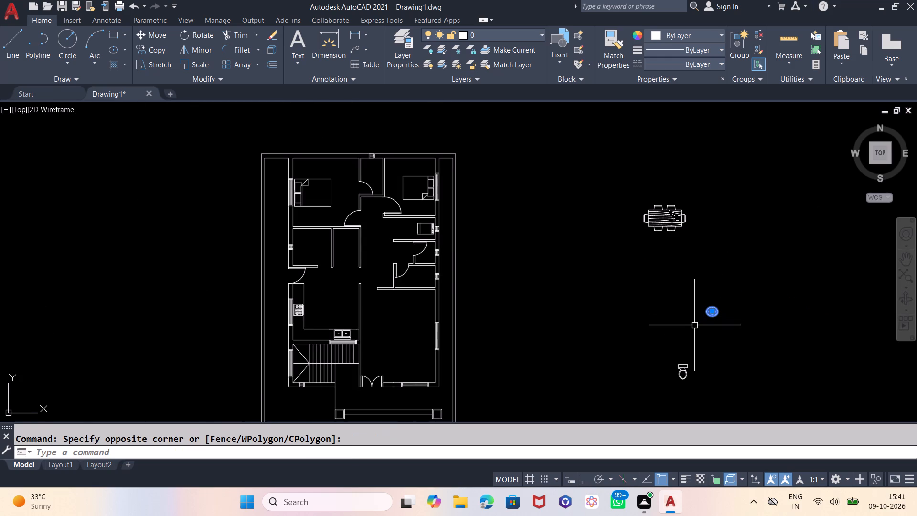
{"action": "key", "text": "m"}
{"action": "key", "text": "Return"}
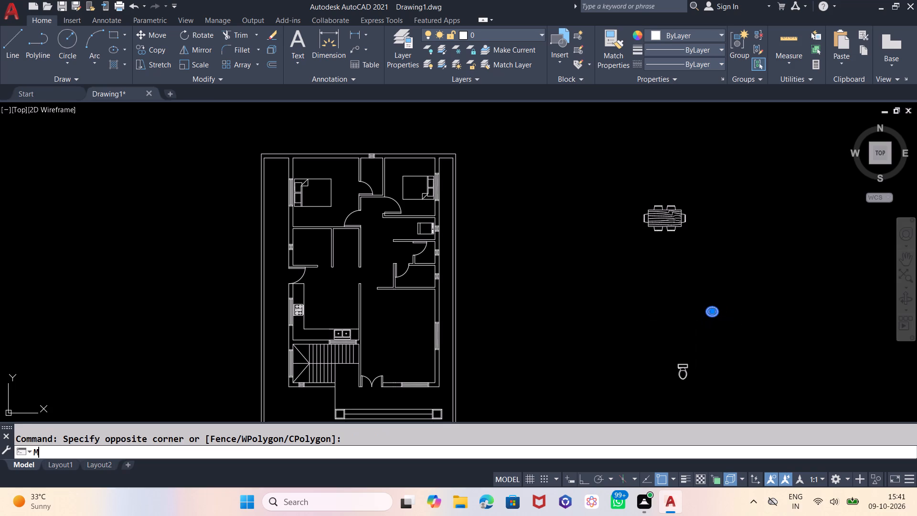
{"action": "left_click", "coordinate": [705, 322]}
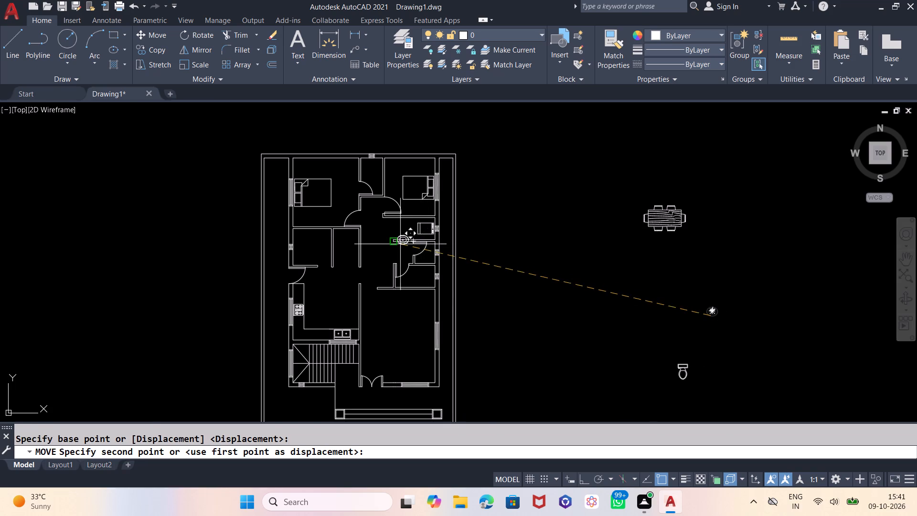
{"action": "scroll", "coordinate": [400, 244], "scroll_direction": "up", "scroll_amount": 2}
{"action": "scroll", "coordinate": [331, 244], "scroll_direction": "down", "scroll_amount": 2}
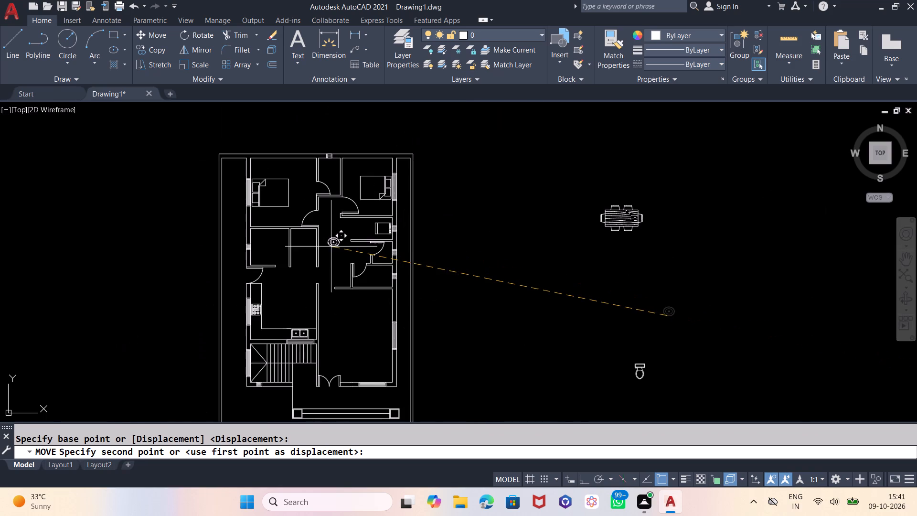
{"action": "scroll", "coordinate": [335, 239], "scroll_direction": "up", "scroll_amount": 2}
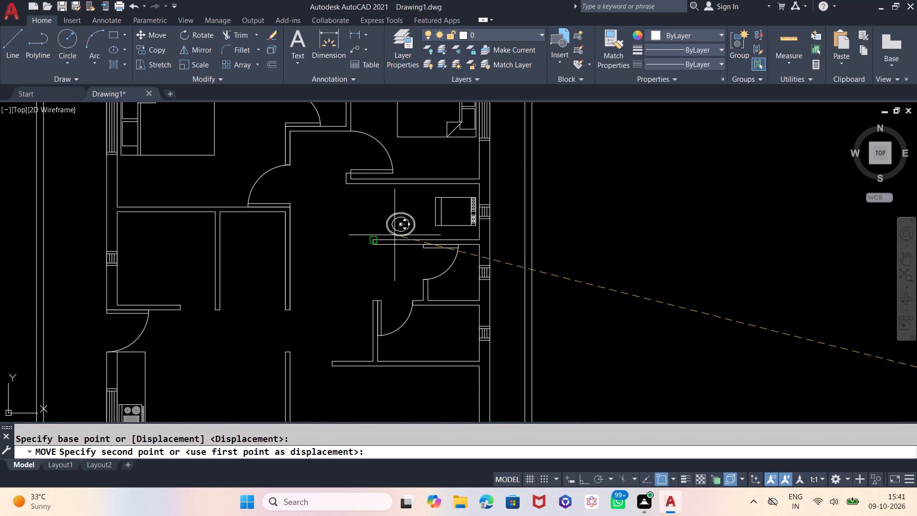
{"action": "scroll", "coordinate": [395, 235], "scroll_direction": "up", "scroll_amount": 2}
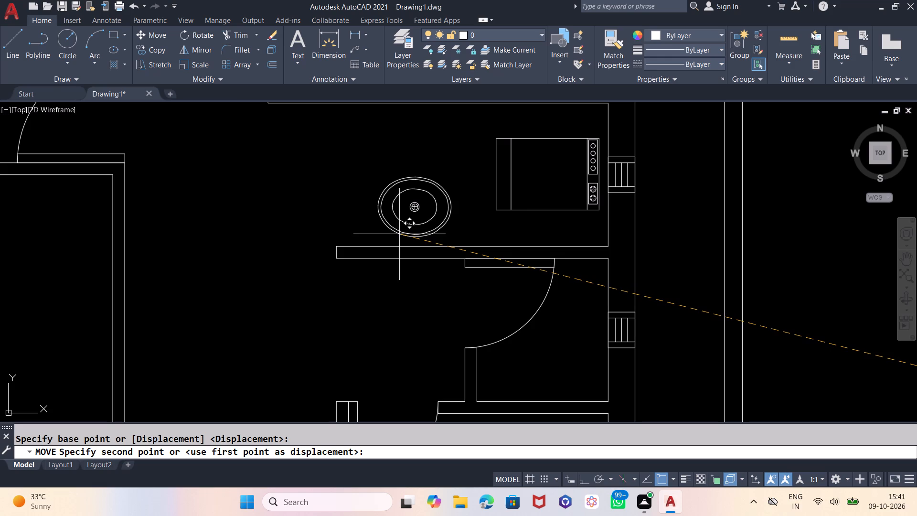
{"action": "left_click", "coordinate": [399, 234]}
With Ortho on, rotate the toilet outside the plan 270° about a base point just southwest of it.
{"action": "scroll", "coordinate": [427, 180], "scroll_direction": "down", "scroll_amount": 2}
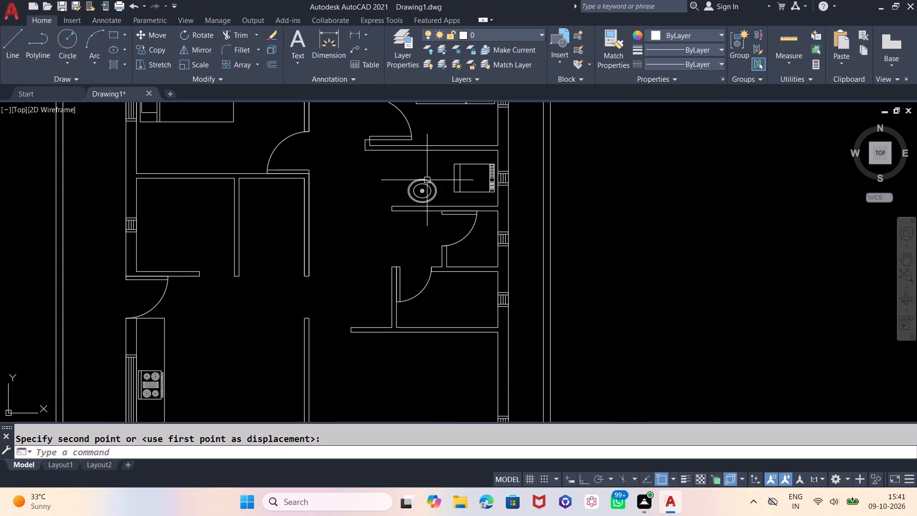
{"action": "scroll", "coordinate": [416, 320], "scroll_direction": "down", "scroll_amount": 3}
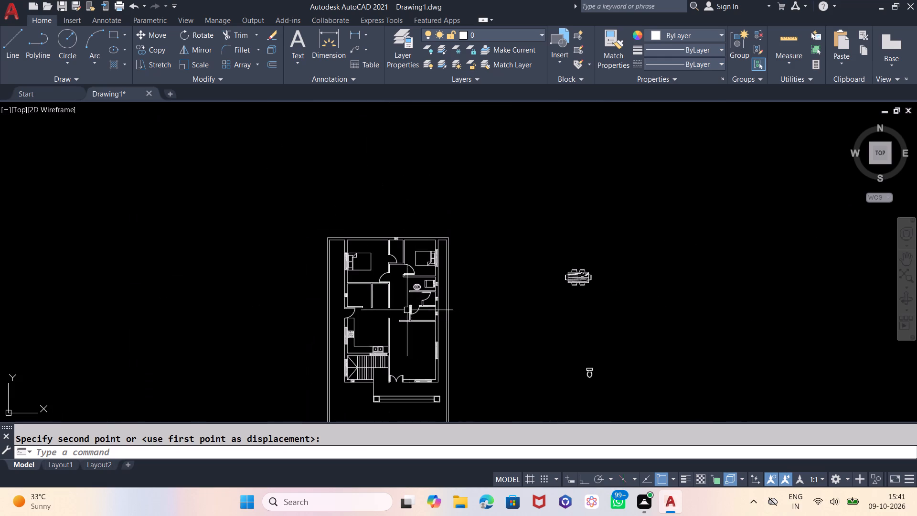
{"action": "scroll", "coordinate": [399, 221], "scroll_direction": "down", "scroll_amount": 1}
{"action": "scroll", "coordinate": [397, 297], "scroll_direction": "up", "scroll_amount": 1}
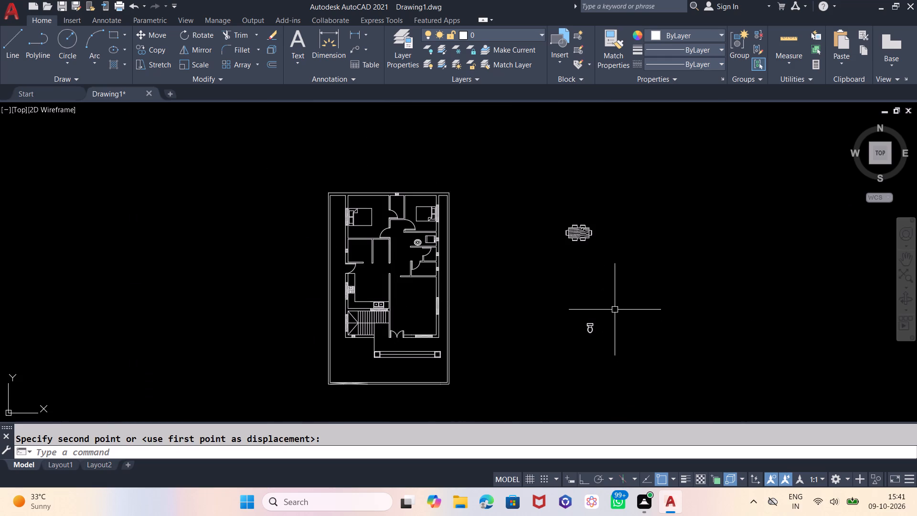
{"action": "scroll", "coordinate": [507, 290], "scroll_direction": "down", "scroll_amount": 1}
{"action": "scroll", "coordinate": [476, 314], "scroll_direction": "up", "scroll_amount": 2}
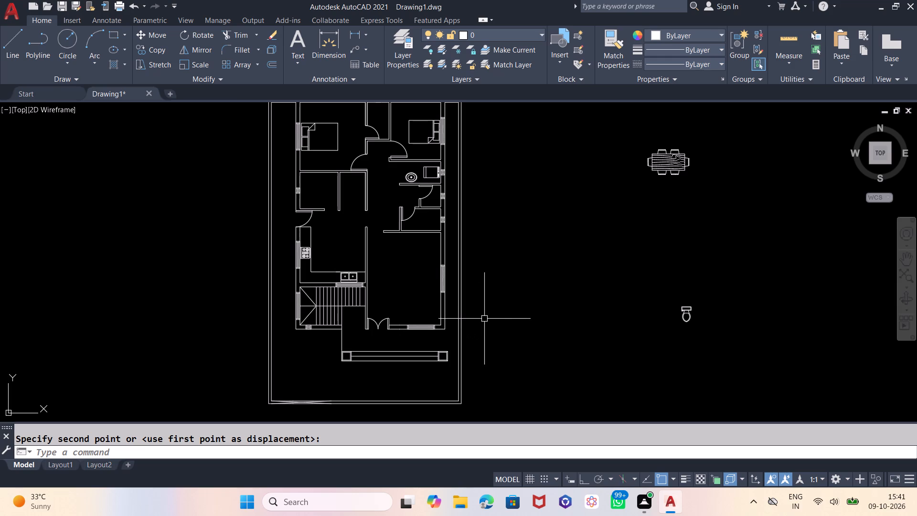
{"action": "scroll", "coordinate": [482, 323], "scroll_direction": "down", "scroll_amount": 1}
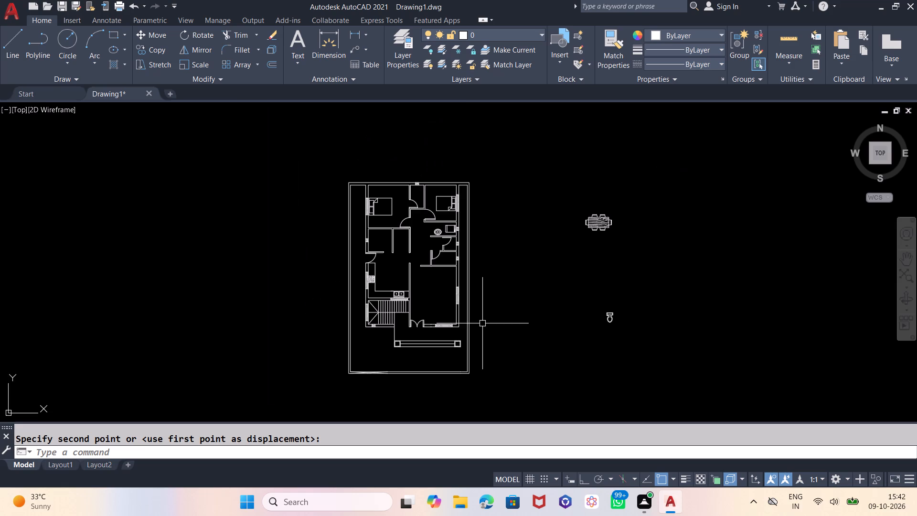
{"action": "left_click", "coordinate": [627, 297]}
{"action": "left_click", "coordinate": [598, 336]}
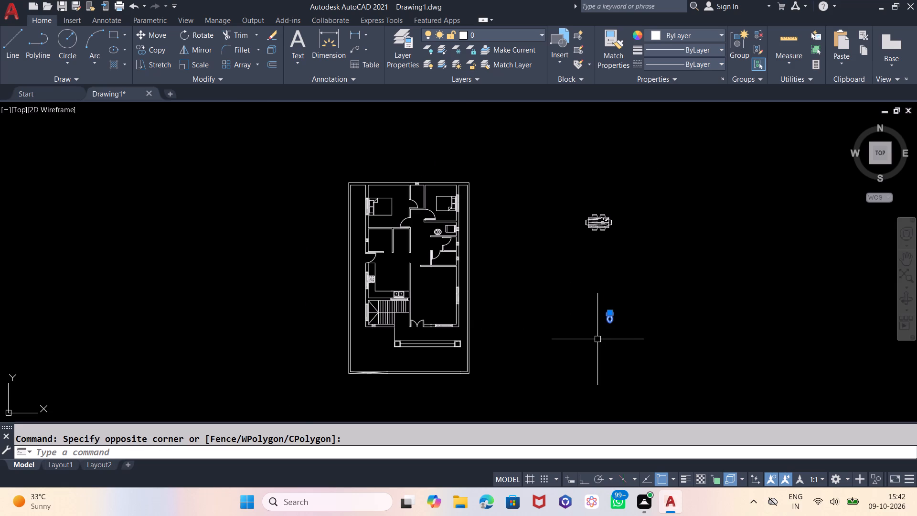
{"action": "type", "text": "RO"}
{"action": "key", "text": "Return"}
{"action": "left_click", "coordinate": [597, 339]}
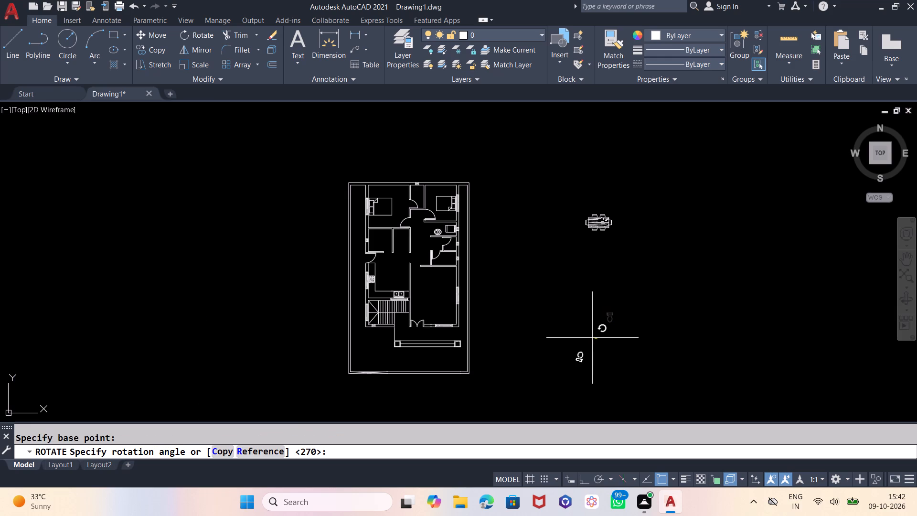
{"action": "key", "text": "F8"}
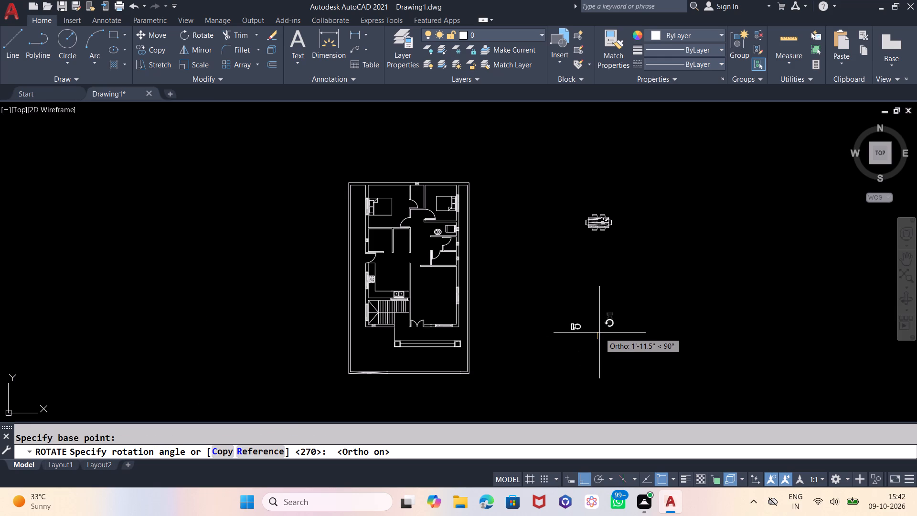
{"action": "left_click", "coordinate": [620, 372]}
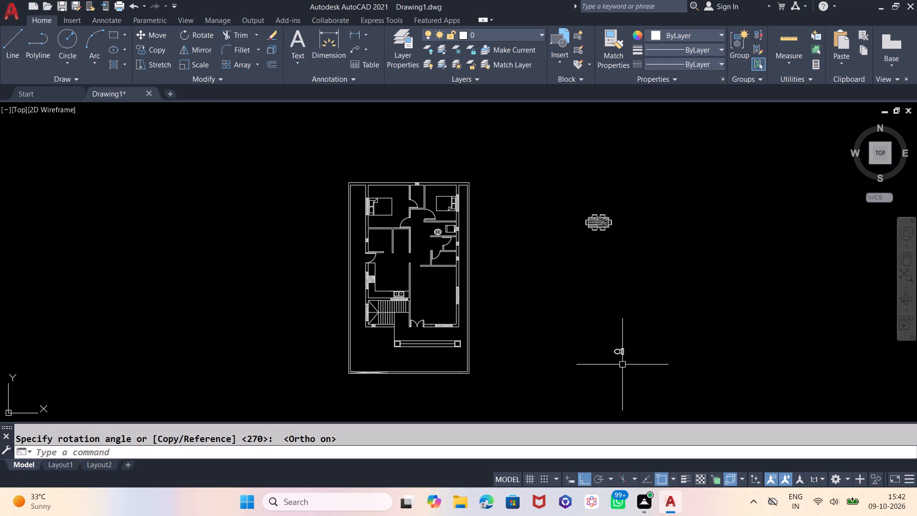
With Ortho off, copy the toilet outside the plan into the small bathroom between the two north bedrooms, its tank near the east wall.
{"action": "left_click", "coordinate": [640, 336]}
{"action": "left_click", "coordinate": [598, 364]}
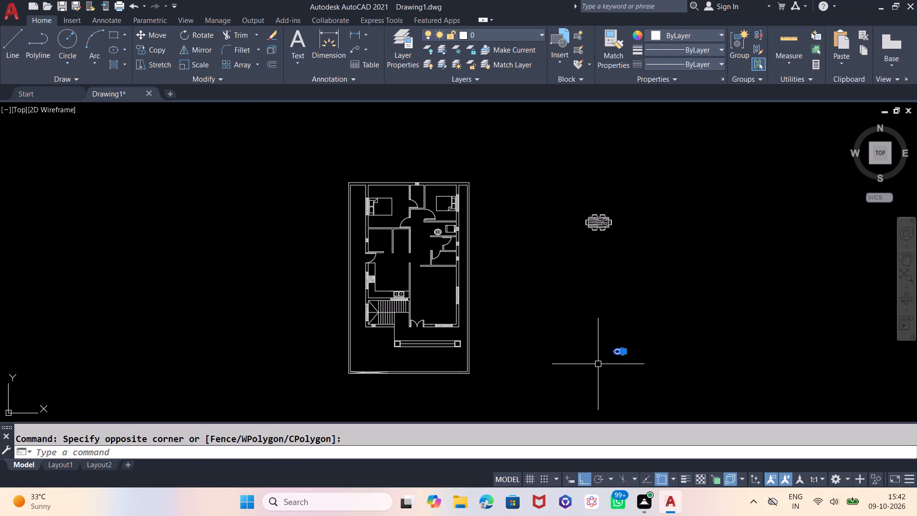
{"action": "type", "text": "CP"}
{"action": "key", "text": "Return"}
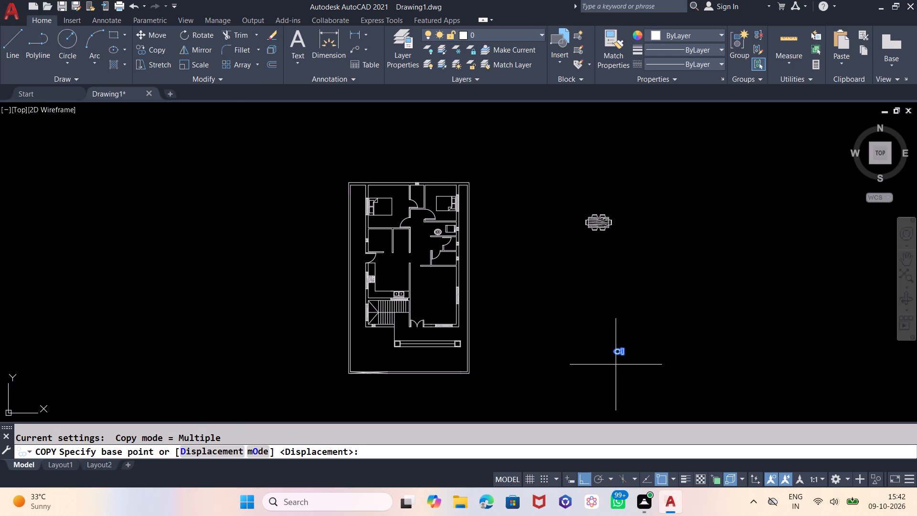
{"action": "scroll", "coordinate": [616, 365], "scroll_direction": "up", "scroll_amount": 3}
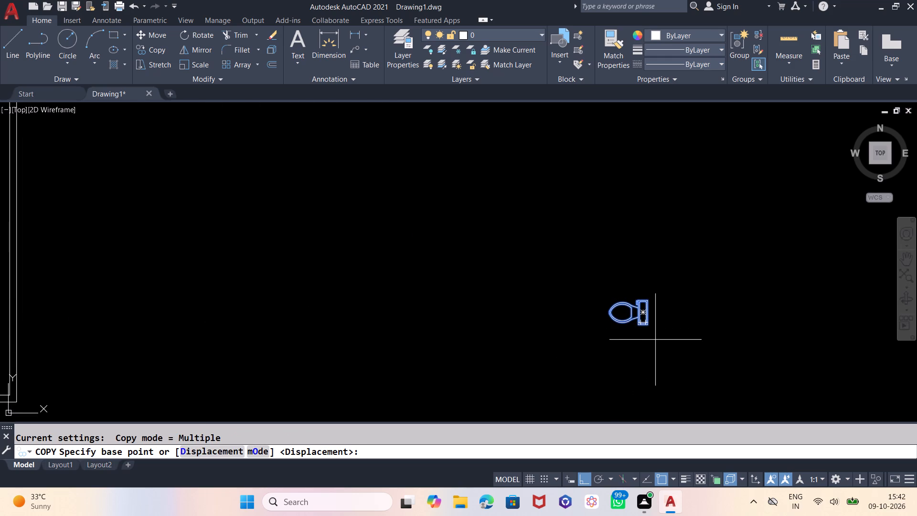
{"action": "left_click", "coordinate": [599, 314]}
{"action": "scroll", "coordinate": [669, 338], "scroll_direction": "down", "scroll_amount": 3}
{"action": "key", "text": "F8"}
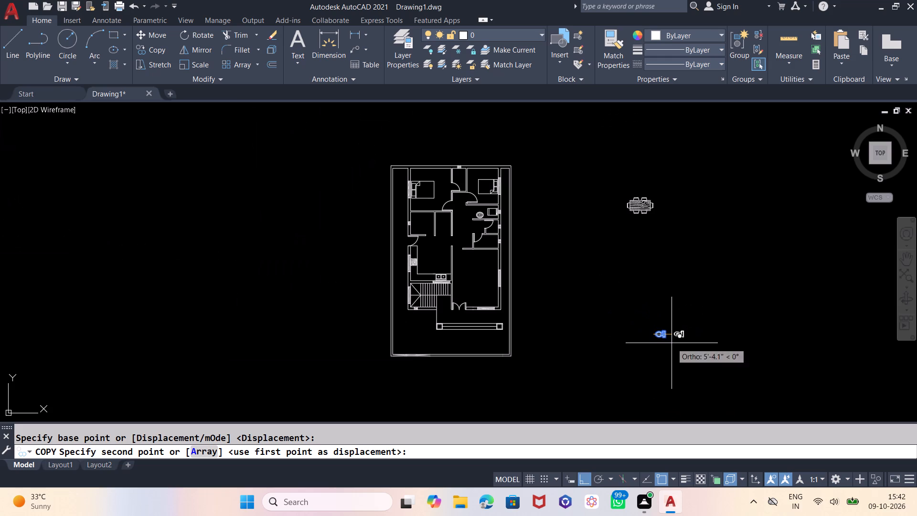
{"action": "scroll", "coordinate": [458, 179], "scroll_direction": "up", "scroll_amount": 3}
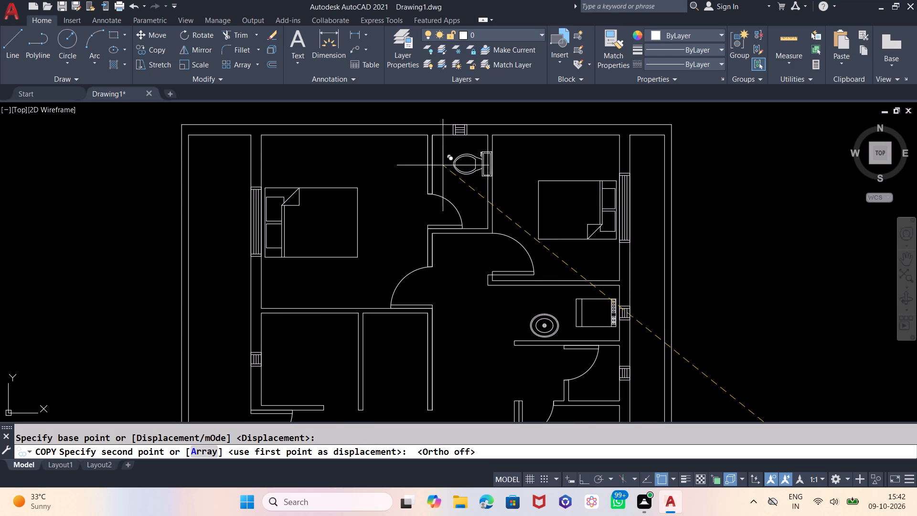
{"action": "scroll", "coordinate": [437, 161], "scroll_direction": "up", "scroll_amount": 3}
{"action": "scroll", "coordinate": [428, 170], "scroll_direction": "down", "scroll_amount": 1}
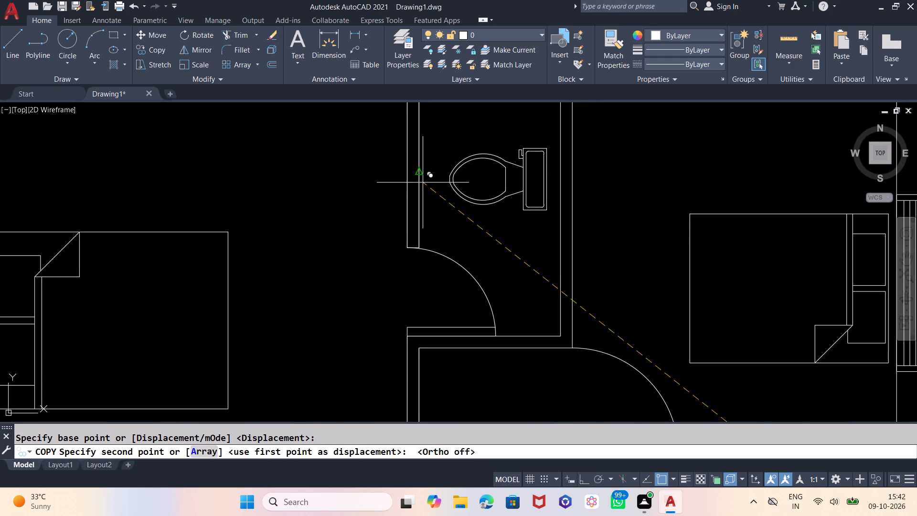
{"action": "scroll", "coordinate": [423, 183], "scroll_direction": "down", "scroll_amount": 2}
{"action": "scroll", "coordinate": [423, 176], "scroll_direction": "up", "scroll_amount": 1}
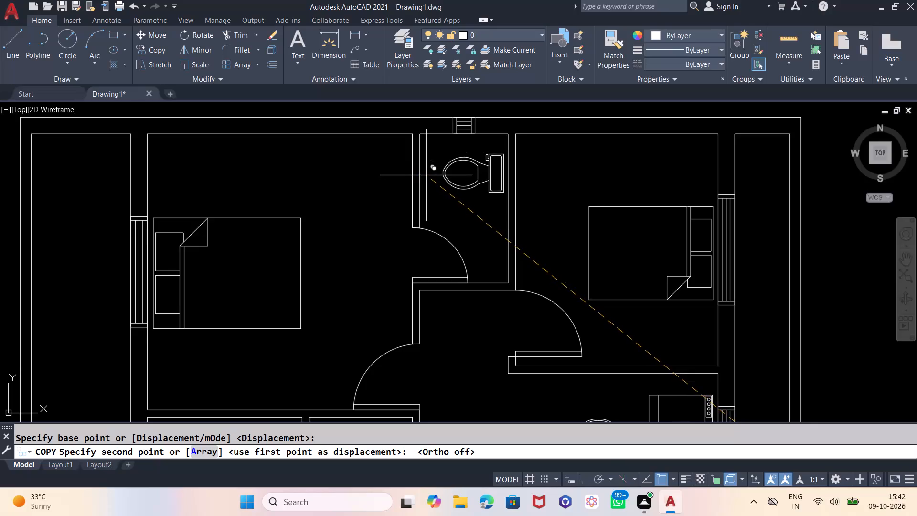
{"action": "left_click", "coordinate": [426, 175]}
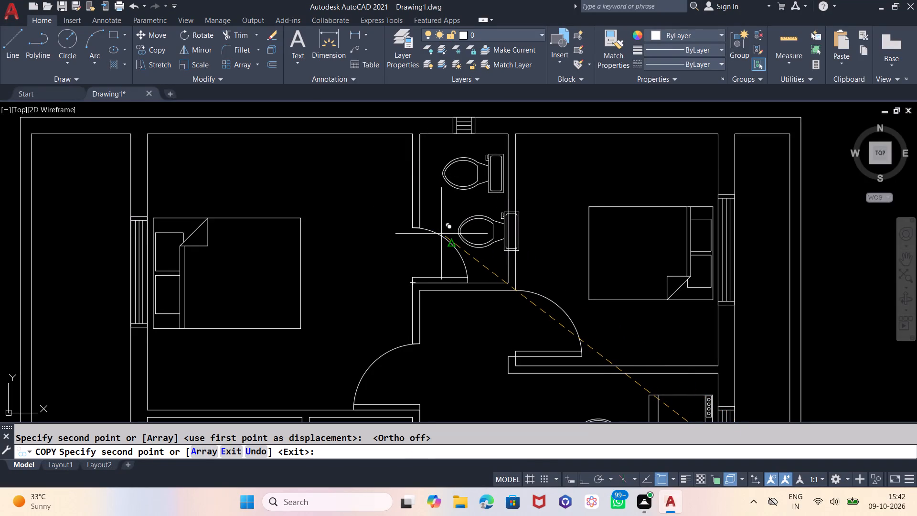
{"action": "scroll", "coordinate": [406, 180], "scroll_direction": "down", "scroll_amount": 2}
{"action": "key", "text": "Escape"}
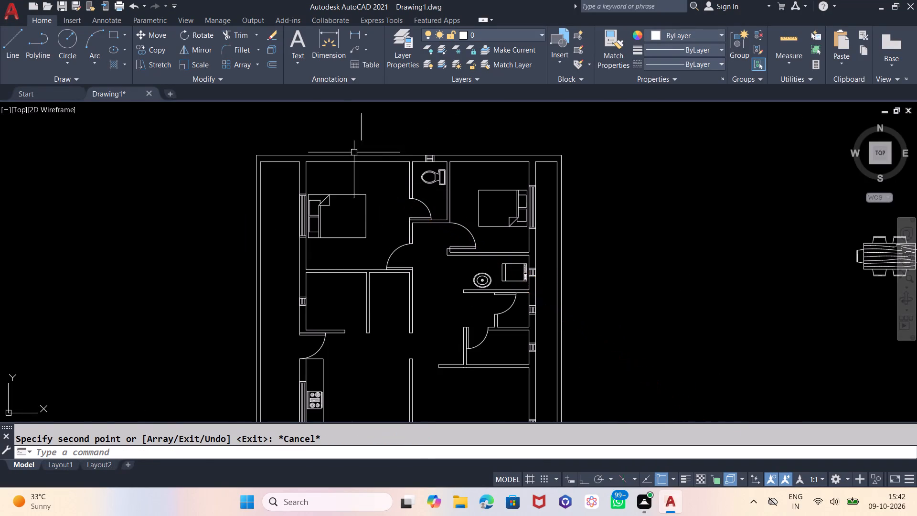
With Ortho on, rotate the original toilet outside the plan 270° about a base point just southwest of it.
{"action": "scroll", "coordinate": [339, 133], "scroll_direction": "down", "scroll_amount": 2}
{"action": "scroll", "coordinate": [539, 305], "scroll_direction": "up", "scroll_amount": 2}
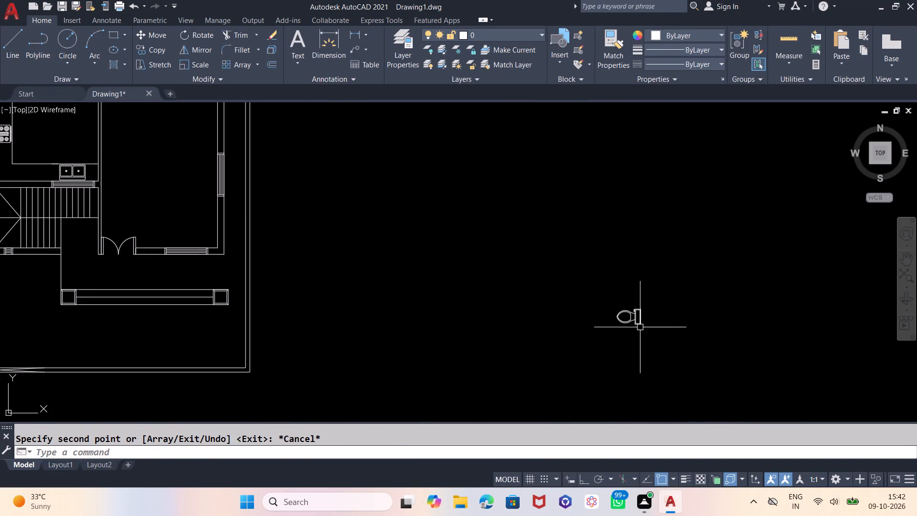
{"action": "left_click_drag", "start_coordinate": [660, 297], "coordinate": [655, 299]}
{"action": "left_click", "coordinate": [593, 346]}
{"action": "key", "text": "F8"}
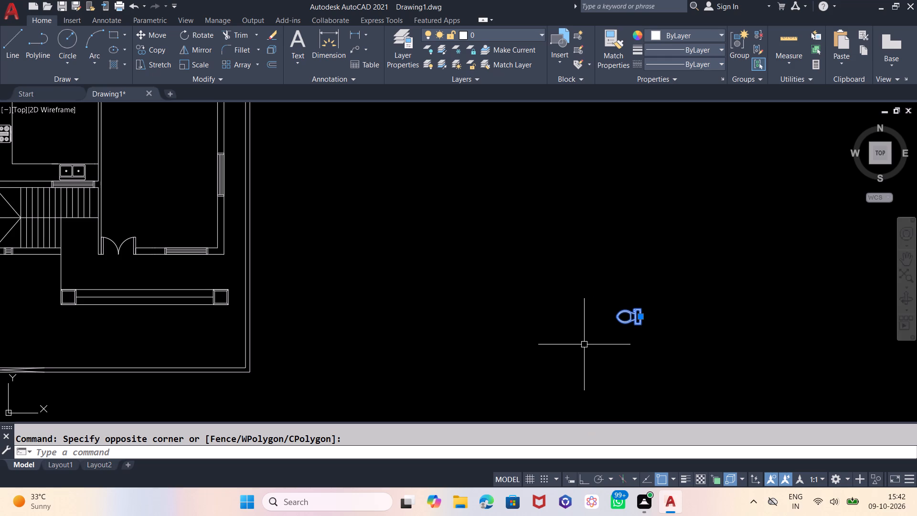
{"action": "type", "text": "RO"}
{"action": "key", "text": "Return"}
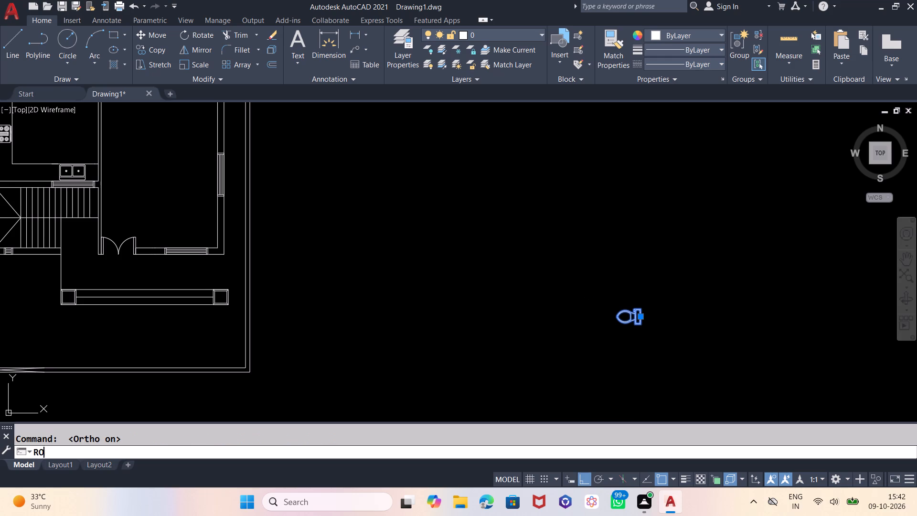
{"action": "left_click", "coordinate": [584, 344]}
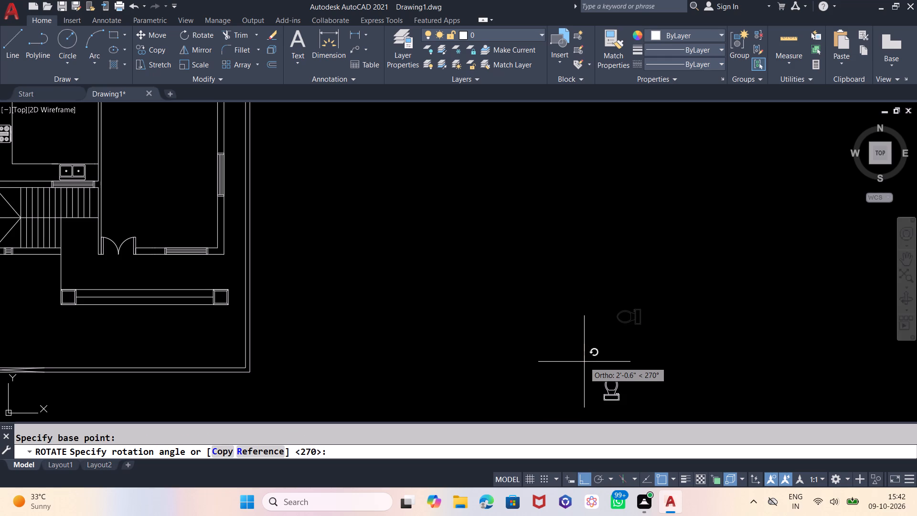
{"action": "left_click", "coordinate": [584, 361]}
With Ortho off, move the rotated toilet into the bathroom north of the large southeast room, its tank near the south wall.
{"action": "scroll", "coordinate": [613, 321], "scroll_direction": "down", "scroll_amount": 1}
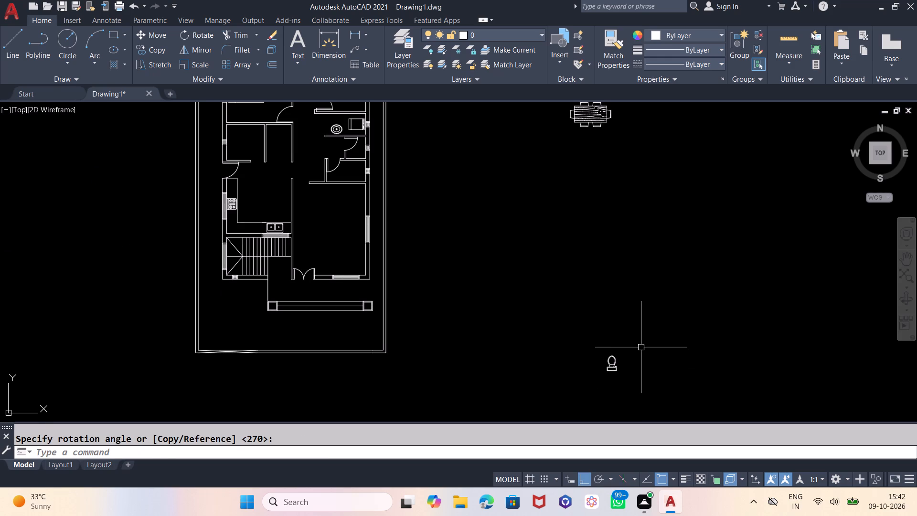
{"action": "left_click", "coordinate": [641, 347]}
{"action": "left_click", "coordinate": [566, 398]}
{"action": "key", "text": "m"}
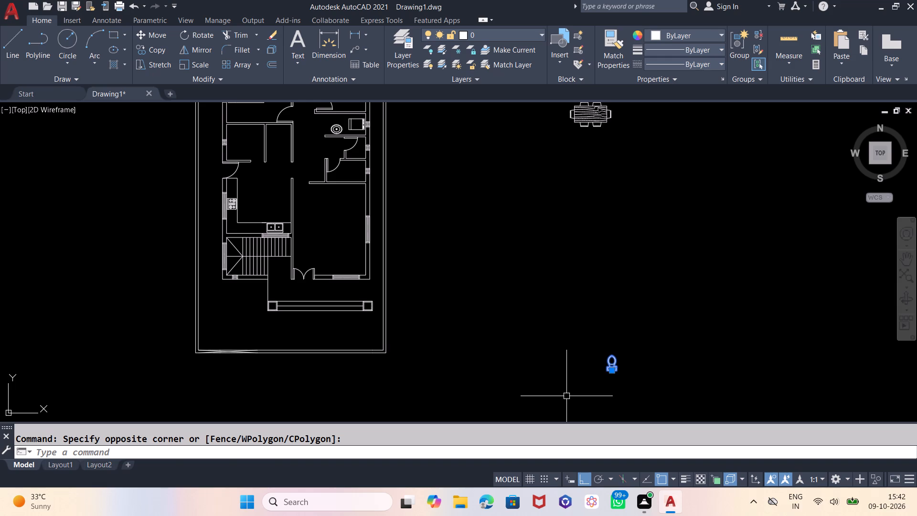
{"action": "key", "text": "Return"}
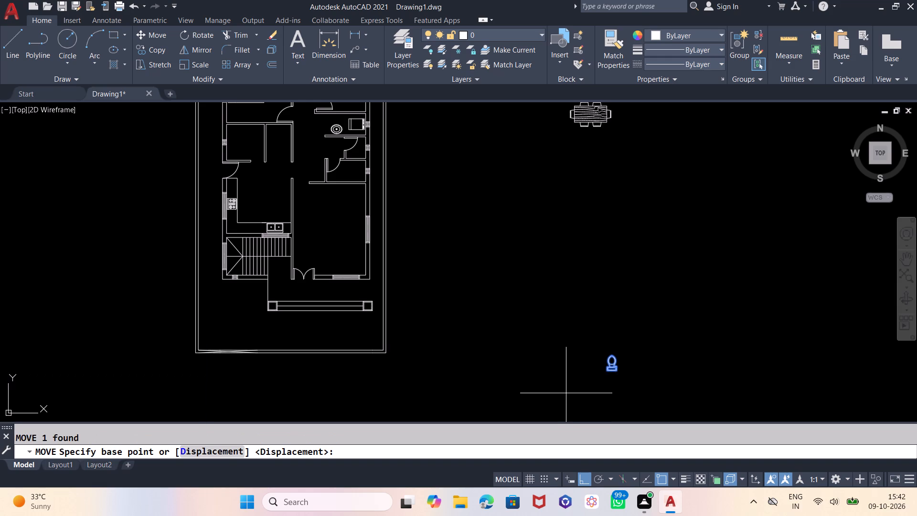
{"action": "key", "text": "F8"}
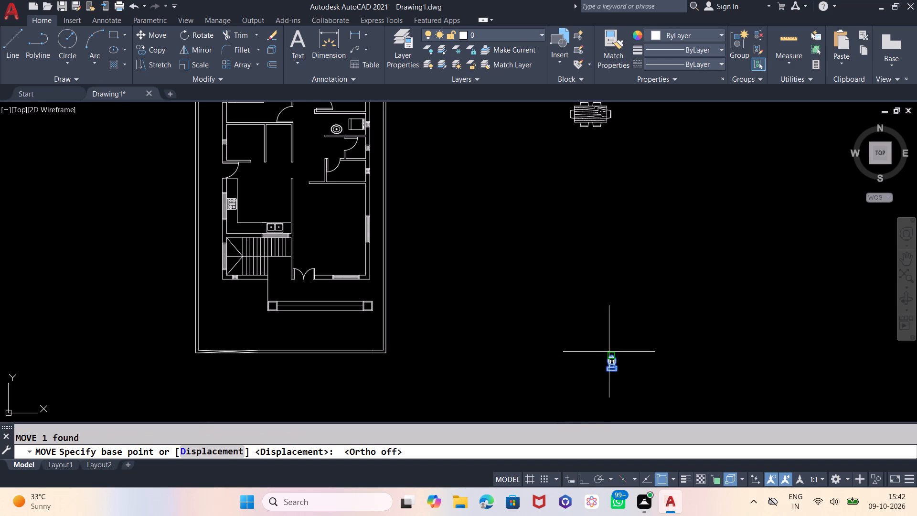
{"action": "left_click", "coordinate": [610, 348]}
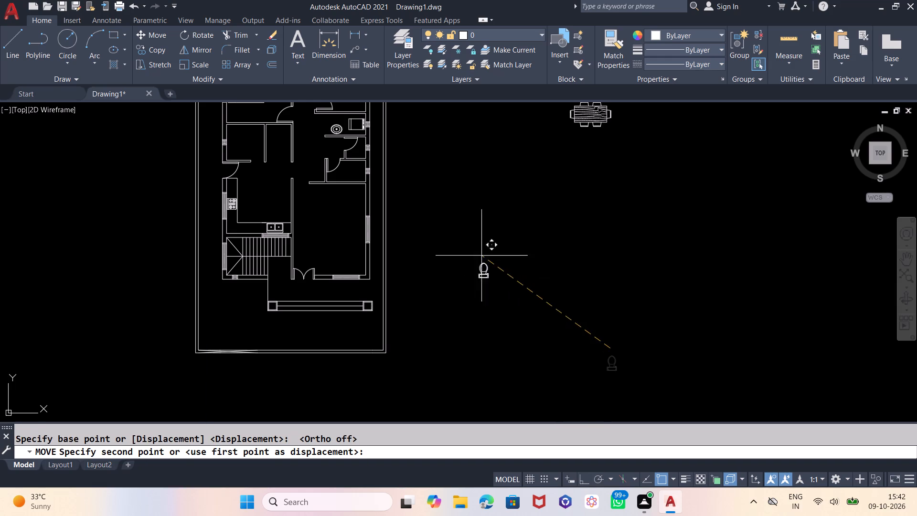
{"action": "scroll", "coordinate": [352, 150], "scroll_direction": "up", "scroll_amount": 1}
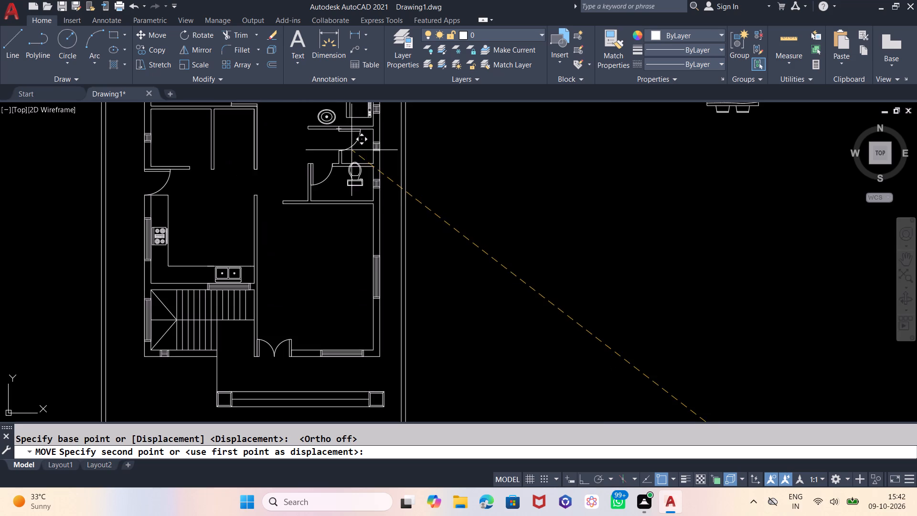
{"action": "scroll", "coordinate": [345, 165], "scroll_direction": "up", "scroll_amount": 3}
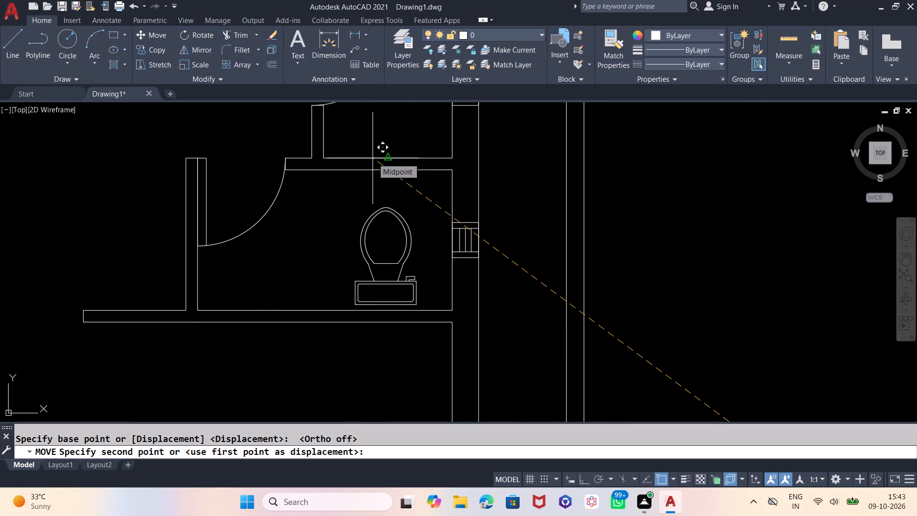
{"action": "left_click", "coordinate": [377, 158]}
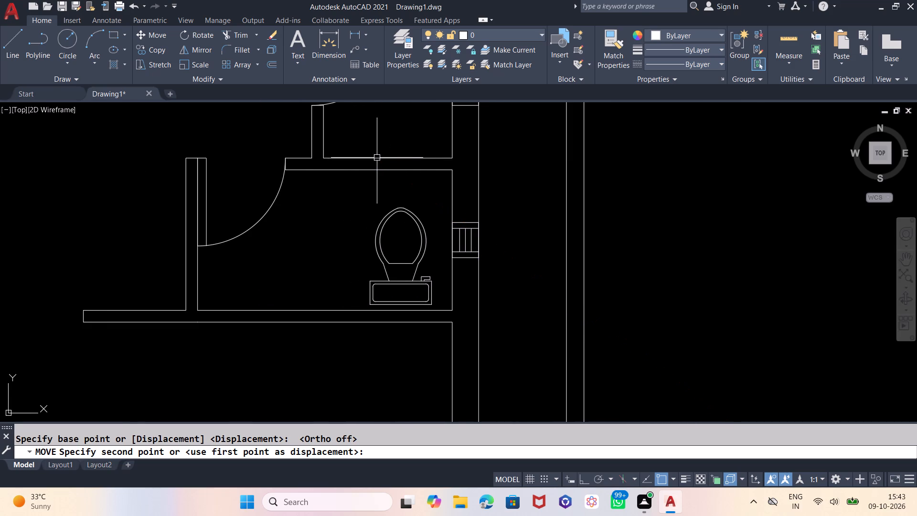
Move the six-chair dining table from outside the plan into the middle of the large southeast room.
{"action": "scroll", "coordinate": [354, 273], "scroll_direction": "down", "scroll_amount": 2}
{"action": "scroll", "coordinate": [428, 307], "scroll_direction": "down", "scroll_amount": 2}
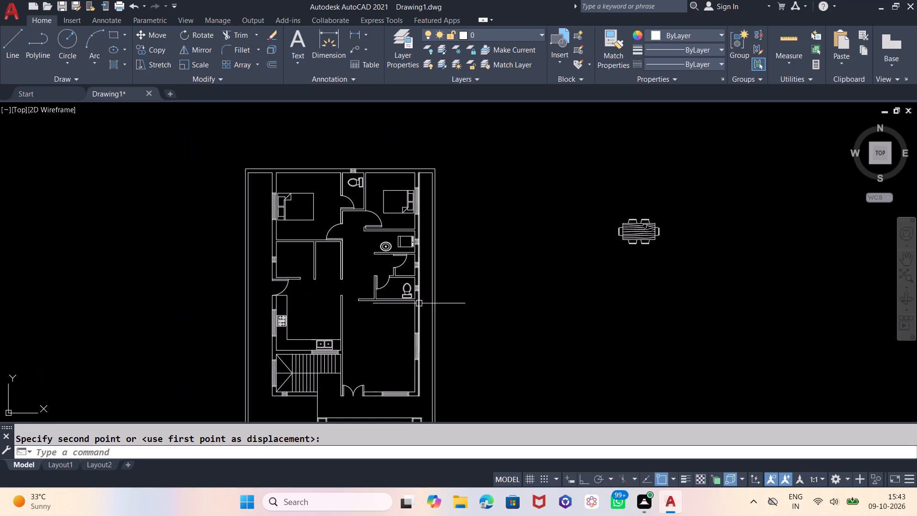
{"action": "scroll", "coordinate": [375, 258], "scroll_direction": "down", "scroll_amount": 2}
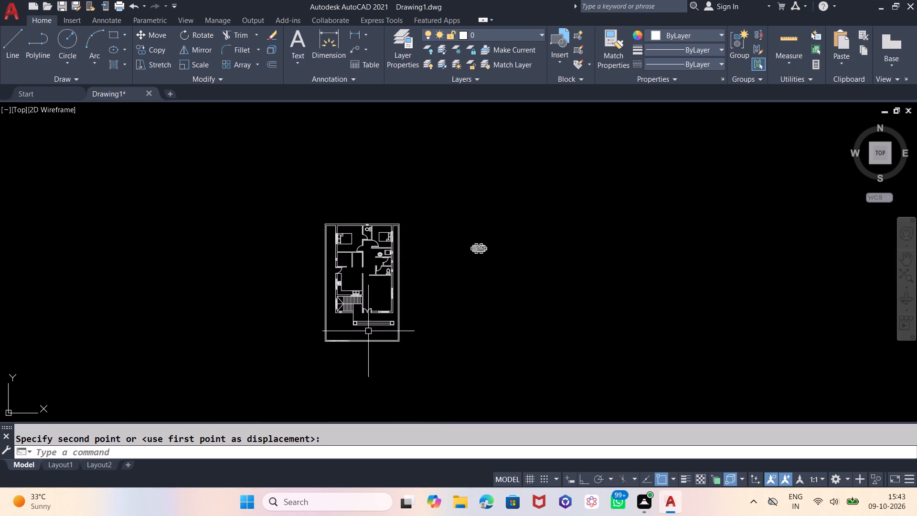
{"action": "scroll", "coordinate": [456, 246], "scroll_direction": "up", "scroll_amount": 2}
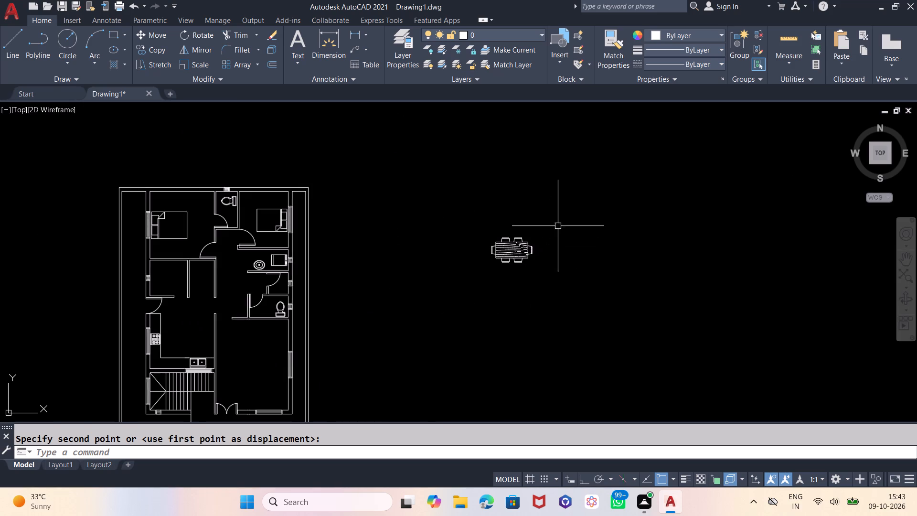
{"action": "scroll", "coordinate": [558, 225], "scroll_direction": "down", "scroll_amount": 1}
{"action": "scroll", "coordinate": [533, 283], "scroll_direction": "up", "scroll_amount": 2}
{"action": "left_click", "coordinate": [597, 146]}
{"action": "left_click", "coordinate": [405, 236]}
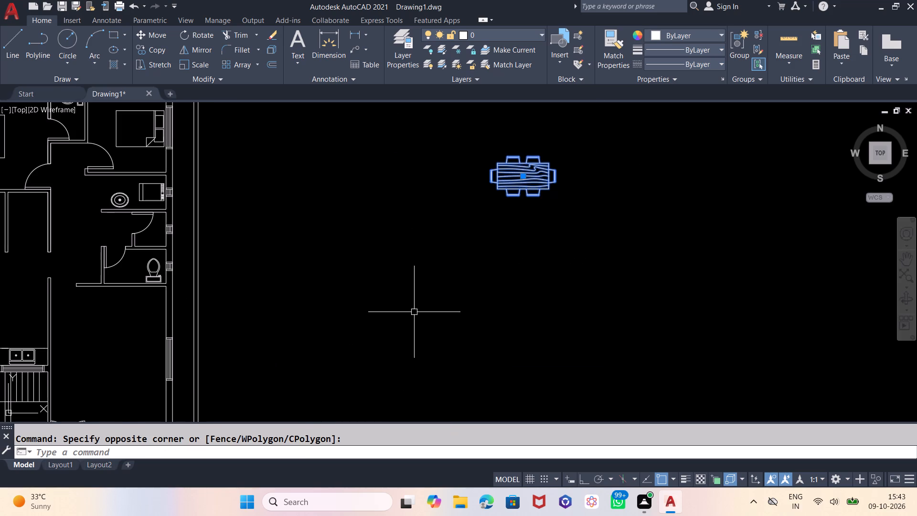
{"action": "key", "text": "m"}
{"action": "key", "text": "Return"}
{"action": "left_click_drag", "start_coordinate": [522, 208], "coordinate": [523, 219]}
{"action": "scroll", "coordinate": [663, 269], "scroll_direction": "down", "scroll_amount": 2}
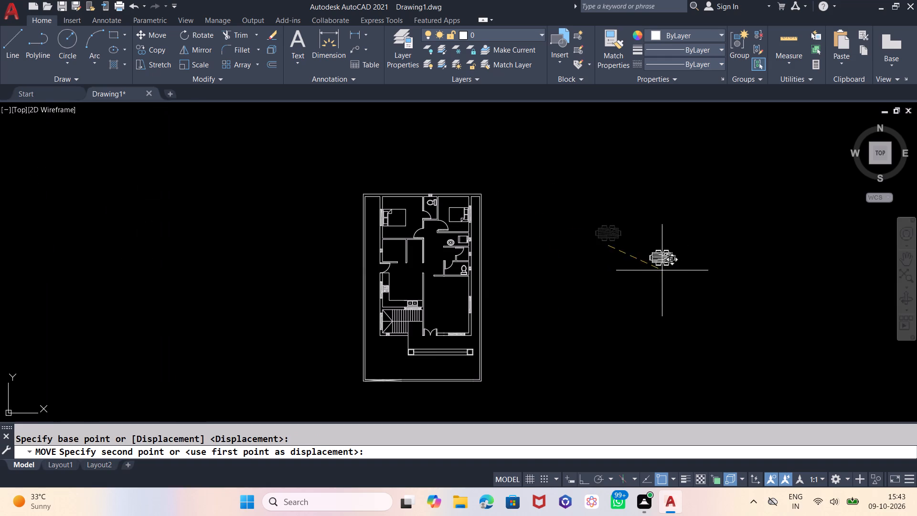
{"action": "scroll", "coordinate": [449, 315], "scroll_direction": "up", "scroll_amount": 3}
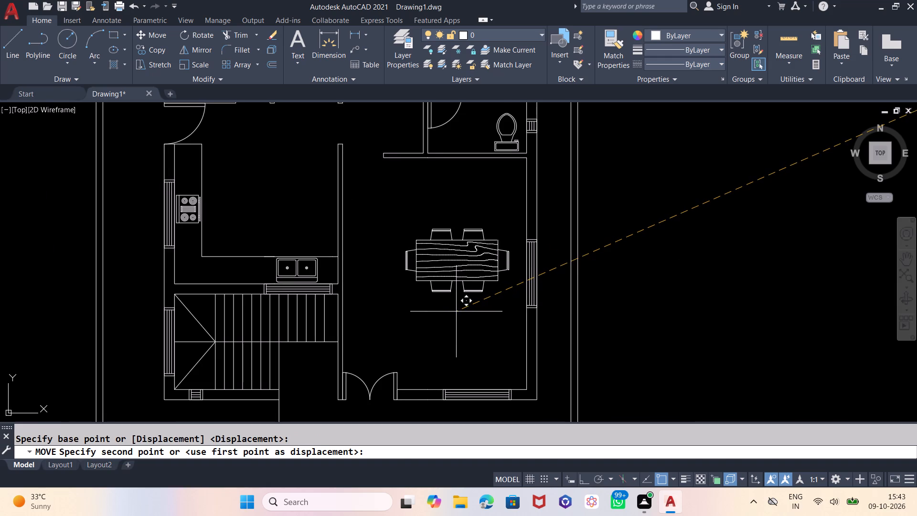
{"action": "left_click", "coordinate": [456, 312]}
Insert the Car - sedan side block from DesignCenter's Landscaping.dwg in the empty area west of the plan, and close DesignCenter.
{"action": "scroll", "coordinate": [397, 267], "scroll_direction": "down", "scroll_amount": 1}
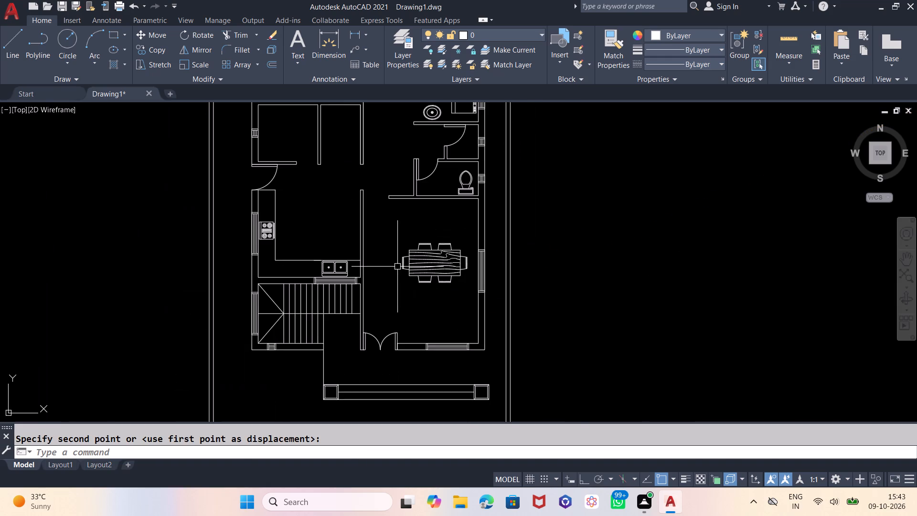
{"action": "scroll", "coordinate": [387, 288], "scroll_direction": "down", "scroll_amount": 1}
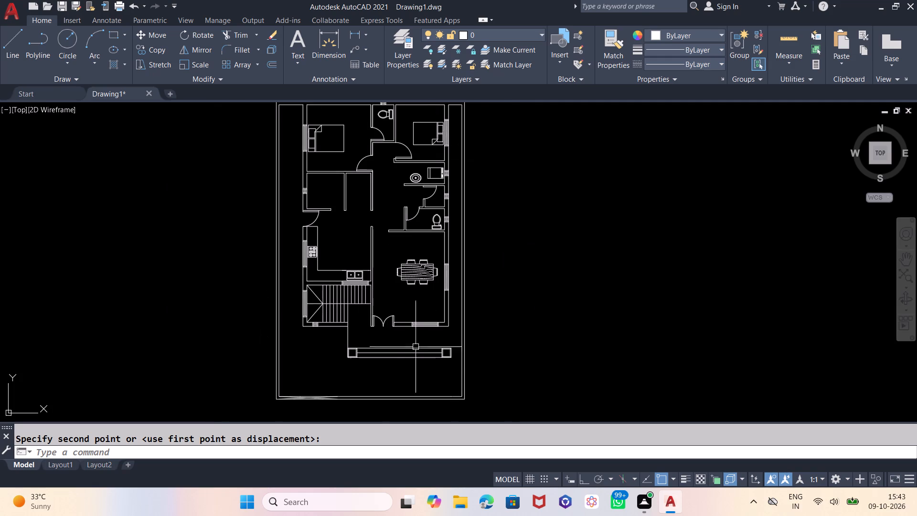
{"action": "middle_click_drag", "start_coordinate": [421, 353], "coordinate": [409, 363]}
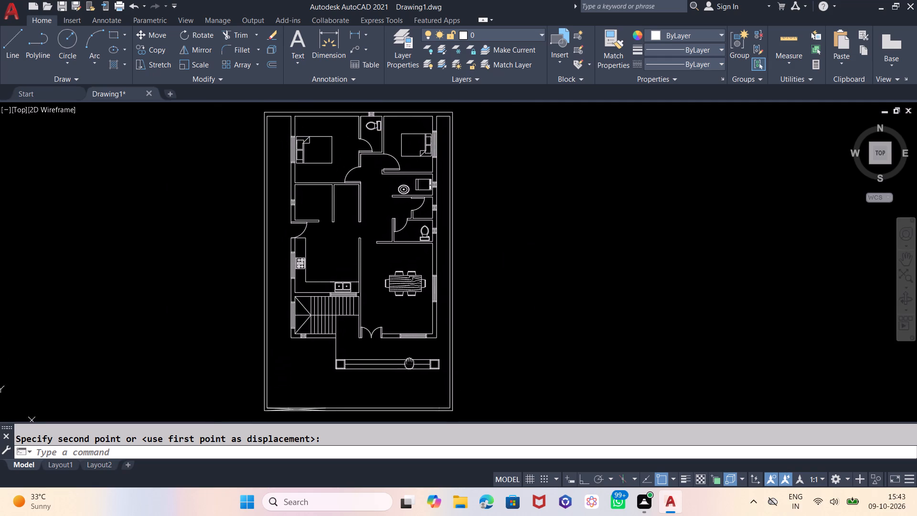
{"action": "middle_click_drag", "start_coordinate": [409, 363], "coordinate": [414, 358]}
{"action": "key", "text": "z"}
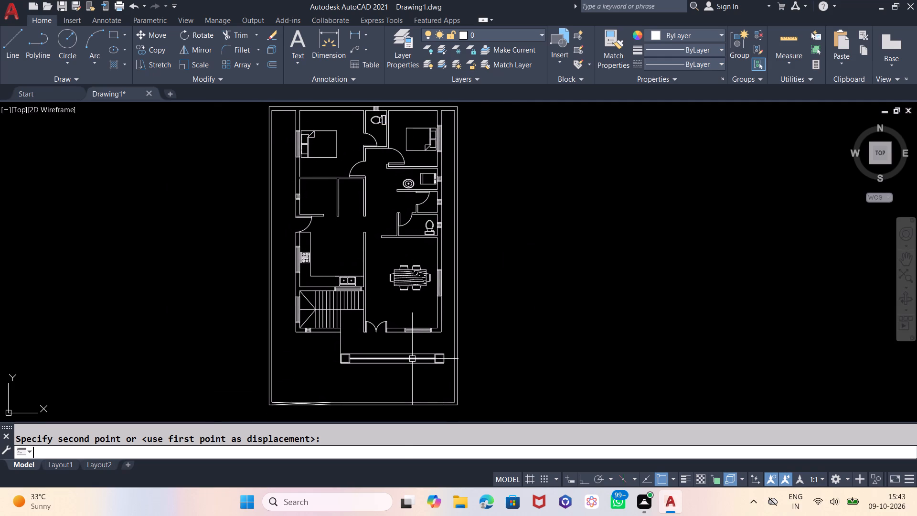
{"action": "key", "text": "Return"}
{"action": "key", "text": "e"}
{"action": "key", "text": "Return"}
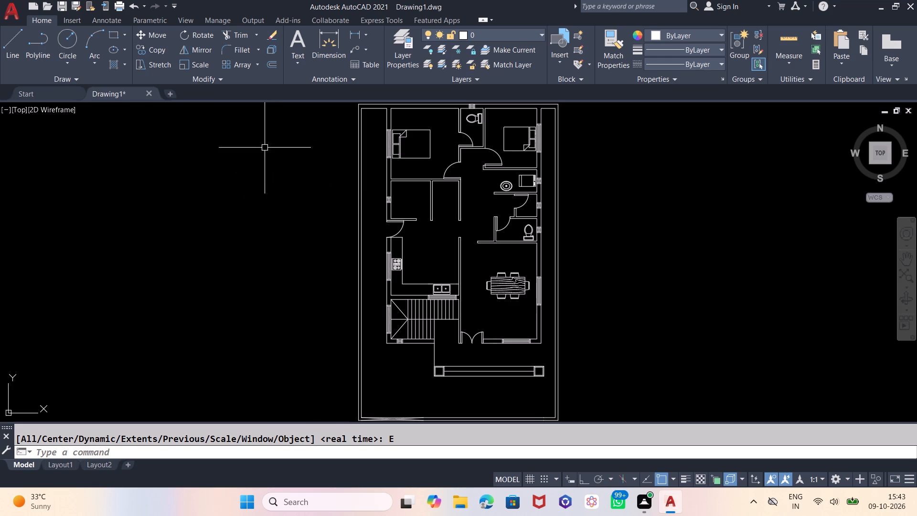
{"action": "type", "text": "DC"}
{"action": "key", "text": "Return"}
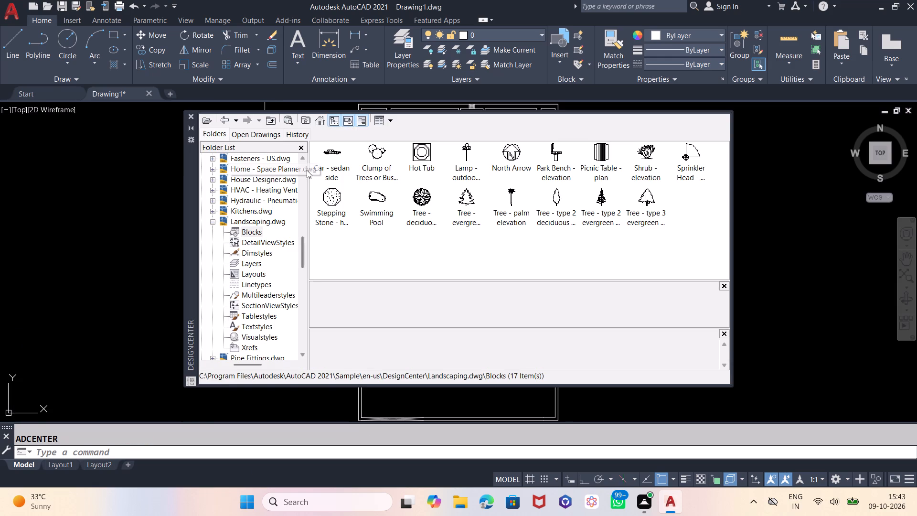
{"action": "left_click_drag", "start_coordinate": [334, 148], "coordinate": [124, 220]}
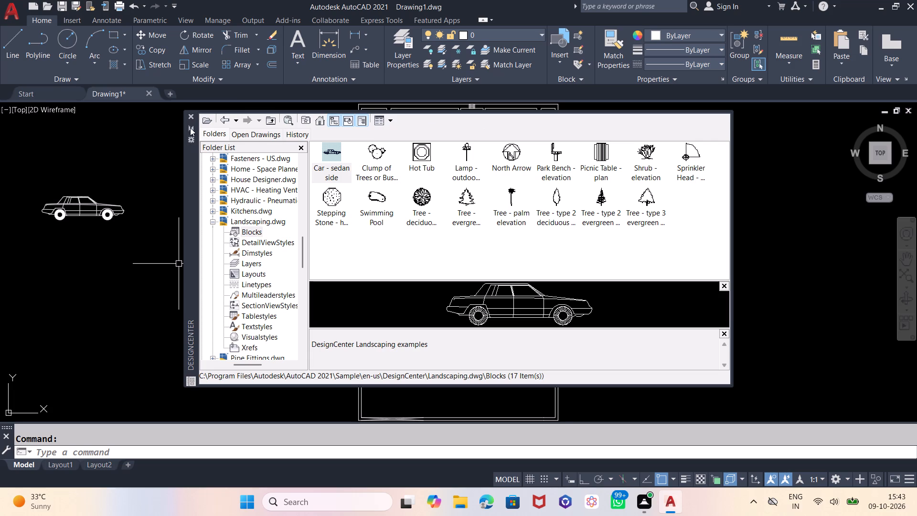
{"action": "left_click", "coordinate": [191, 116]}
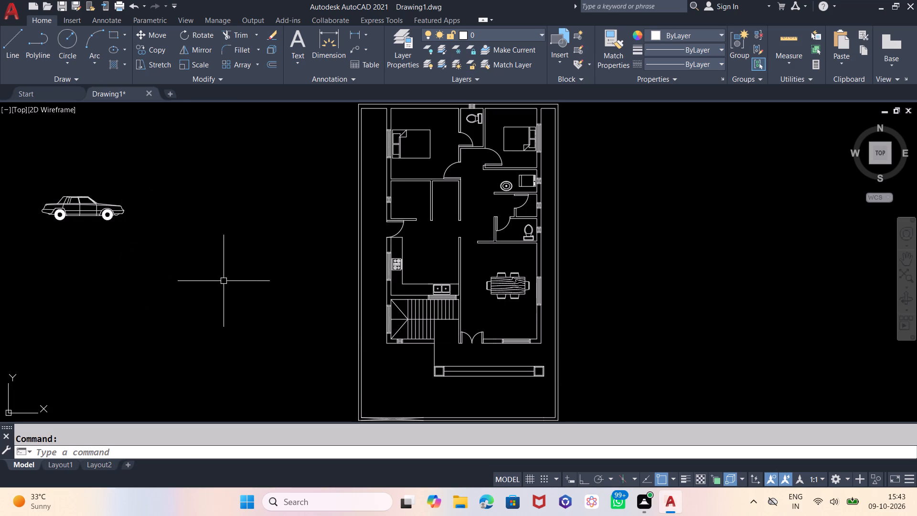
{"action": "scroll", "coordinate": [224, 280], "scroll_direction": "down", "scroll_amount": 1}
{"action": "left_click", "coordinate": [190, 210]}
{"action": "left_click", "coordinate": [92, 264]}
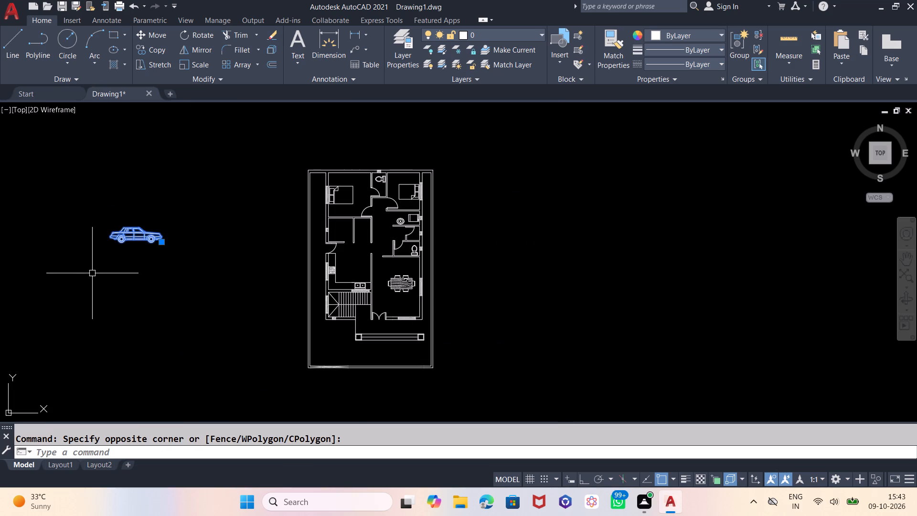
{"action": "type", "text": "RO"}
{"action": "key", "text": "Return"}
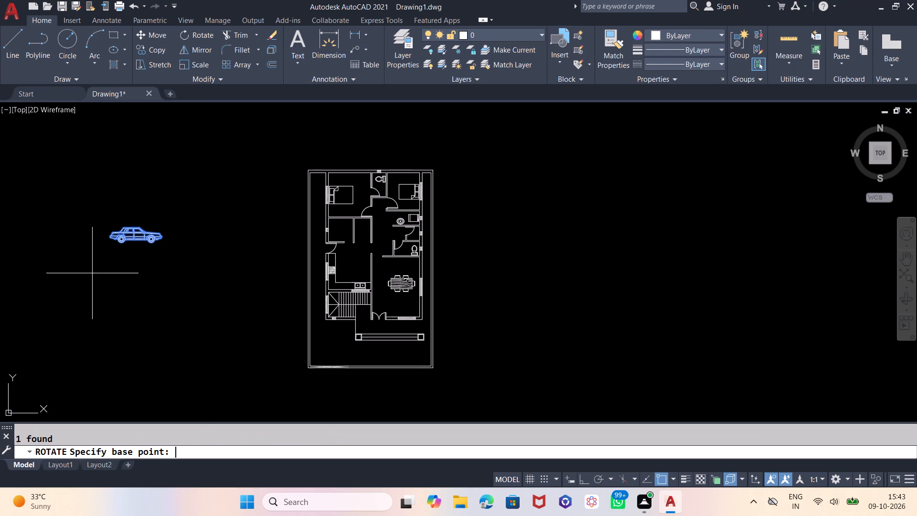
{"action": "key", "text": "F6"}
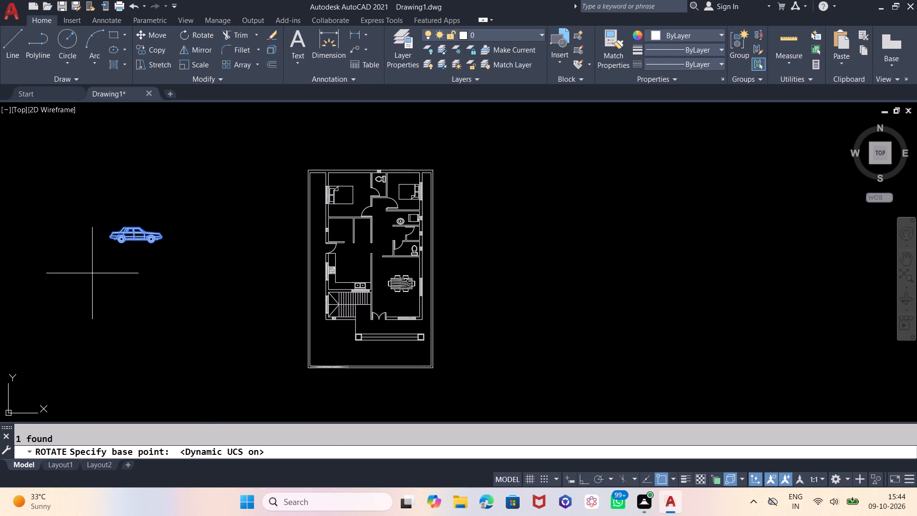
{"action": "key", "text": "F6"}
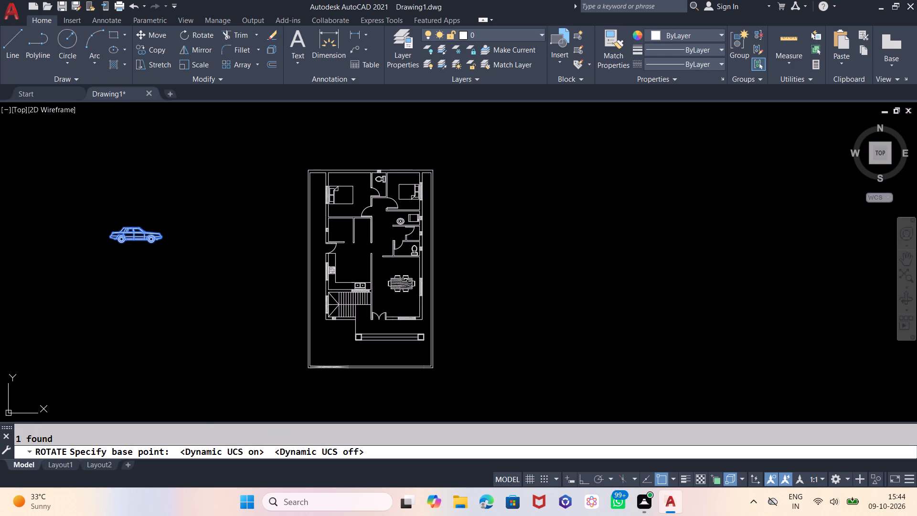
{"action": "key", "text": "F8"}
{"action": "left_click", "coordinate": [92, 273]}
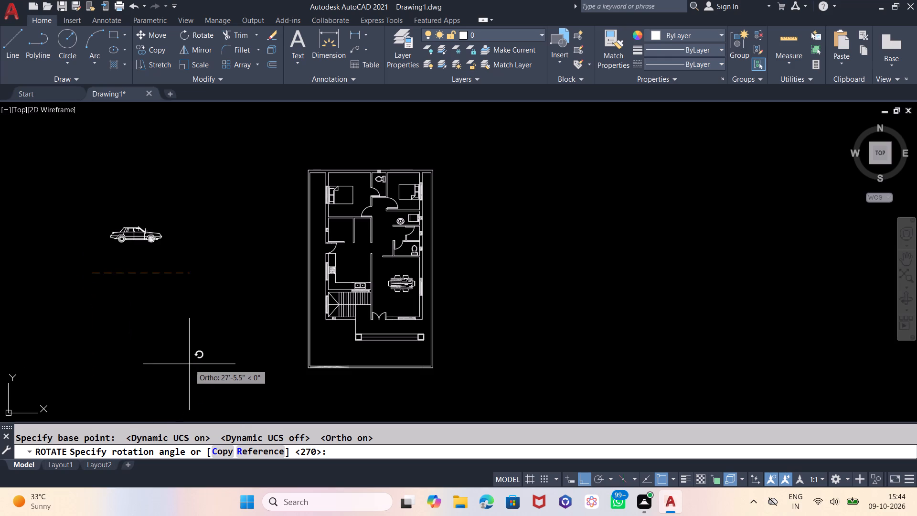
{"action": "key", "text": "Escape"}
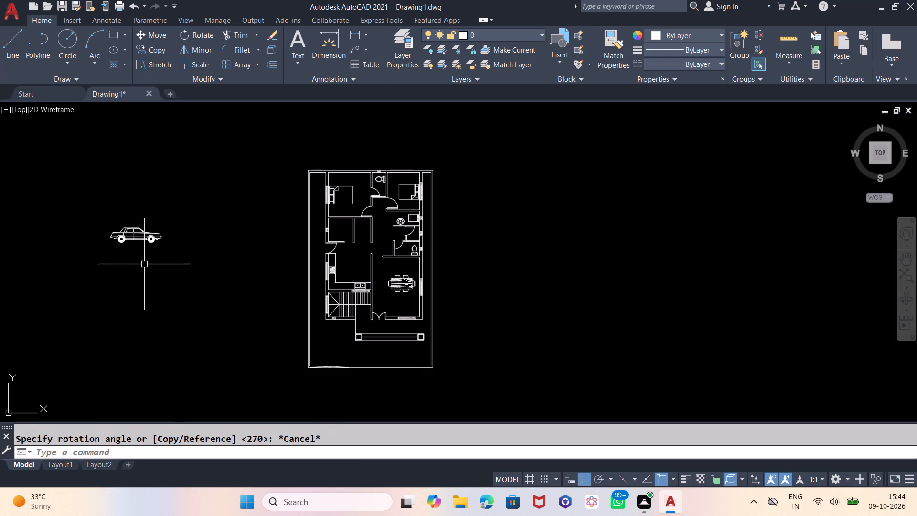
With Ortho off, move the car from outside the plan into the front yard near its southwest corner, just south of the staircase.
{"action": "left_click_drag", "start_coordinate": [163, 215], "coordinate": [159, 219]}
{"action": "left_click", "coordinate": [84, 291]}
{"action": "key", "text": "m"}
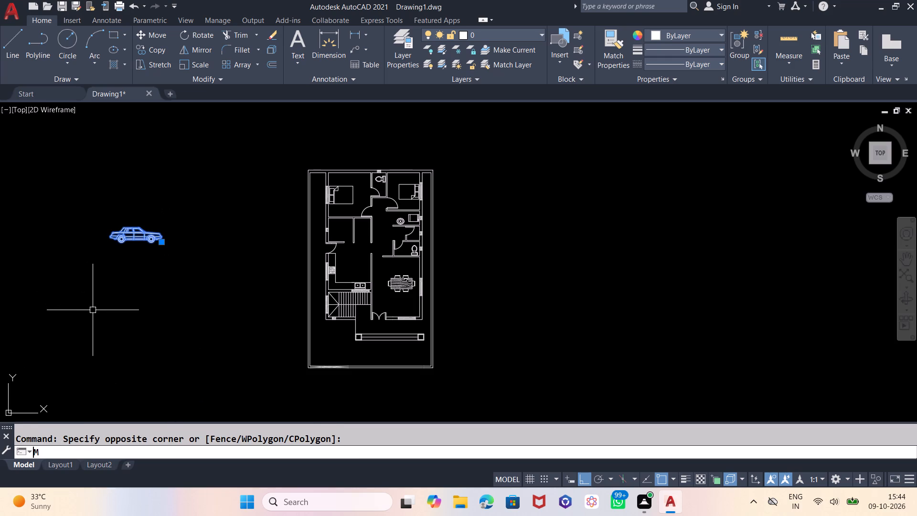
{"action": "key", "text": "Return"}
{"action": "left_click", "coordinate": [107, 266]}
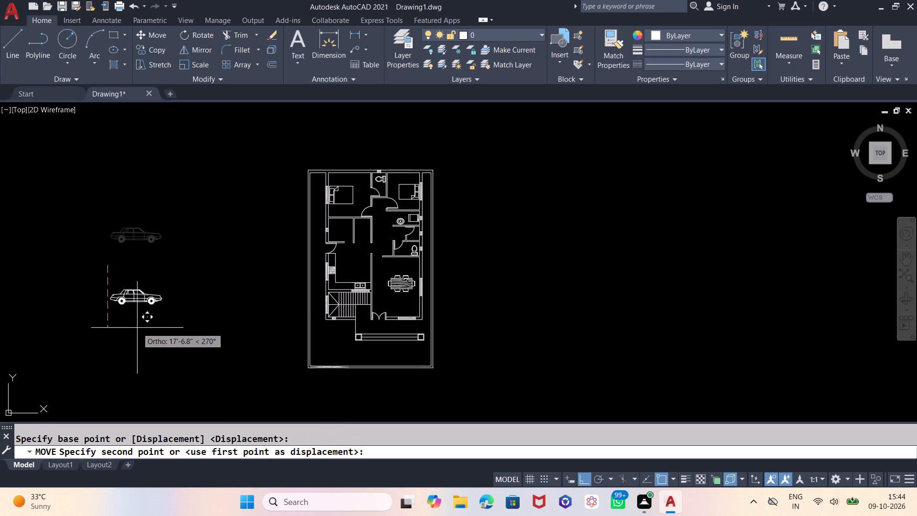
{"action": "key", "text": "F8"}
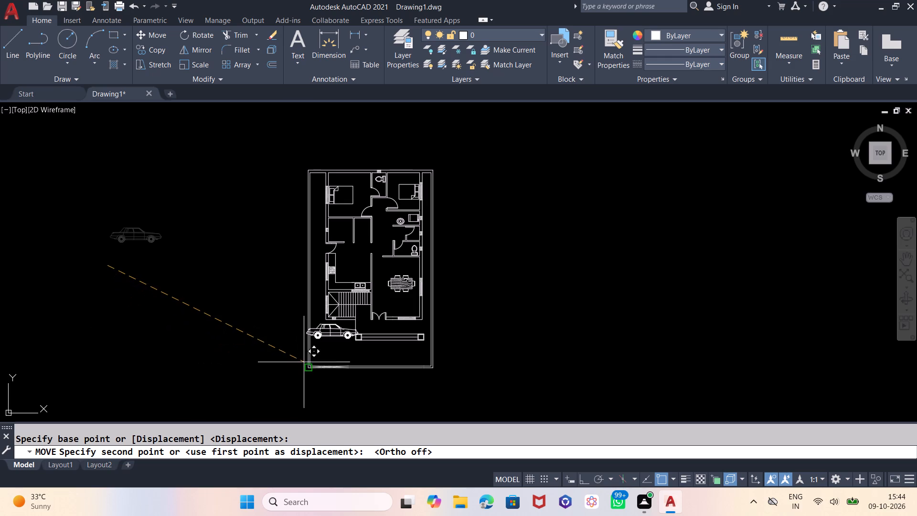
{"action": "scroll", "coordinate": [304, 361], "scroll_direction": "up", "scroll_amount": 3}
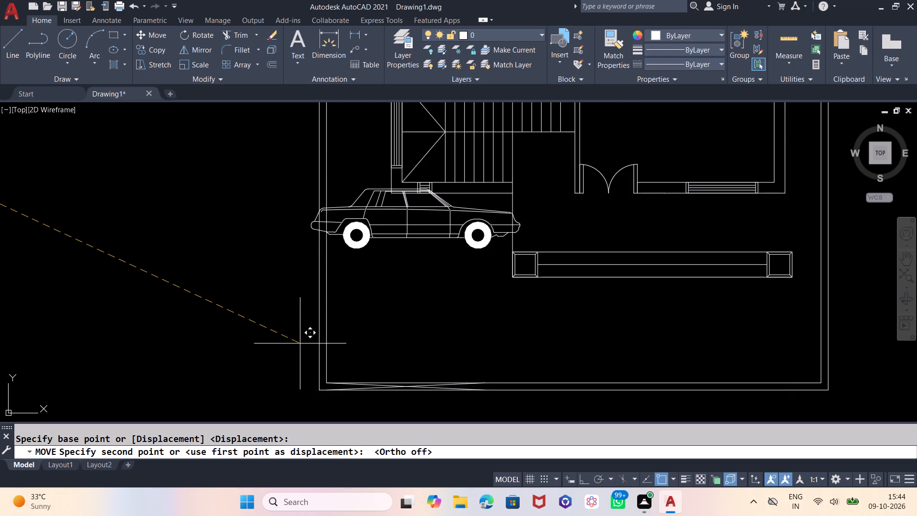
{"action": "left_click", "coordinate": [300, 344]}
Scale the car down about a base point just below its rear wheel so it fits between the boundary wall and the porch.
{"action": "left_click", "coordinate": [365, 227]}
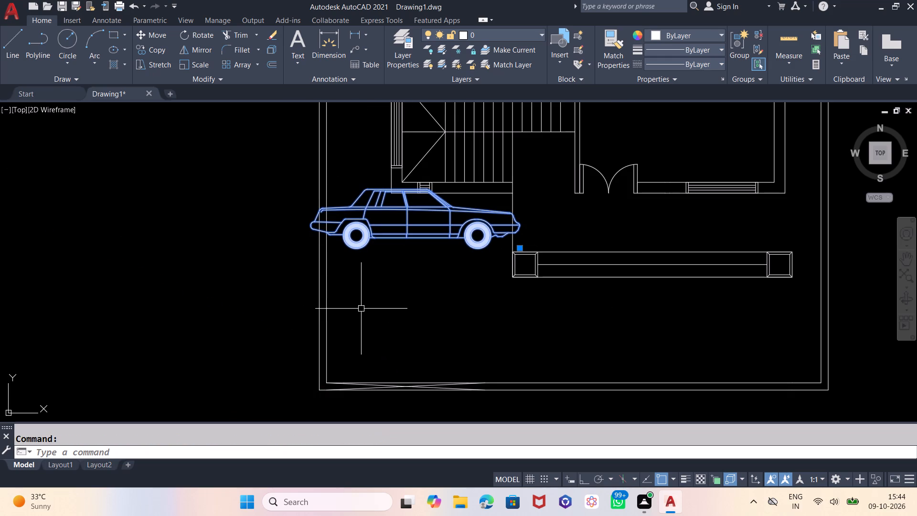
{"action": "key", "text": "s"}
{"action": "key", "text": "c"}
{"action": "key", "text": "Return"}
{"action": "left_click", "coordinate": [357, 283]}
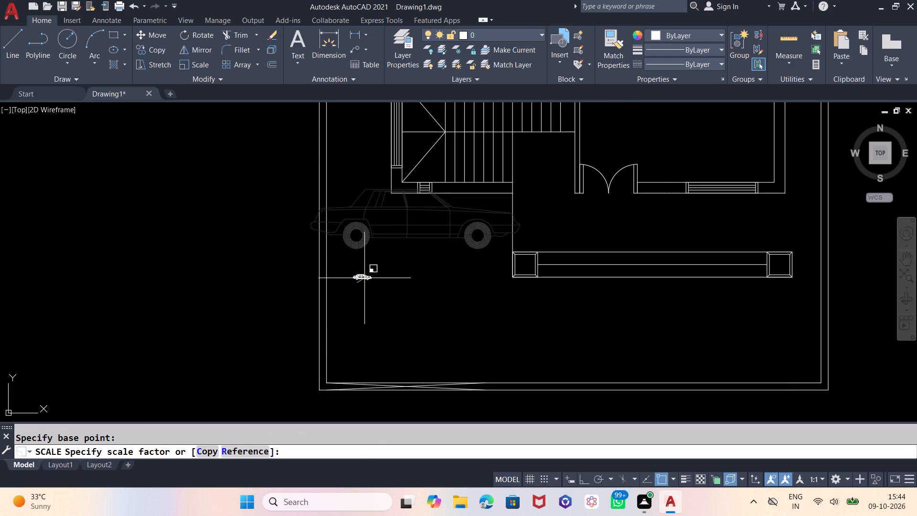
{"action": "left_click", "coordinate": [422, 258]}
Move the scaled car slightly northeast, between the west boundary wall and the porch, just south of the staircase wall.
{"action": "left_click", "coordinate": [394, 247]}
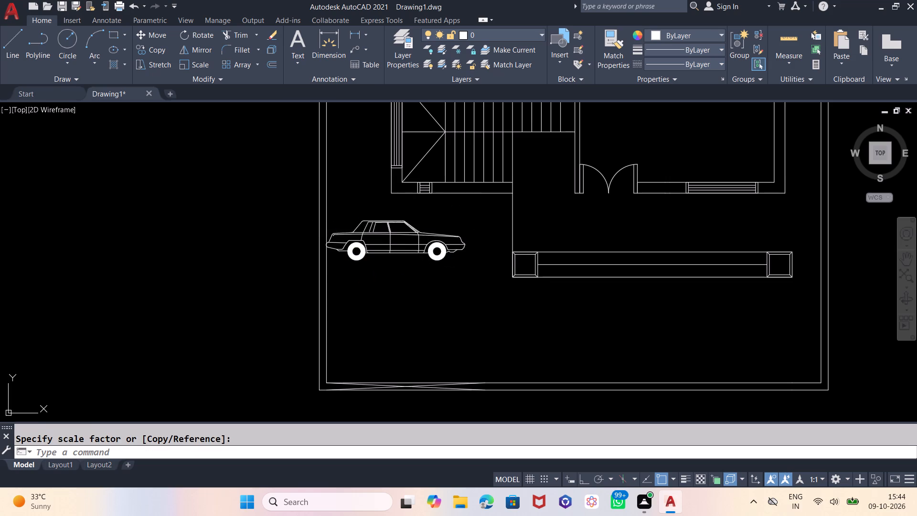
{"action": "key", "text": "m"}
{"action": "key", "text": "Return"}
{"action": "left_click", "coordinate": [372, 309]}
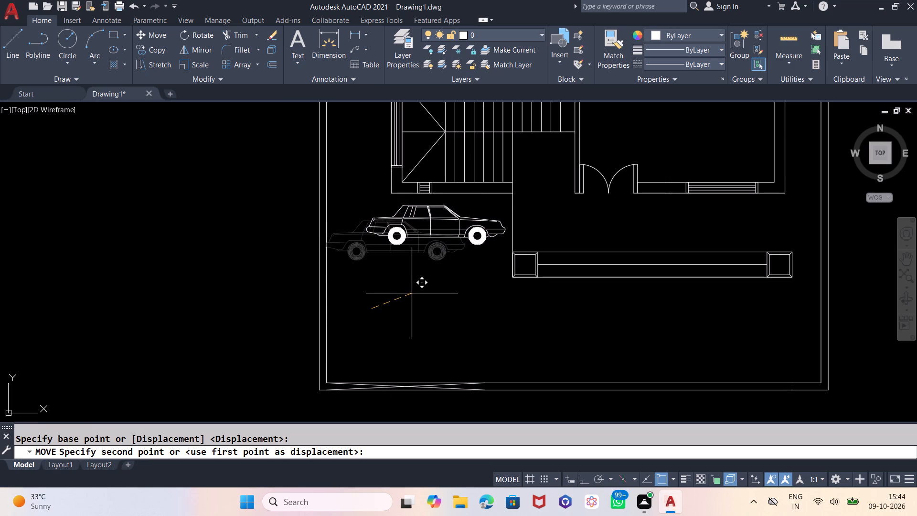
{"action": "left_click", "coordinate": [414, 296]}
Dimension the northwest bedroom's inner width and length, placing the dimensions north and west of the boundary wall.
{"action": "scroll", "coordinate": [323, 334], "scroll_direction": "down", "scroll_amount": 2}
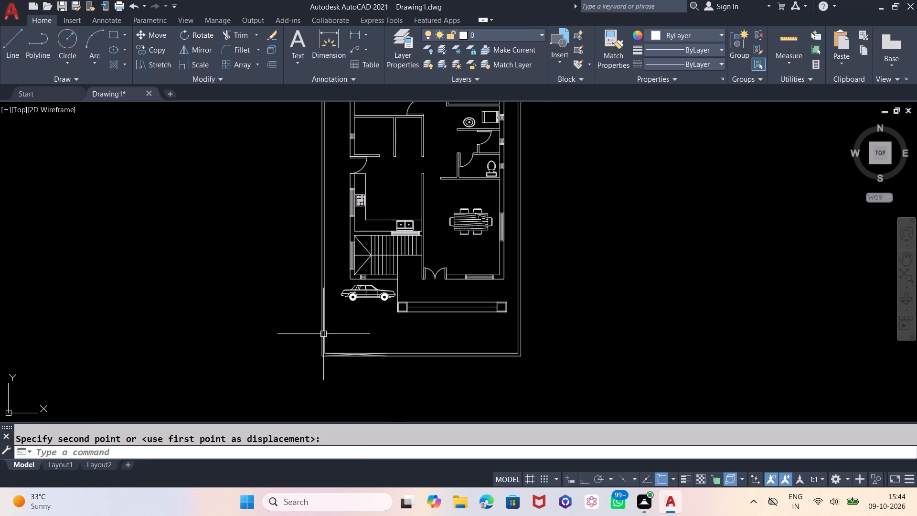
{"action": "scroll", "coordinate": [324, 327], "scroll_direction": "down", "scroll_amount": 1}
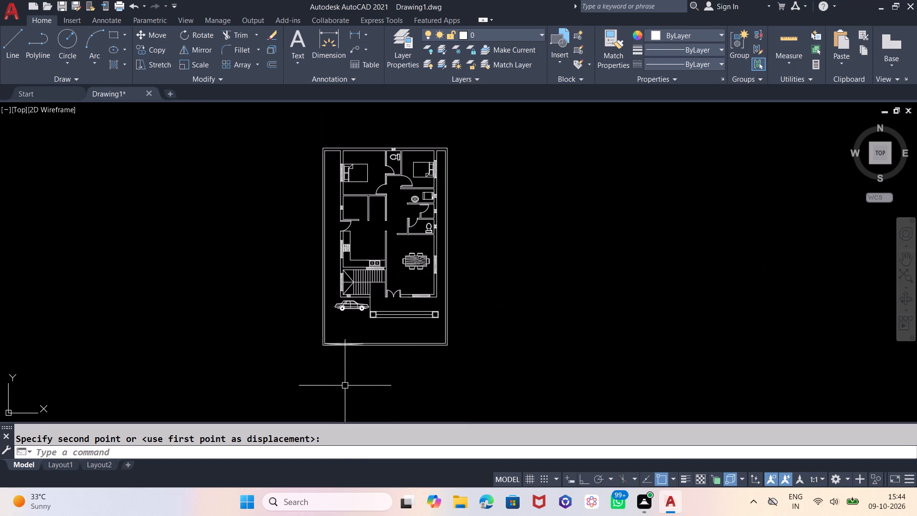
{"action": "key", "text": "z"}
{"action": "key", "text": "Return"}
{"action": "key", "text": "e"}
{"action": "key", "text": "Return"}
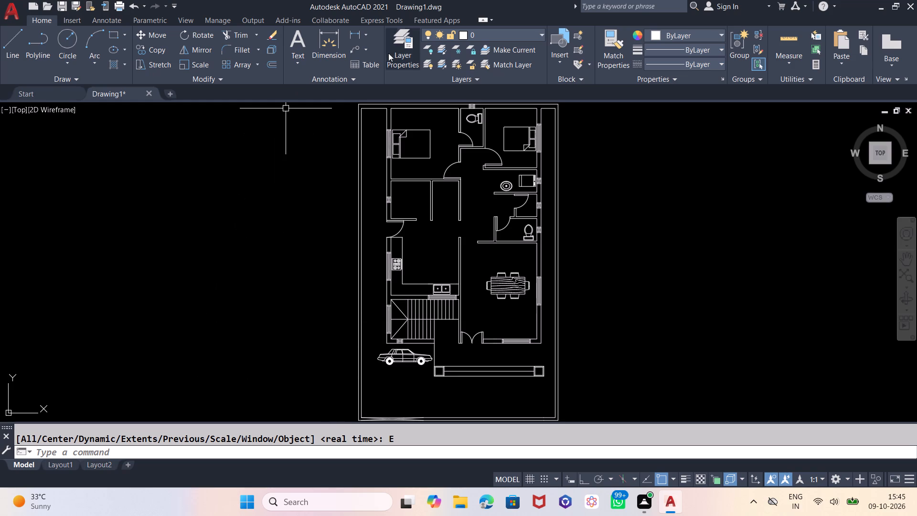
{"action": "left_click", "coordinate": [332, 39]}
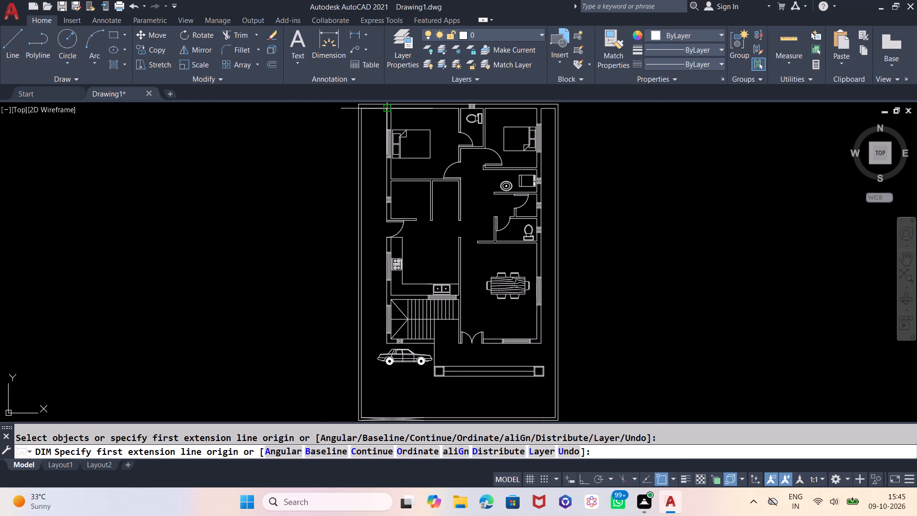
{"action": "scroll", "coordinate": [391, 104], "scroll_direction": "up", "scroll_amount": 1}
{"action": "scroll", "coordinate": [406, 229], "scroll_direction": "down", "scroll_amount": 1}
{"action": "scroll", "coordinate": [404, 163], "scroll_direction": "up", "scroll_amount": 2}
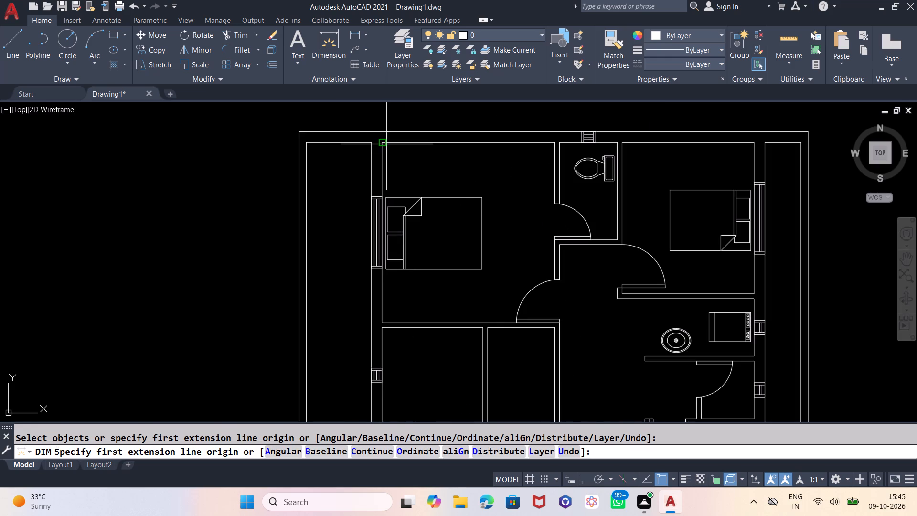
{"action": "left_click", "coordinate": [385, 144]}
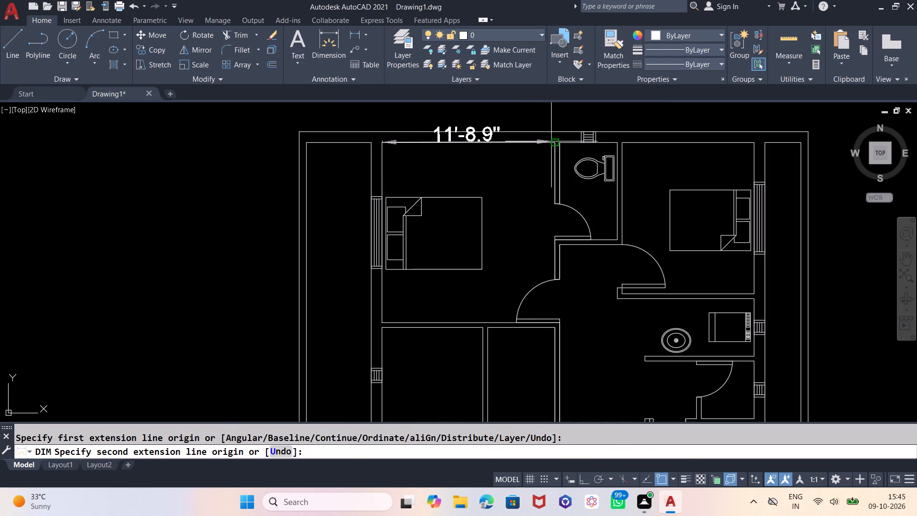
{"action": "left_click", "coordinate": [553, 142]}
{"action": "scroll", "coordinate": [558, 171], "scroll_direction": "down", "scroll_amount": 1}
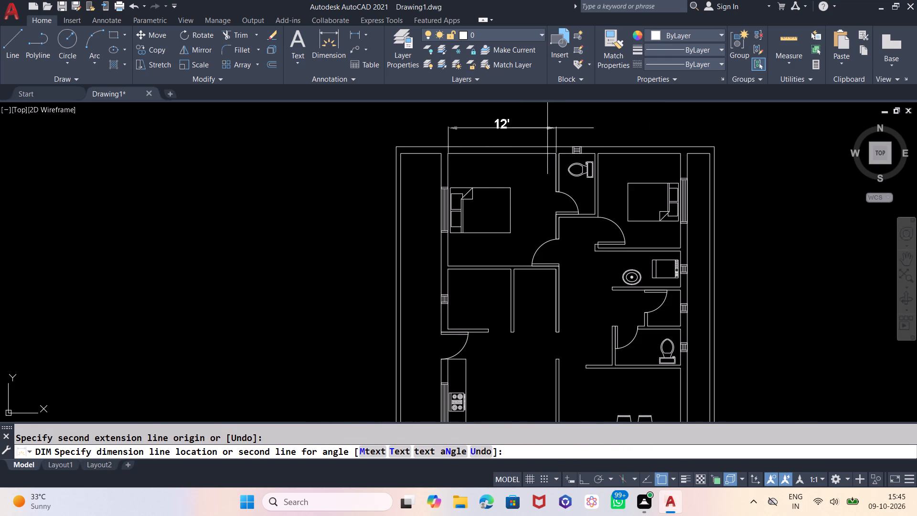
{"action": "left_click", "coordinate": [547, 127]}
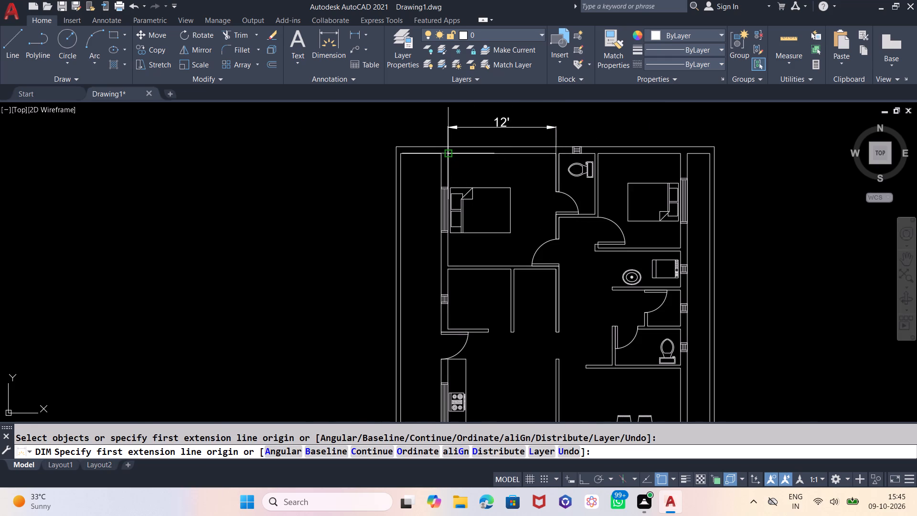
{"action": "left_click", "coordinate": [448, 157]}
{"action": "left_click", "coordinate": [448, 267]}
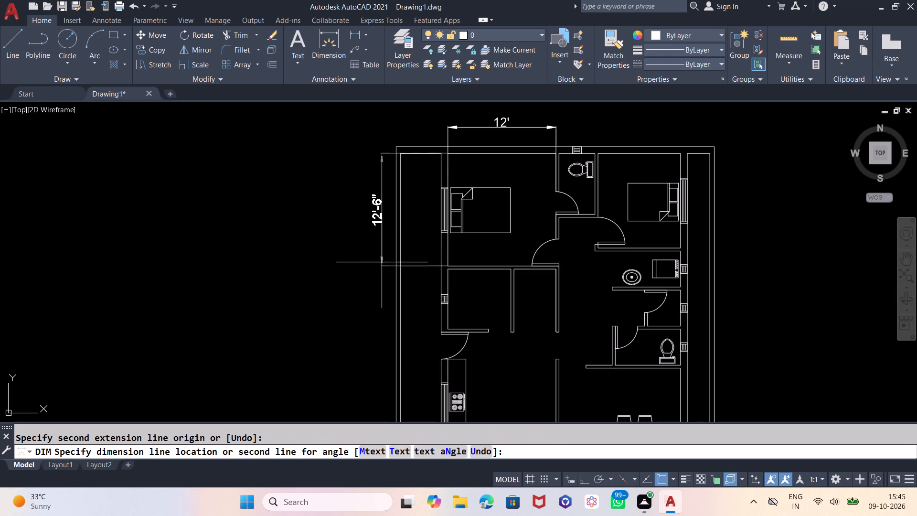
{"action": "left_click", "coordinate": [365, 268]}
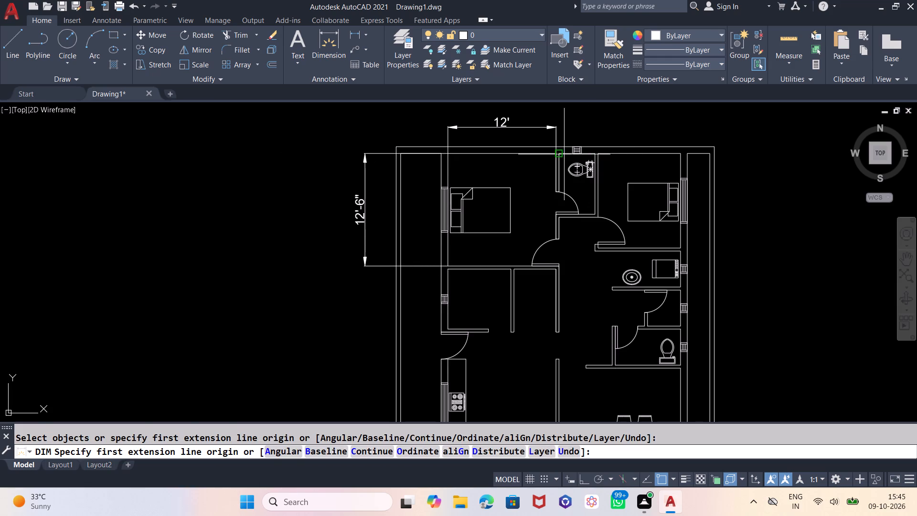
Dimension the width and length of the north toilet between the bedrooms, placing the dimensions north and east of the boundary wall.
{"action": "left_click", "coordinate": [557, 155]}
{"action": "left_click", "coordinate": [593, 153]}
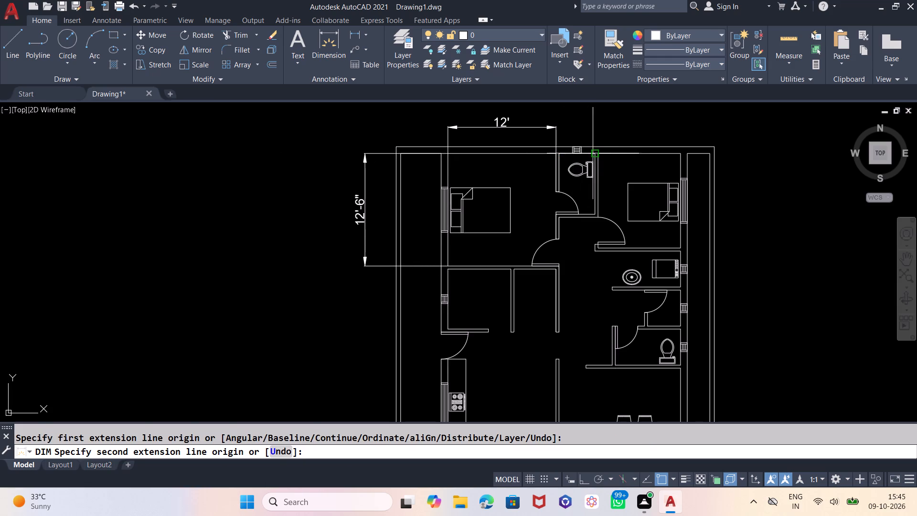
{"action": "left_click", "coordinate": [590, 129]}
{"action": "left_click", "coordinate": [598, 156]}
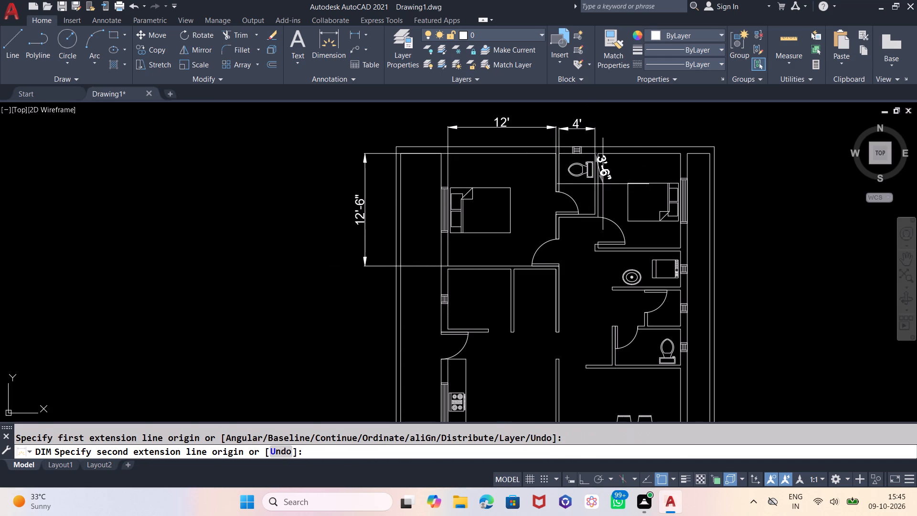
{"action": "left_click", "coordinate": [595, 212]}
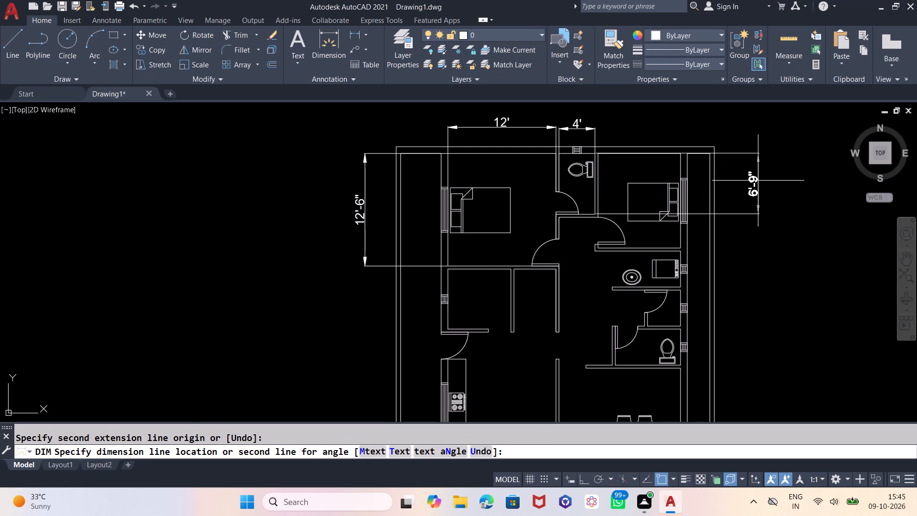
{"action": "left_click", "coordinate": [758, 181]}
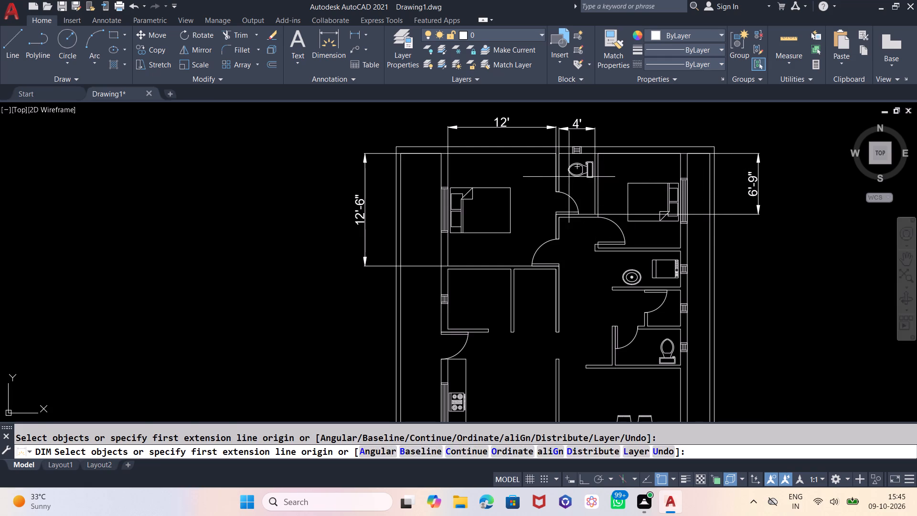
Add the multiline text "MBR" in the empty area west of the plan.
{"action": "left_click", "coordinate": [300, 35]}
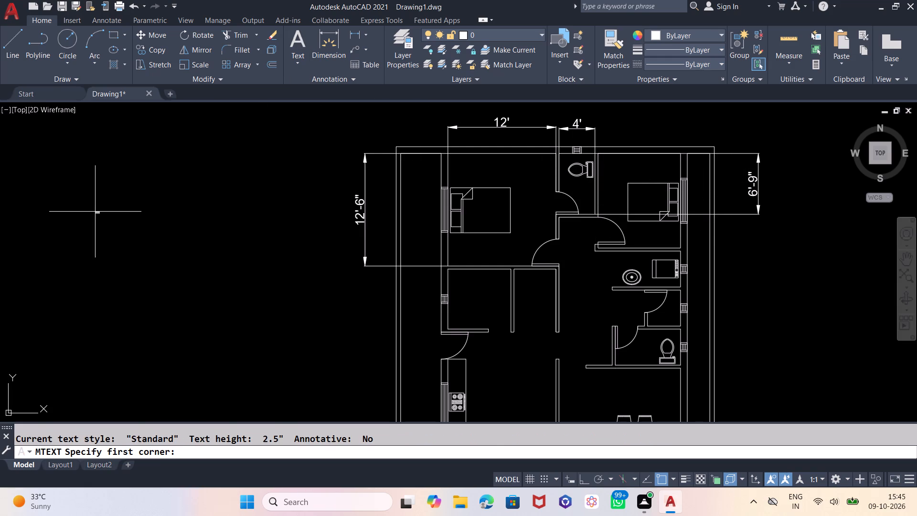
{"action": "left_click", "coordinate": [92, 210]}
{"action": "left_click", "coordinate": [143, 219]}
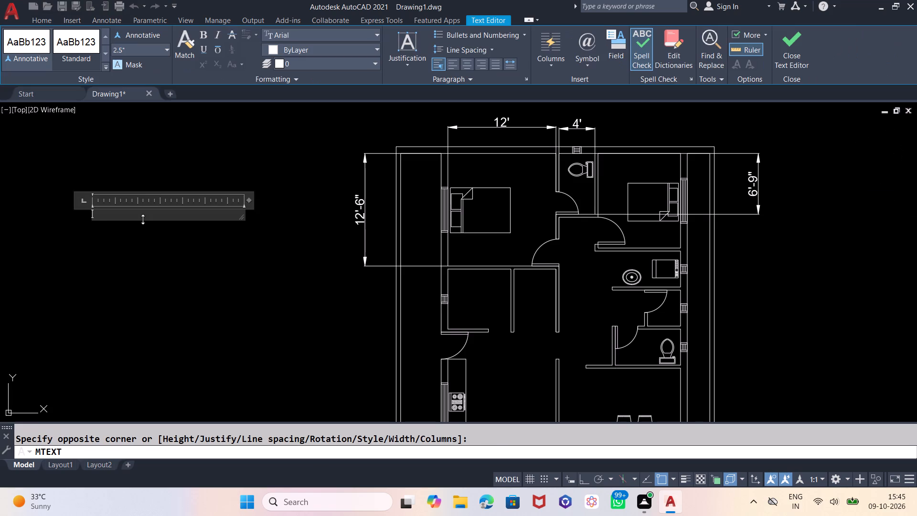
{"action": "type", "text": "MBR"}
{"action": "left_click", "coordinate": [220, 172]}
Scale up the MBR text about a base point just below it until it is legible beside the dimension text.
{"action": "left_click", "coordinate": [92, 213]}
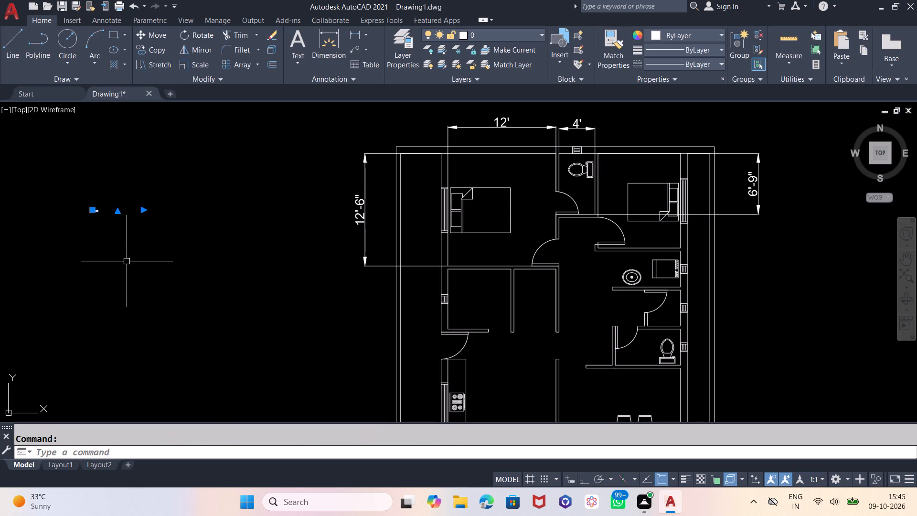
{"action": "type", "text": "SC"}
{"action": "key", "text": "Return"}
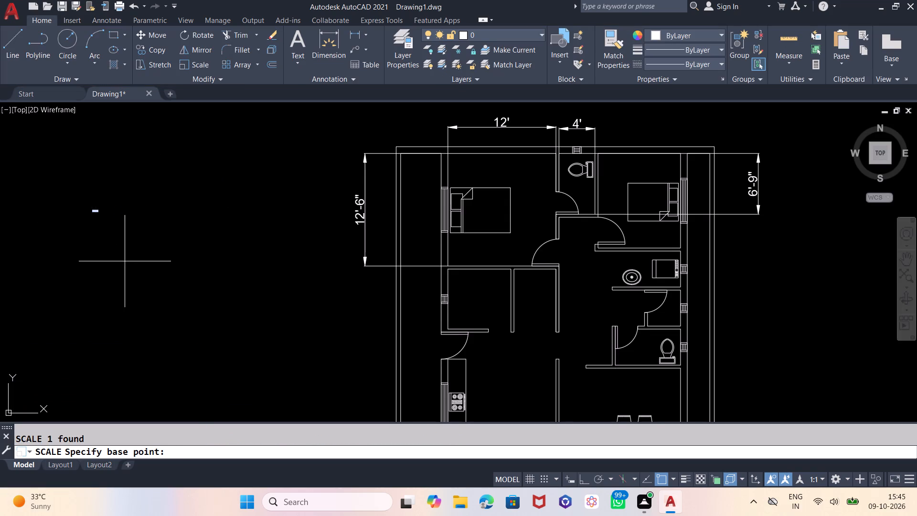
{"action": "left_click_drag", "start_coordinate": [103, 247], "coordinate": [111, 250]}
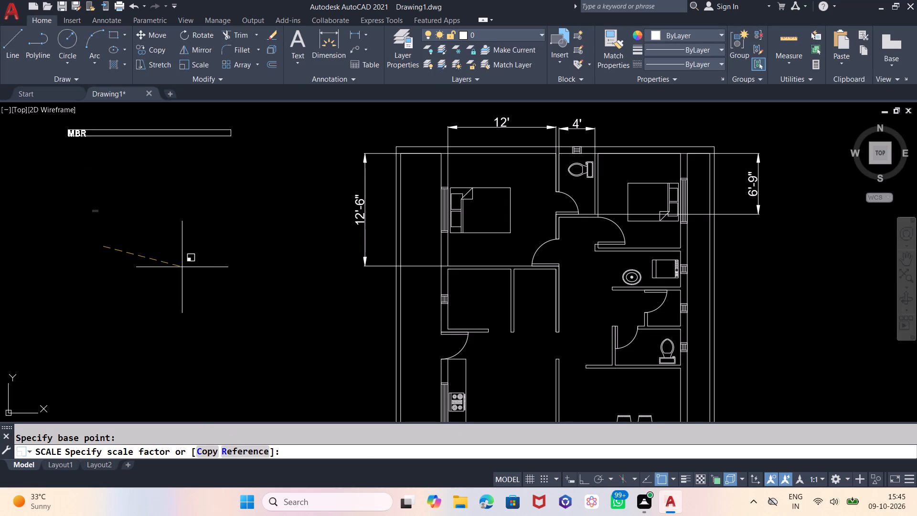
{"action": "left_click", "coordinate": [185, 267]}
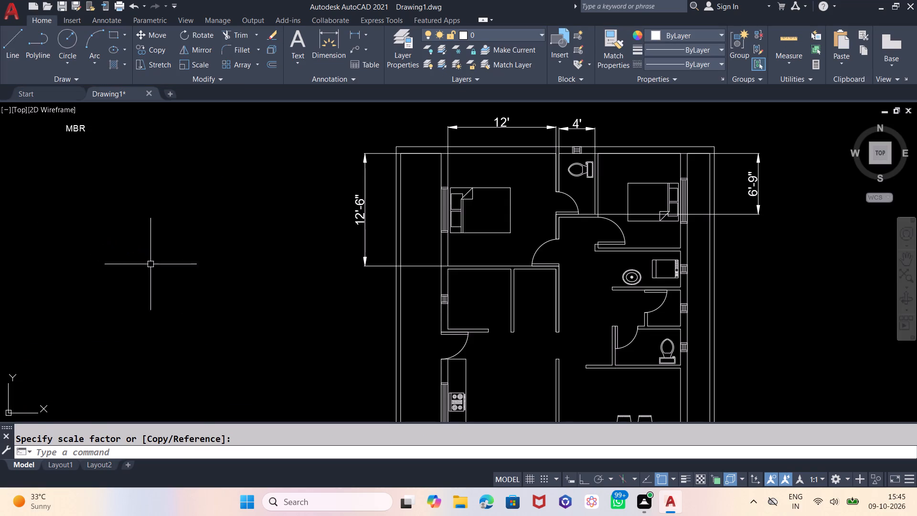
Copy the MBR text as two stacked labels in each north bedroom and one label in the toilet between them.
{"action": "left_click", "coordinate": [80, 128]}
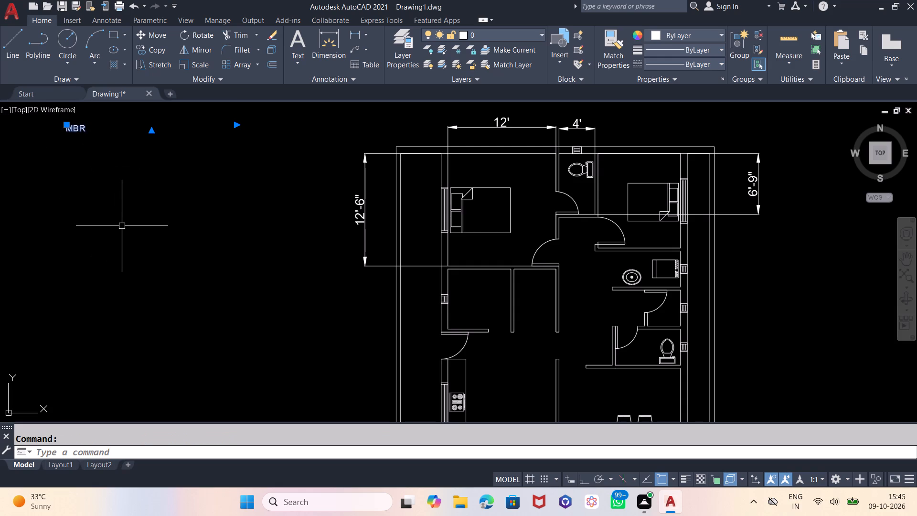
{"action": "key", "text": "c"}
{"action": "key", "text": "p"}
{"action": "key", "text": "Return"}
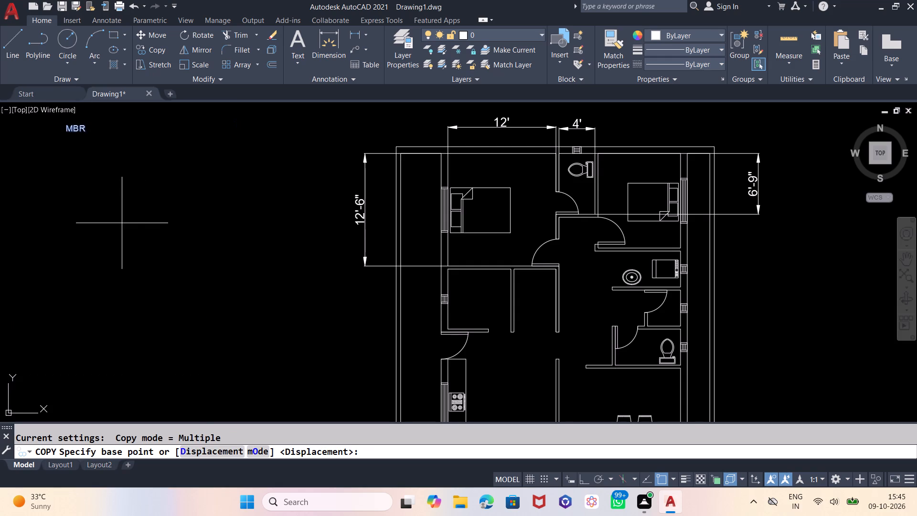
{"action": "left_click", "coordinate": [81, 139]}
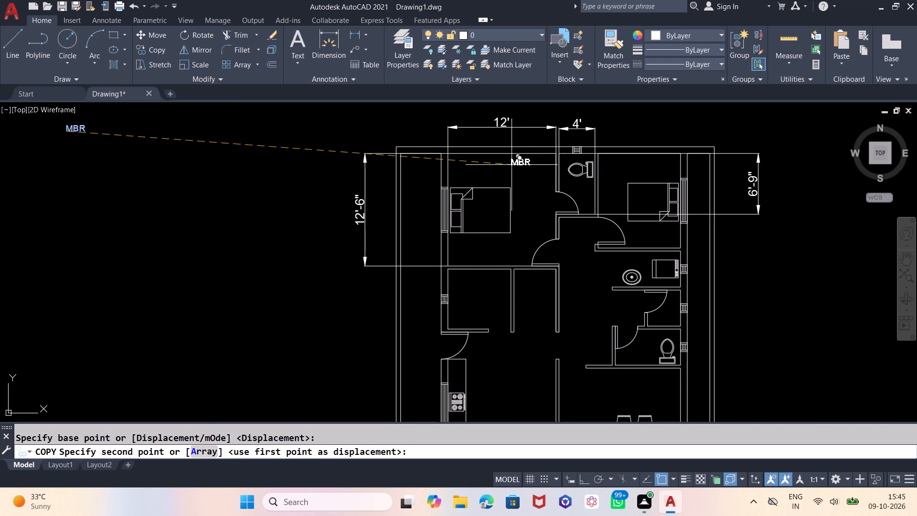
{"action": "left_click", "coordinate": [515, 166]}
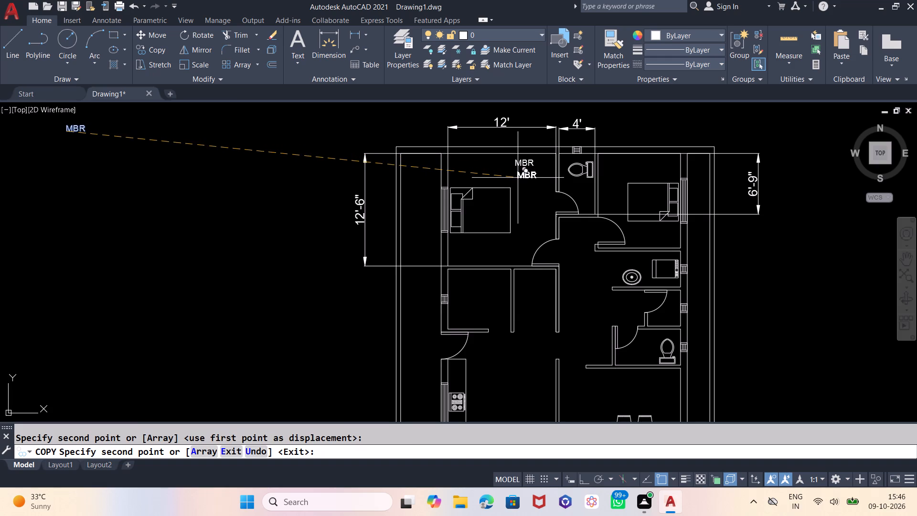
{"action": "left_click", "coordinate": [518, 177]}
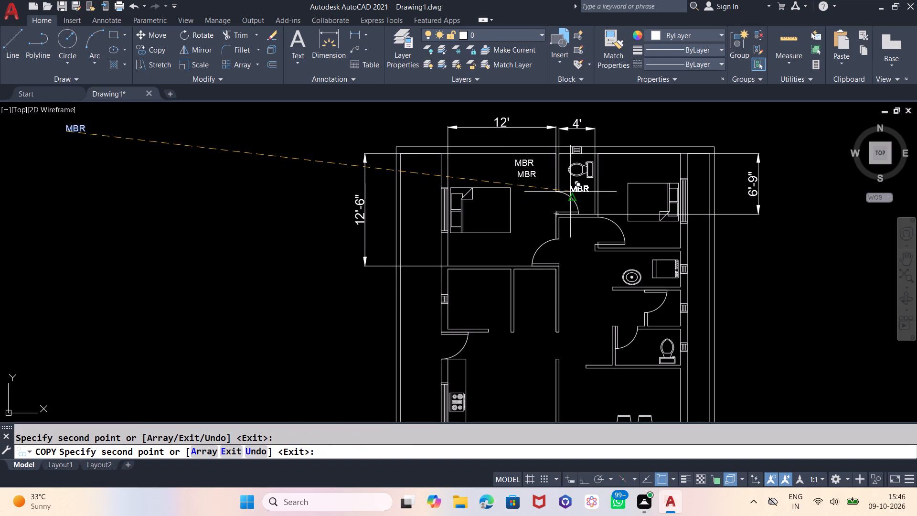
{"action": "left_click", "coordinate": [573, 188]}
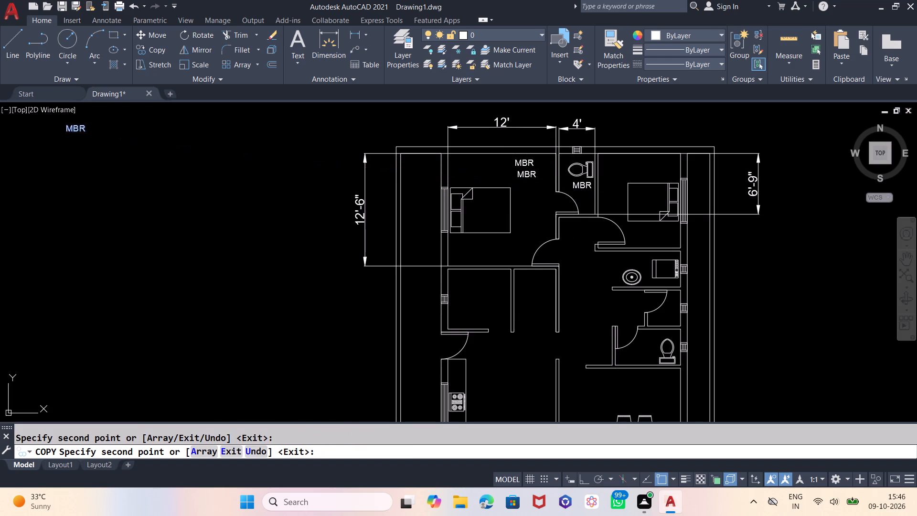
{"action": "left_click", "coordinate": [606, 166]}
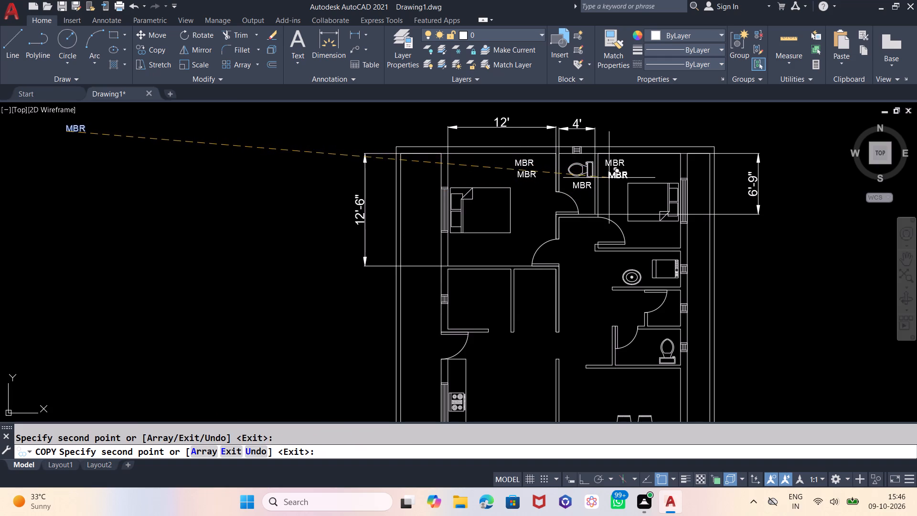
{"action": "left_click", "coordinate": [607, 178]}
Place two stacked copies of the MBR text in each of the two small rooms south of the northwest bedroom.
{"action": "scroll", "coordinate": [546, 145], "scroll_direction": "down", "scroll_amount": 2}
{"action": "scroll", "coordinate": [544, 218], "scroll_direction": "up", "scroll_amount": 1}
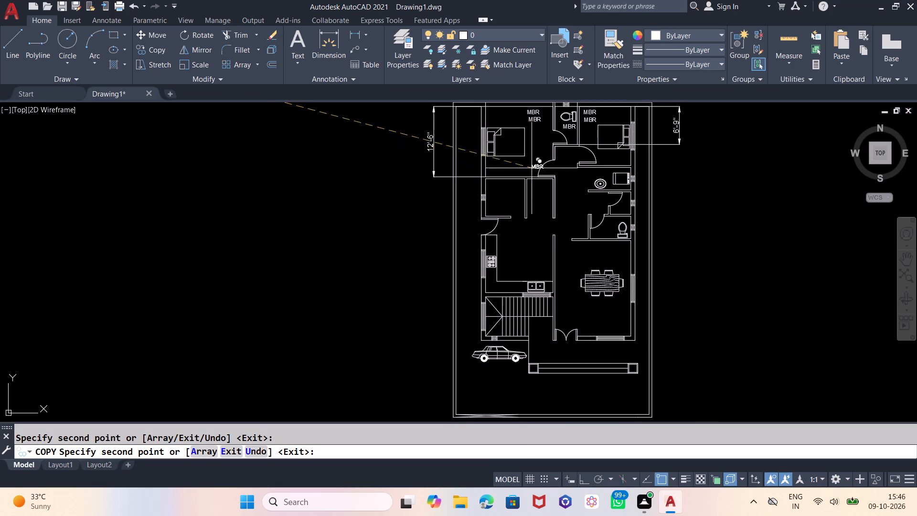
{"action": "scroll", "coordinate": [508, 165], "scroll_direction": "up", "scroll_amount": 2}
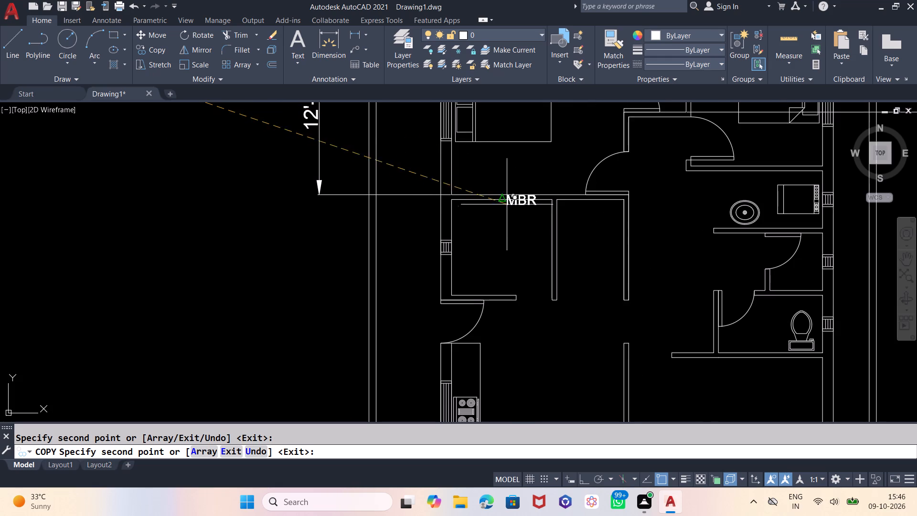
{"action": "left_click", "coordinate": [484, 221]}
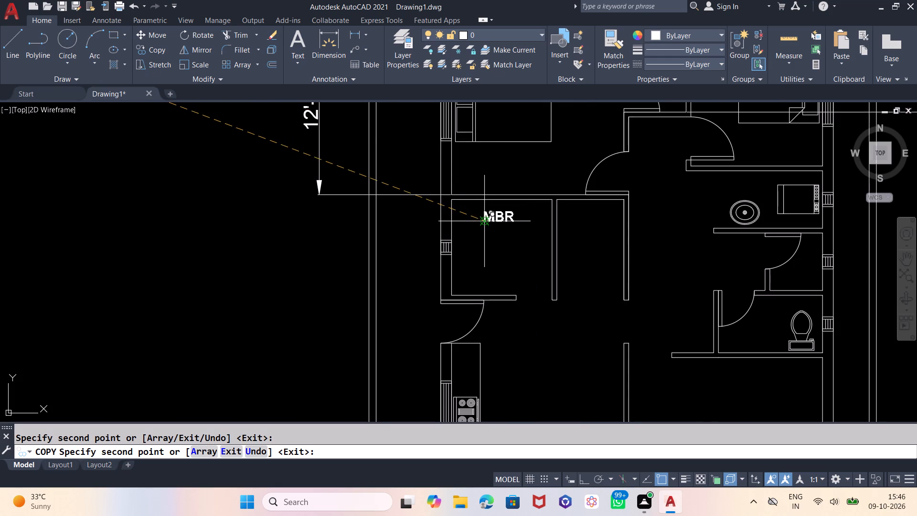
{"action": "left_click", "coordinate": [485, 235]}
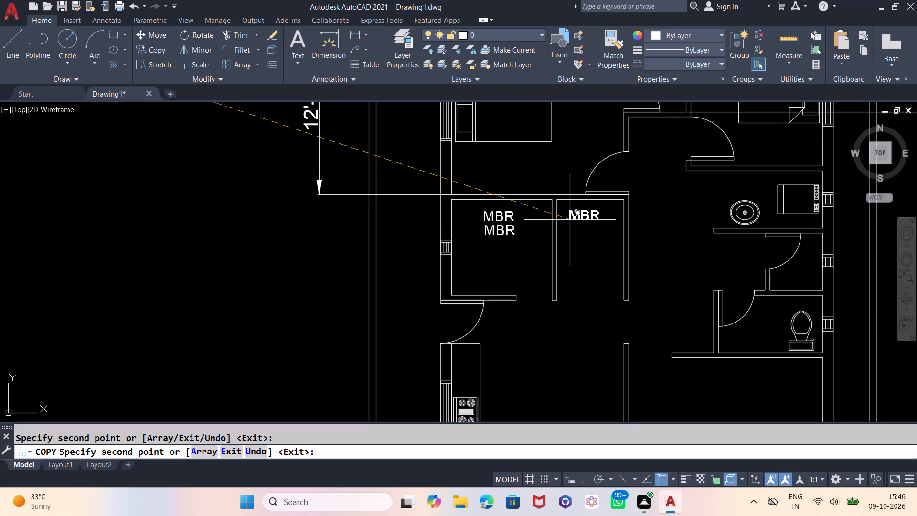
{"action": "left_click", "coordinate": [572, 220]}
{"action": "left_click", "coordinate": [573, 236]}
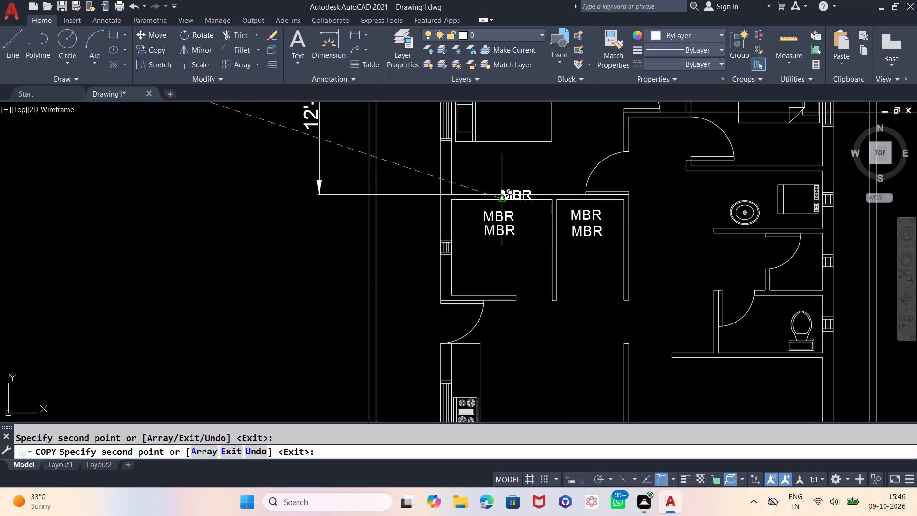
Place two stacked copies of the MBR text in the kitchen and two more above the dining table.
{"action": "scroll", "coordinate": [474, 154], "scroll_direction": "down", "scroll_amount": 1}
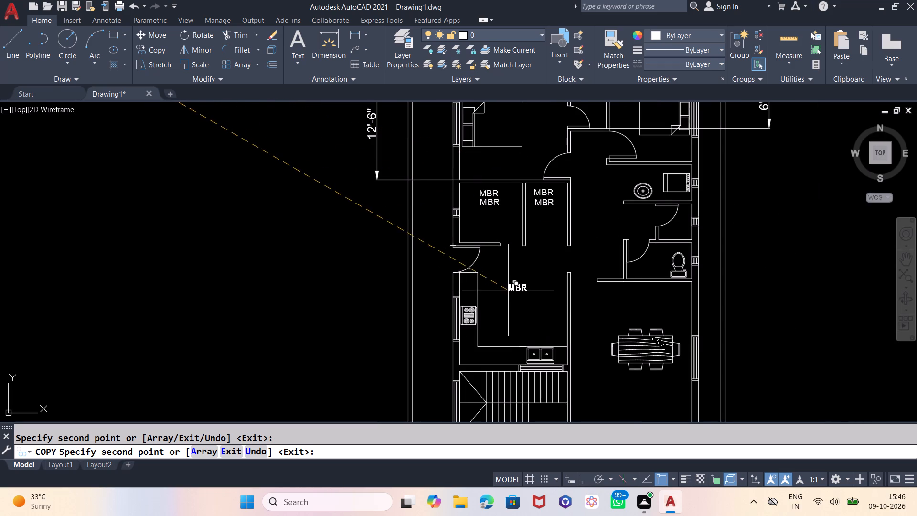
{"action": "left_click", "coordinate": [509, 290]}
{"action": "left_click", "coordinate": [509, 303]}
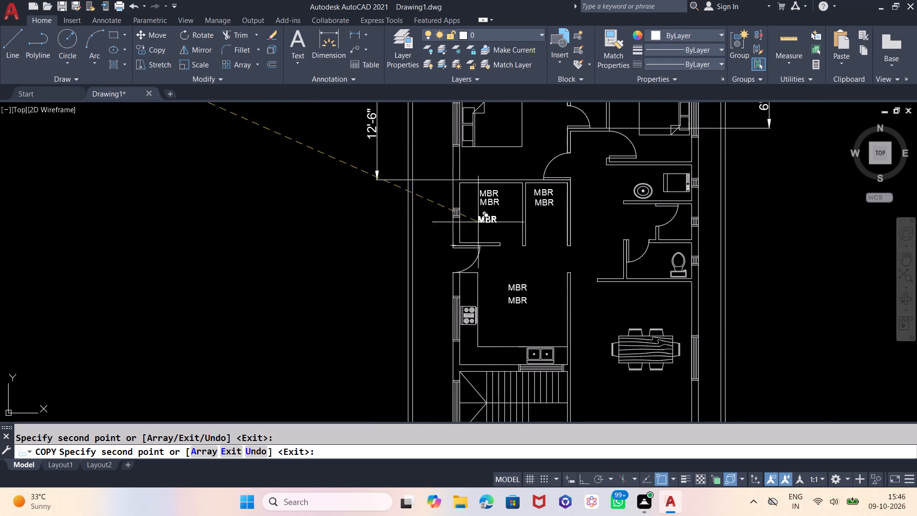
{"action": "scroll", "coordinate": [475, 208], "scroll_direction": "down", "scroll_amount": 2}
{"action": "scroll", "coordinate": [552, 274], "scroll_direction": "up", "scroll_amount": 2}
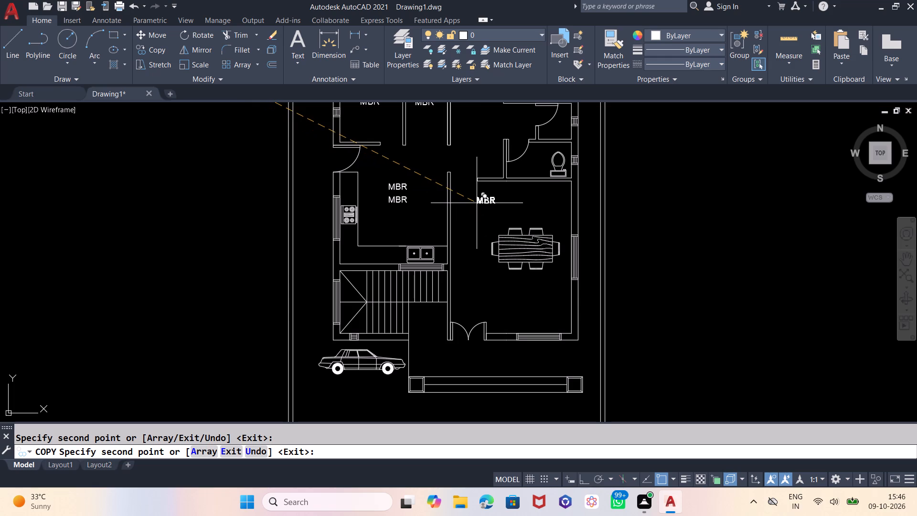
{"action": "left_click", "coordinate": [477, 203]}
{"action": "left_click", "coordinate": [476, 216]}
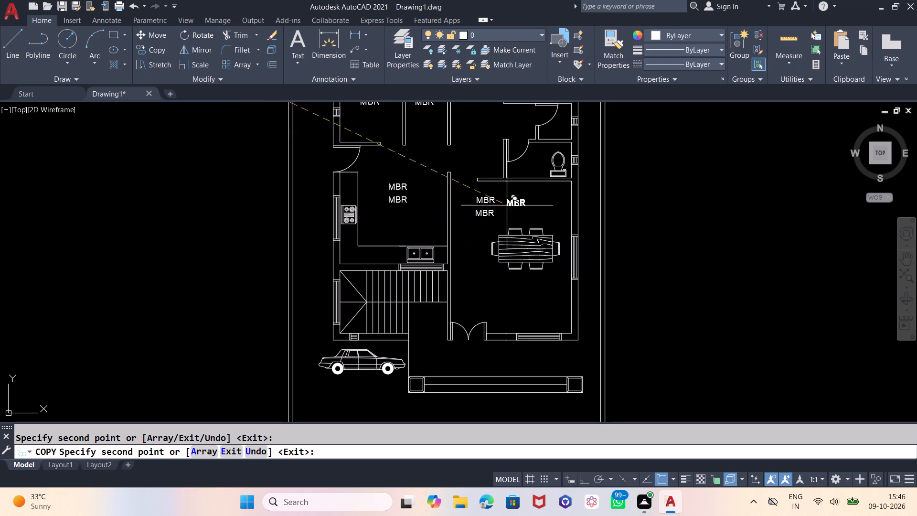
Place single MBR copies in the southeast toilet, below the northeast bedroom's bed, and above the round basin in the wash area.
{"action": "scroll", "coordinate": [511, 196], "scroll_direction": "down", "scroll_amount": 1}
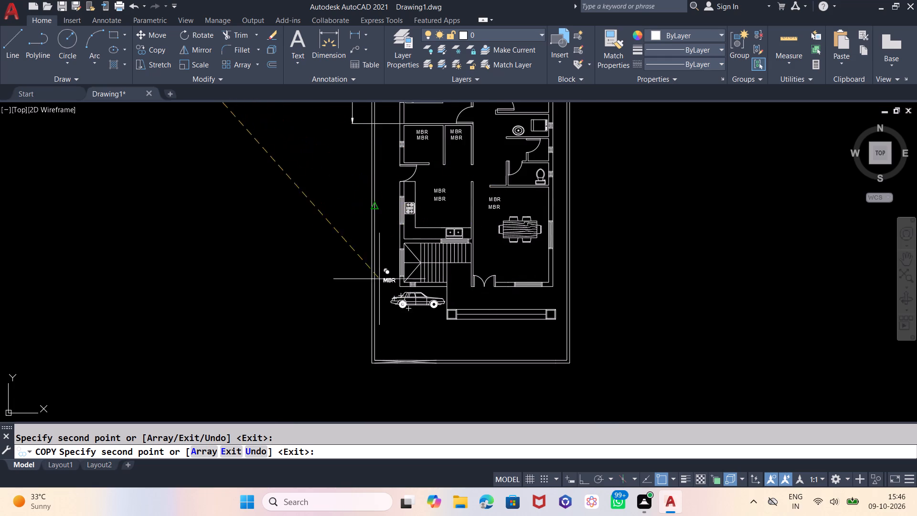
{"action": "scroll", "coordinate": [498, 256], "scroll_direction": "down", "scroll_amount": 1}
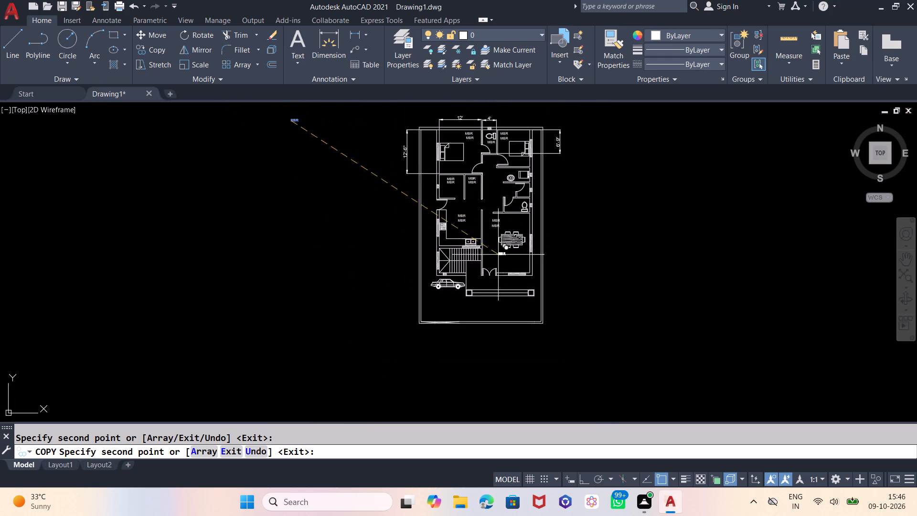
{"action": "scroll", "coordinate": [509, 180], "scroll_direction": "up", "scroll_amount": 3}
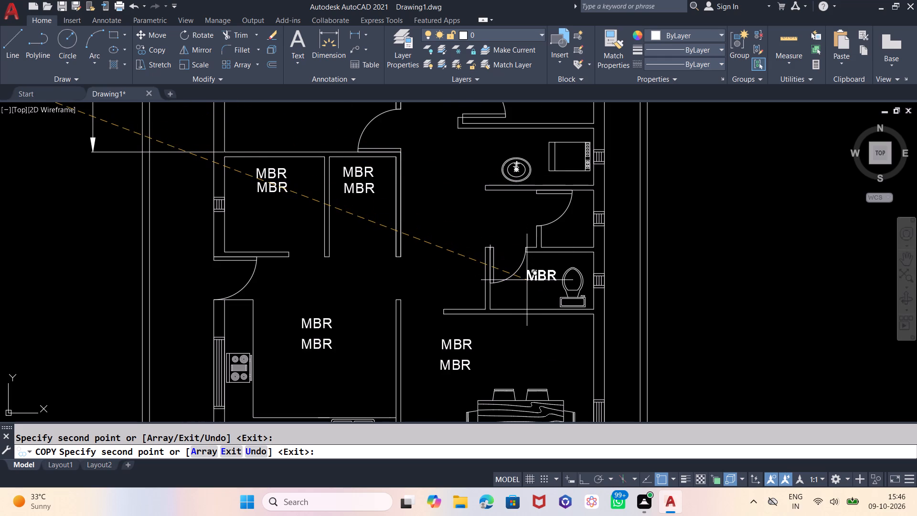
{"action": "left_click", "coordinate": [527, 280]}
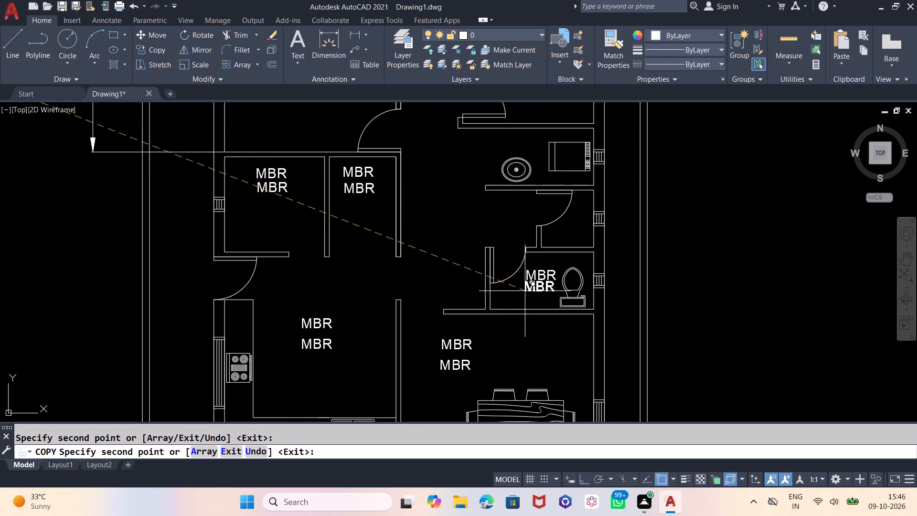
{"action": "scroll", "coordinate": [524, 348], "scroll_direction": "down", "scroll_amount": 1}
{"action": "scroll", "coordinate": [496, 160], "scroll_direction": "up", "scroll_amount": 1}
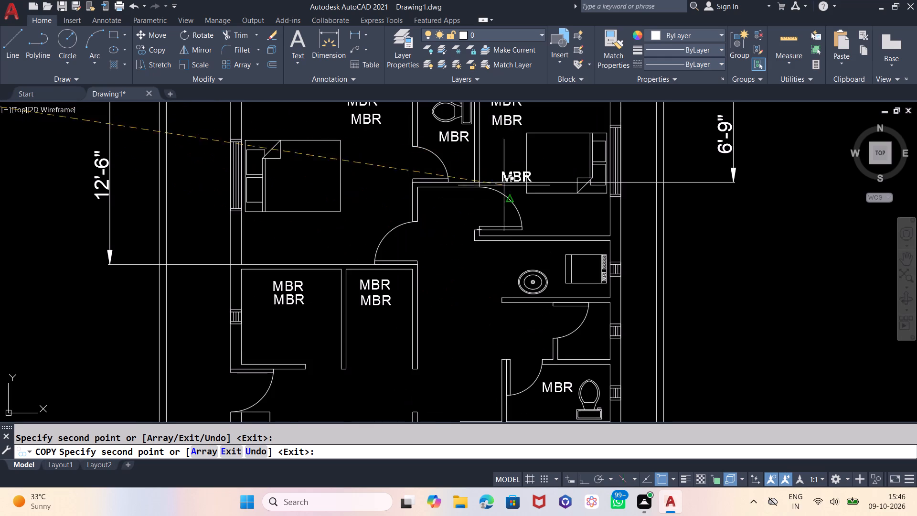
{"action": "left_click", "coordinate": [539, 206]}
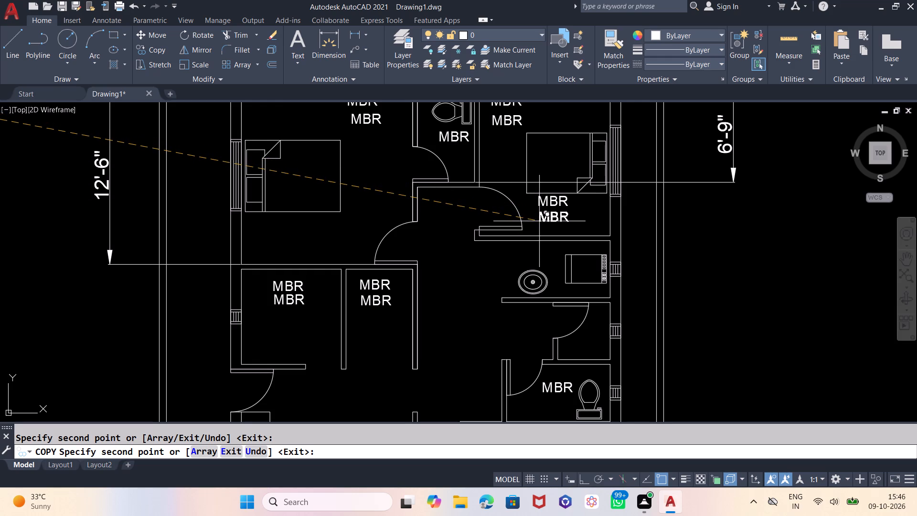
{"action": "left_click", "coordinate": [517, 255]}
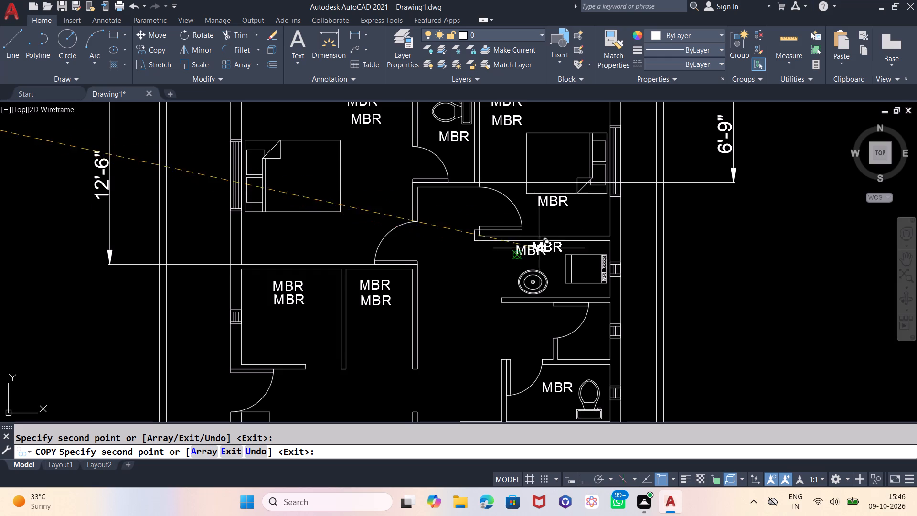
{"action": "key", "text": "Escape"}
Delete the extra MBR text below the bed in the northeast bedroom.
{"action": "left_click", "coordinate": [556, 205]}
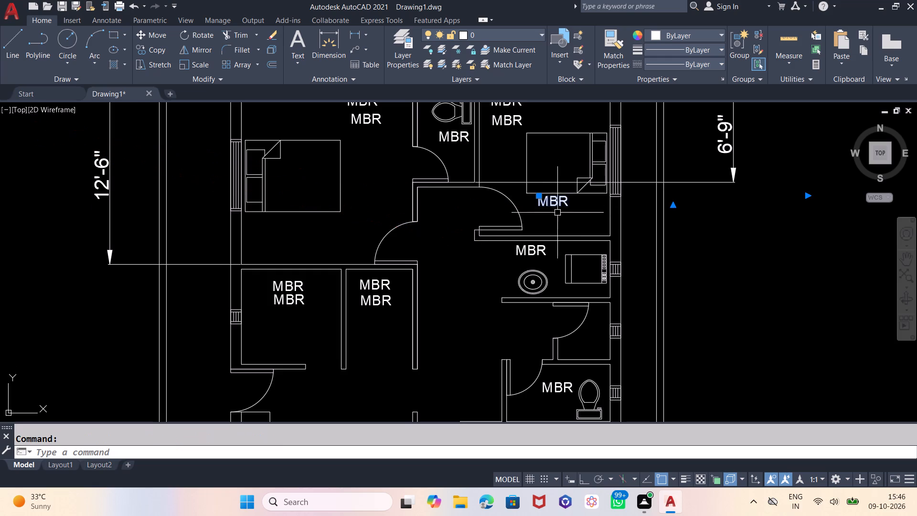
{"action": "key", "text": "Delete"}
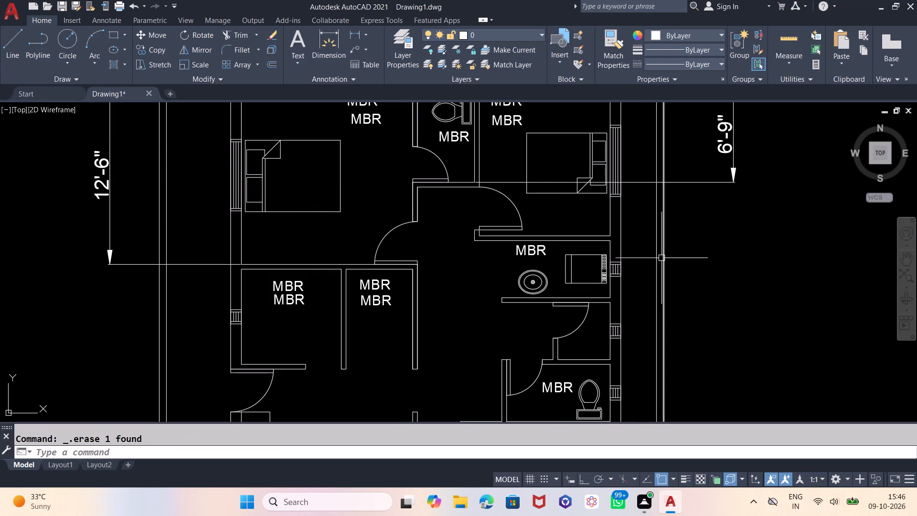
Replace the lower MBR text in the northwest bedroom with the room size 12'X12'6".
{"action": "scroll", "coordinate": [662, 258], "scroll_direction": "down", "scroll_amount": 1}
{"action": "scroll", "coordinate": [621, 175], "scroll_direction": "down", "scroll_amount": 1}
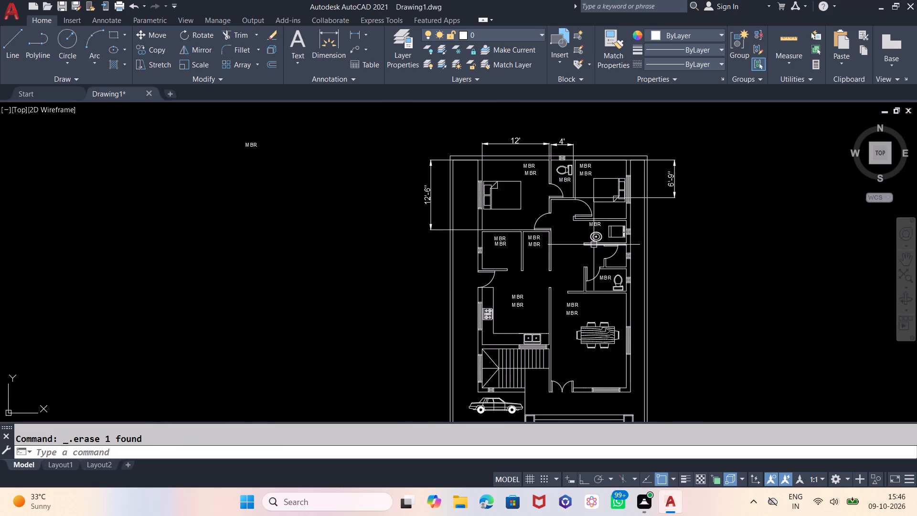
{"action": "scroll", "coordinate": [576, 226], "scroll_direction": "up", "scroll_amount": 1}
{"action": "scroll", "coordinate": [559, 279], "scroll_direction": "down", "scroll_amount": 1}
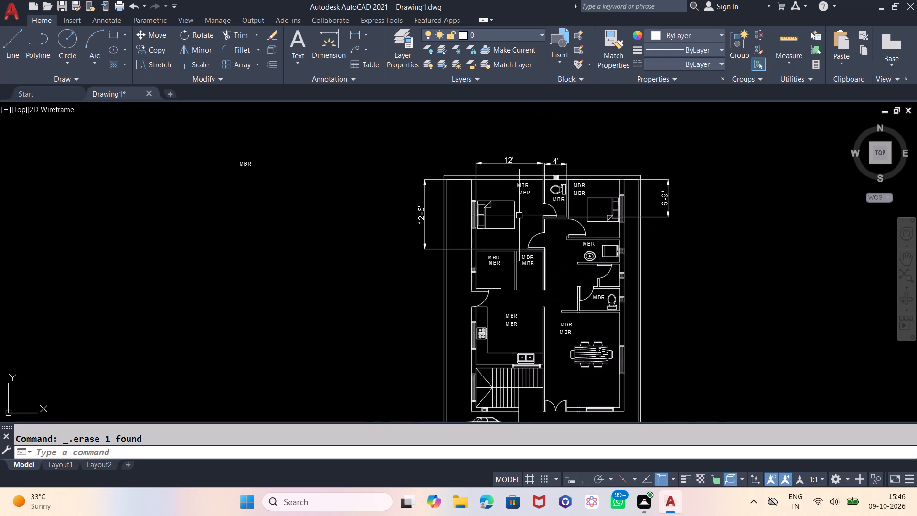
{"action": "scroll", "coordinate": [512, 171], "scroll_direction": "up", "scroll_amount": 2}
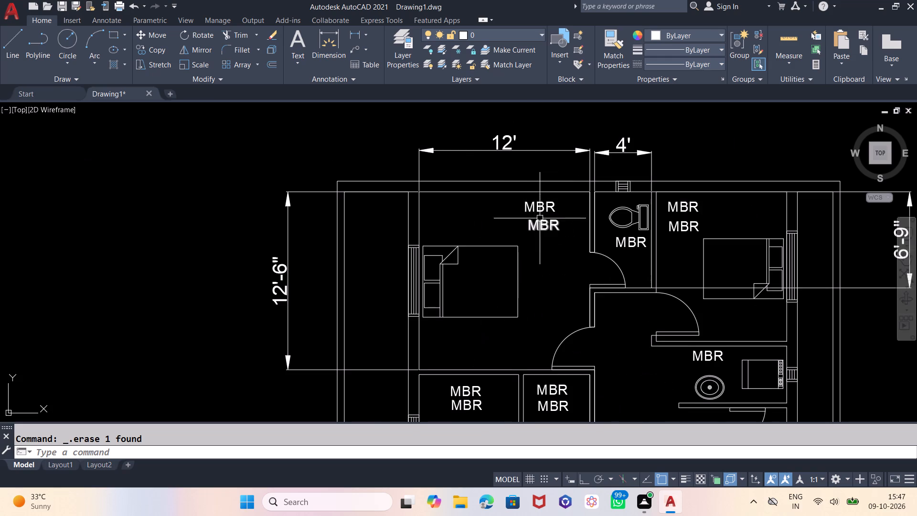
{"action": "left_click", "coordinate": [552, 226]}
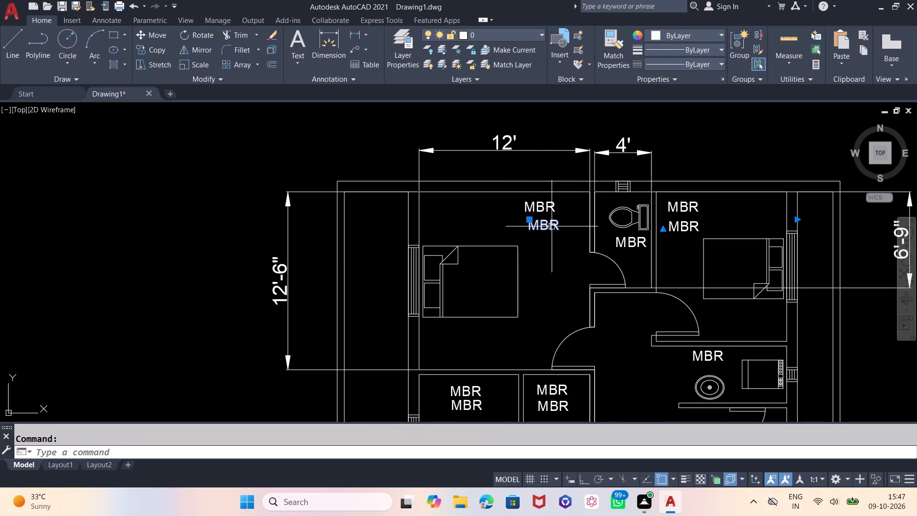
{"action": "left_click", "coordinate": [552, 226]}
{"action": "double_click", "coordinate": [552, 226]}
{"action": "left_click", "coordinate": [568, 225]}
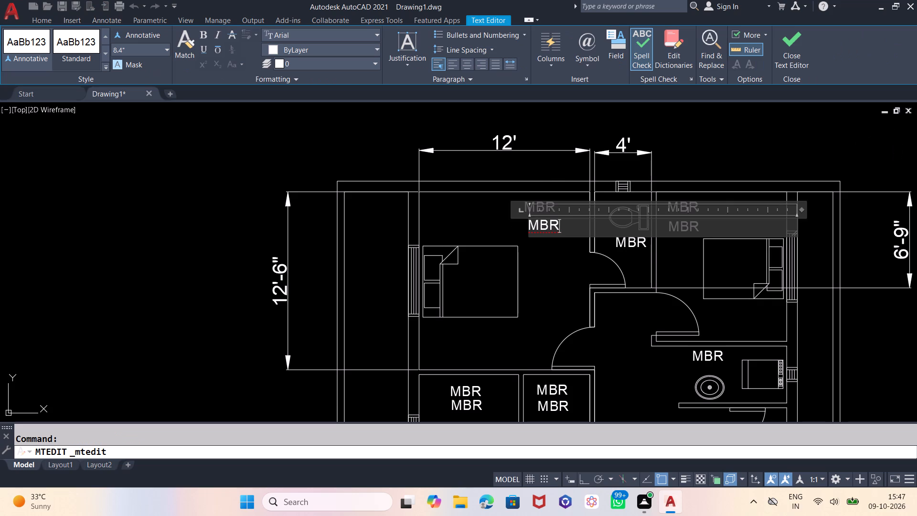
{"action": "key", "text": "BackSpace"}
{"action": "key", "text": "BackSpace"}
{"action": "key", "text": "BackSpace"}
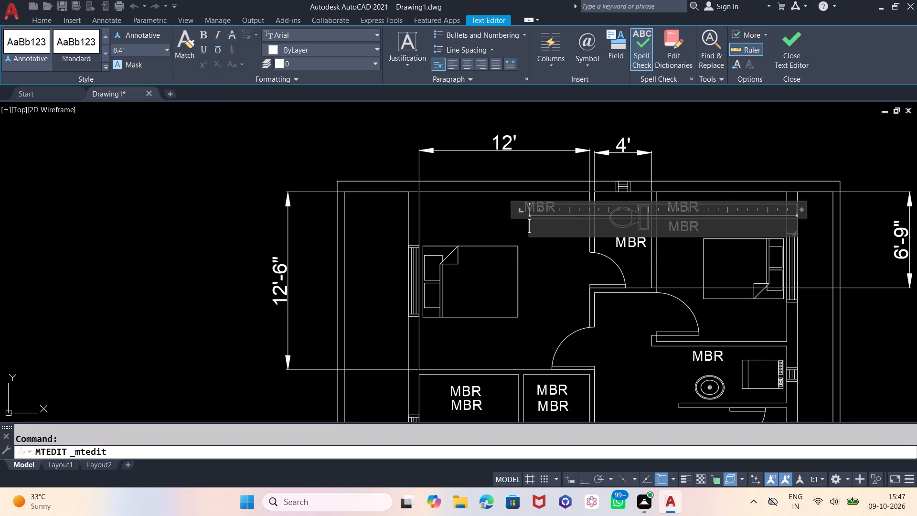
{"action": "type", "text": "12'X"}
{"action": "type", "text": "12'"}
{"action": "key", "text": "6"}
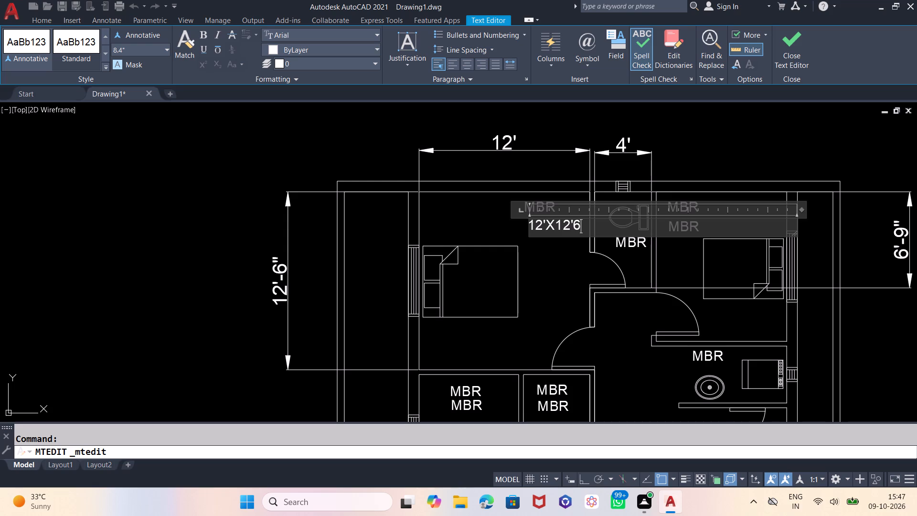
{"action": "key", "text": "shift+quotedbl"}
{"action": "left_click", "coordinate": [679, 164]}
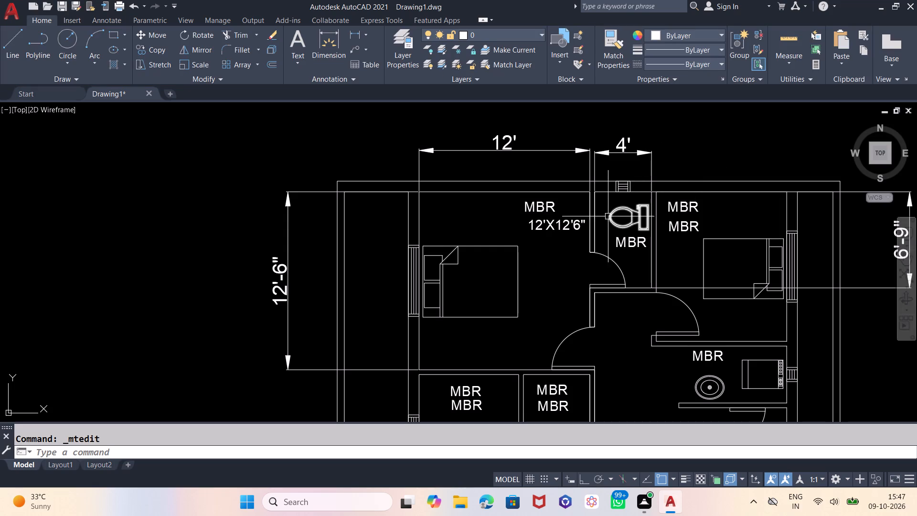
Move the 12'X12'6" size text in the northwest bedroom west so it sits centred under the MBR label.
{"action": "left_click", "coordinate": [574, 224]}
{"action": "key", "text": "m"}
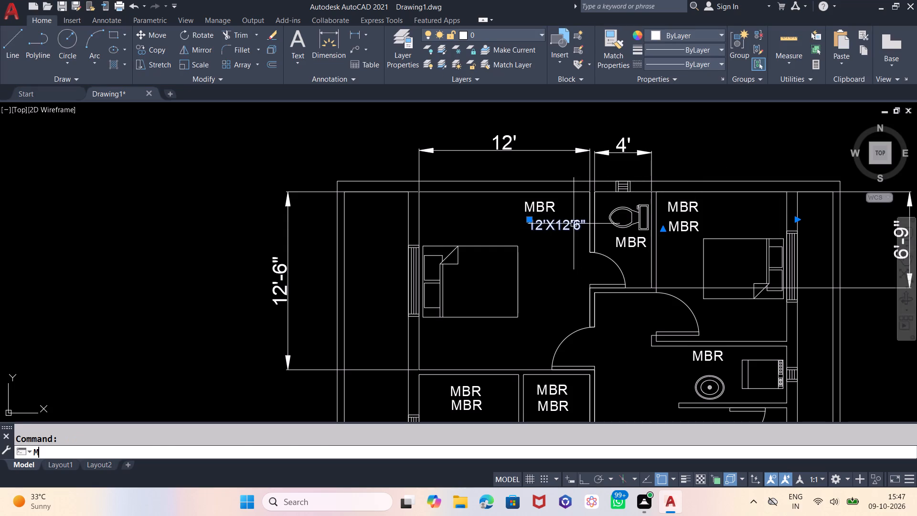
{"action": "key", "text": "Return"}
{"action": "left_click", "coordinate": [562, 247]}
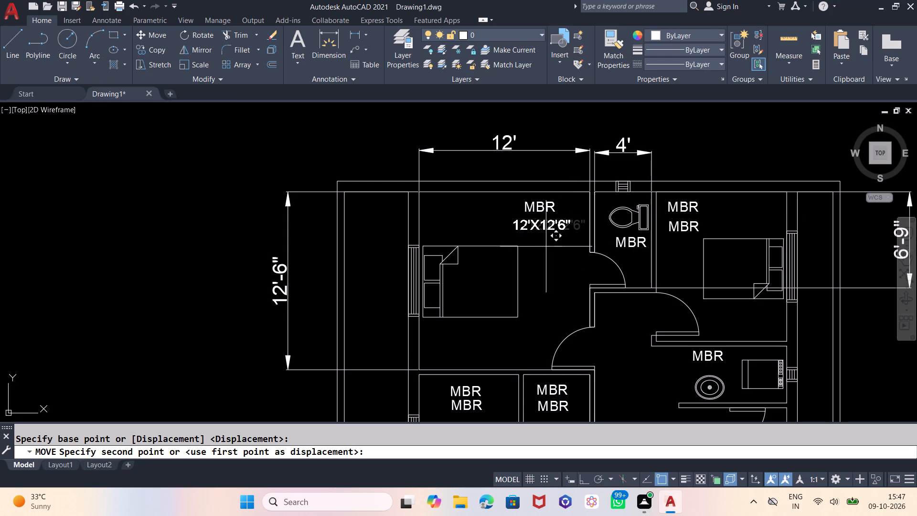
{"action": "left_click", "coordinate": [546, 247]}
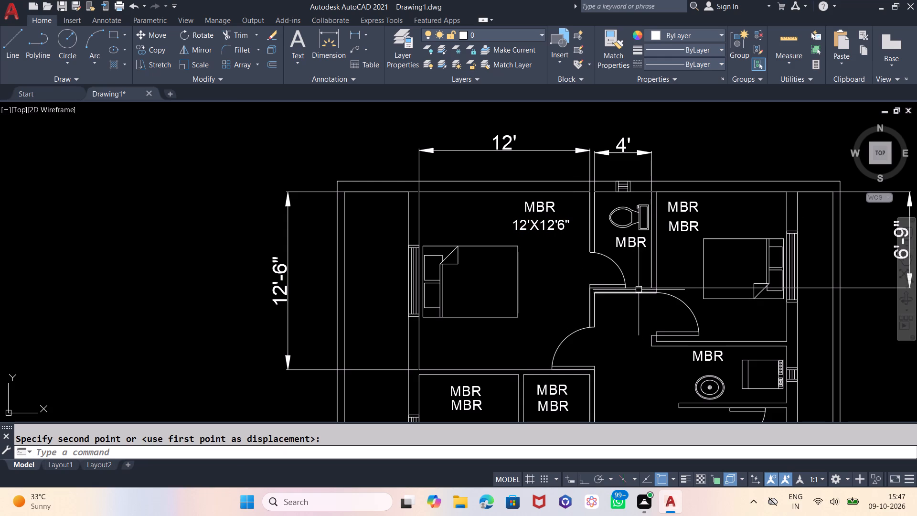
Scale down the MBR text in the north toilet so it fits the narrow room.
{"action": "left_click", "coordinate": [635, 241]}
{"action": "type", "text": "SC"}
{"action": "key", "text": "Return"}
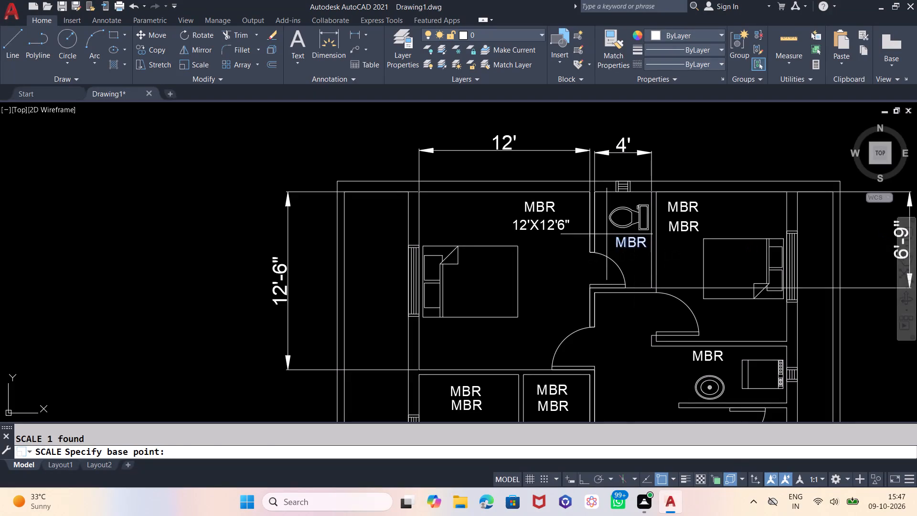
{"action": "left_click", "coordinate": [604, 231]}
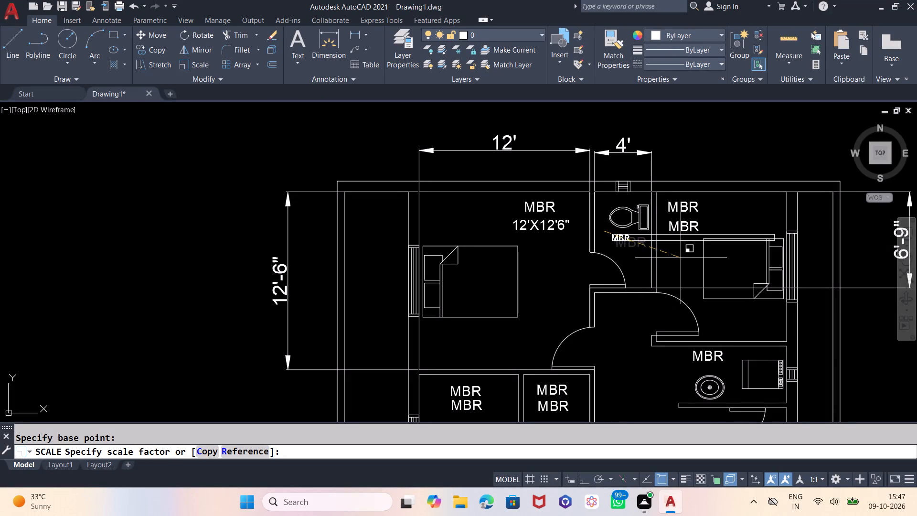
{"action": "left_click", "coordinate": [698, 254]}
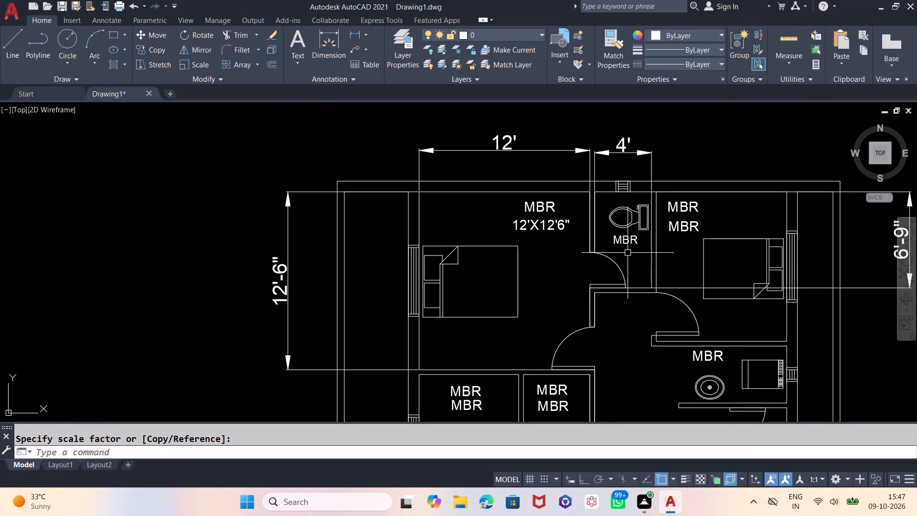
Copy the reduced MBR text in the north toilet to a spot directly below the original.
{"action": "left_click", "coordinate": [628, 242]}
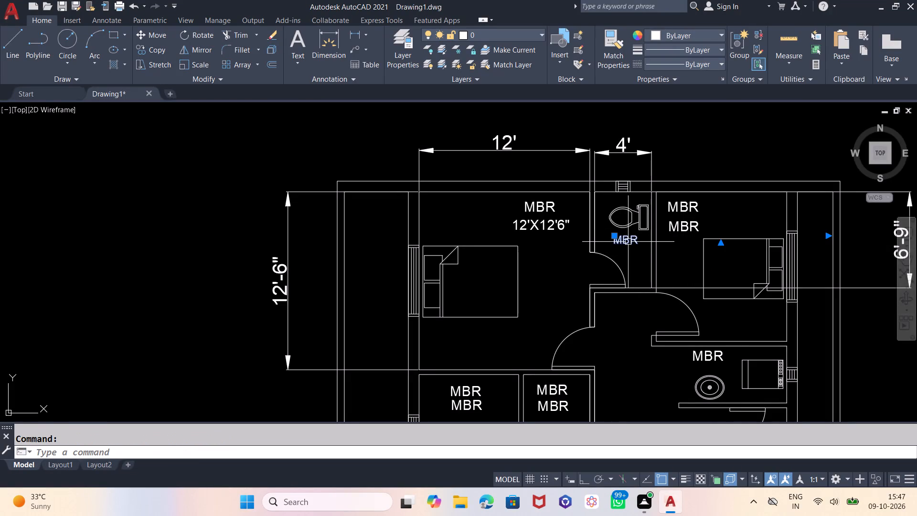
{"action": "type", "text": "CP"}
{"action": "key", "text": "Return"}
{"action": "left_click", "coordinate": [629, 248]}
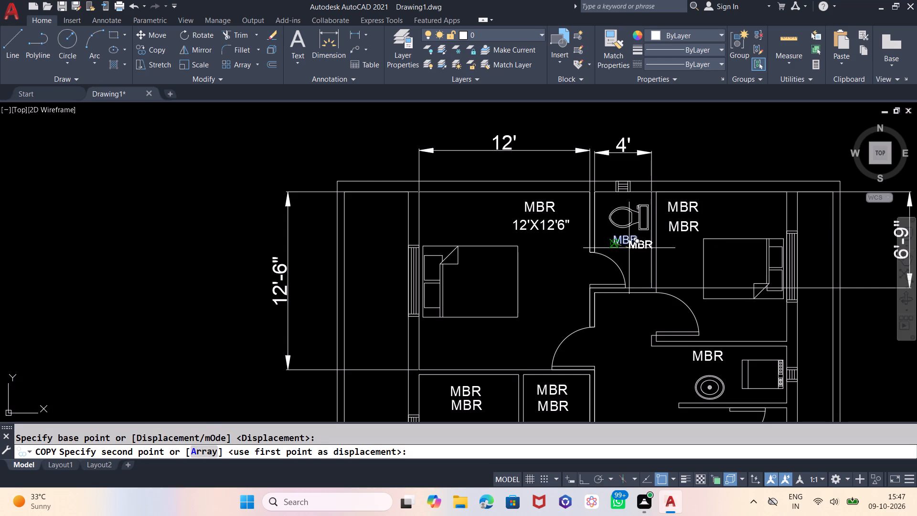
{"action": "scroll", "coordinate": [616, 256], "scroll_direction": "up", "scroll_amount": 3}
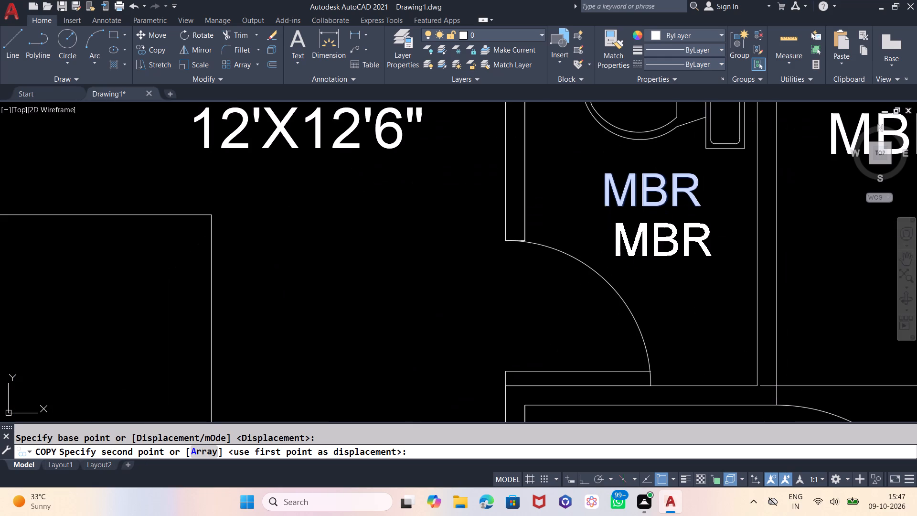
{"action": "left_click", "coordinate": [616, 254]}
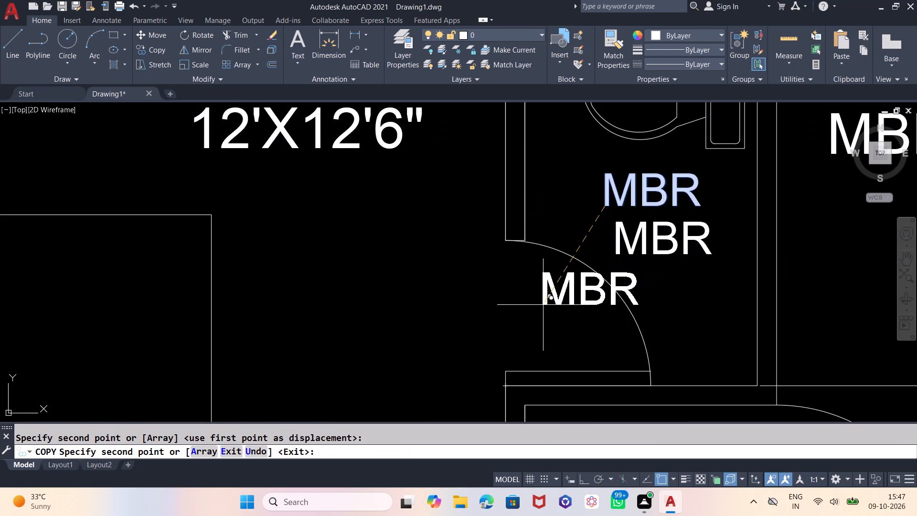
{"action": "key", "text": "Escape"}
Replace the lower MBR text in the north toilet with the room size 4'X6'9".
{"action": "double_click", "coordinate": [700, 239]}
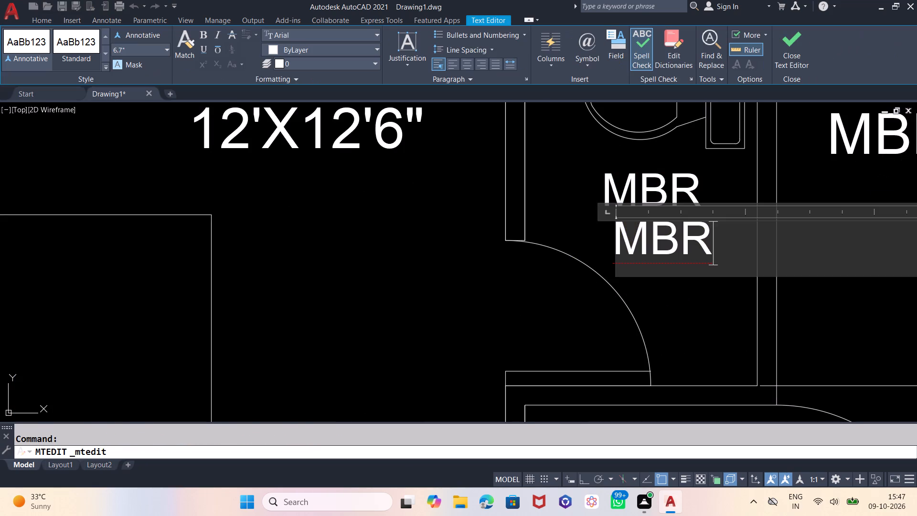
{"action": "key", "text": "BackSpace"}
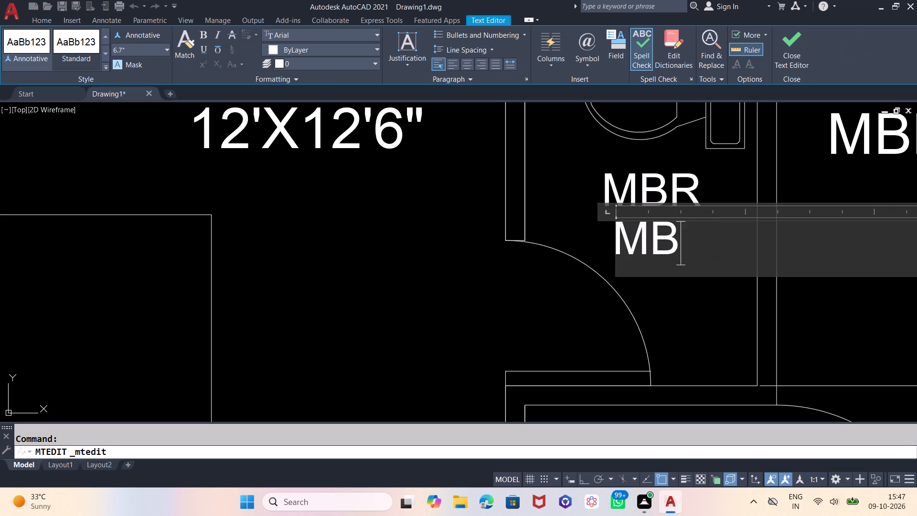
{"action": "key", "text": "BackSpace"}
{"action": "key", "text": "BackSpace"}
{"action": "scroll", "coordinate": [686, 253], "scroll_direction": "down", "scroll_amount": 4}
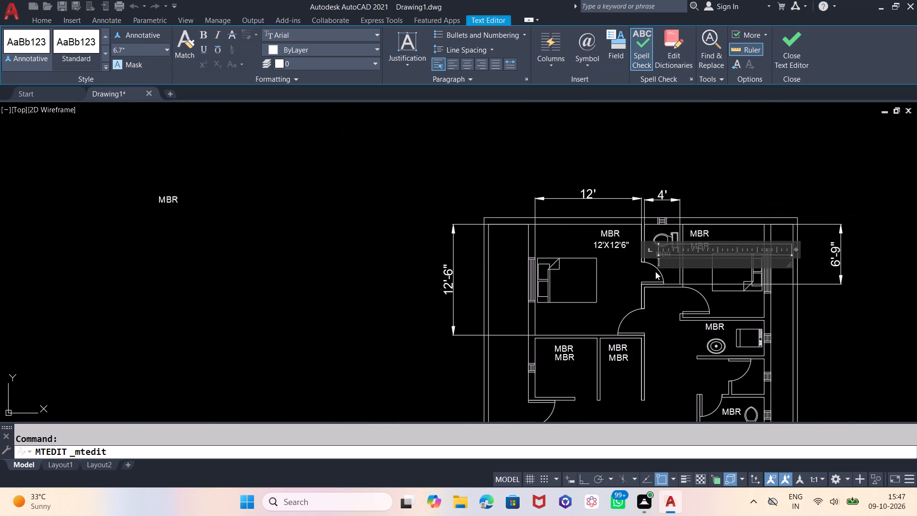
{"action": "scroll", "coordinate": [655, 271], "scroll_direction": "up", "scroll_amount": 1}
{"action": "type", "text": "4'X"}
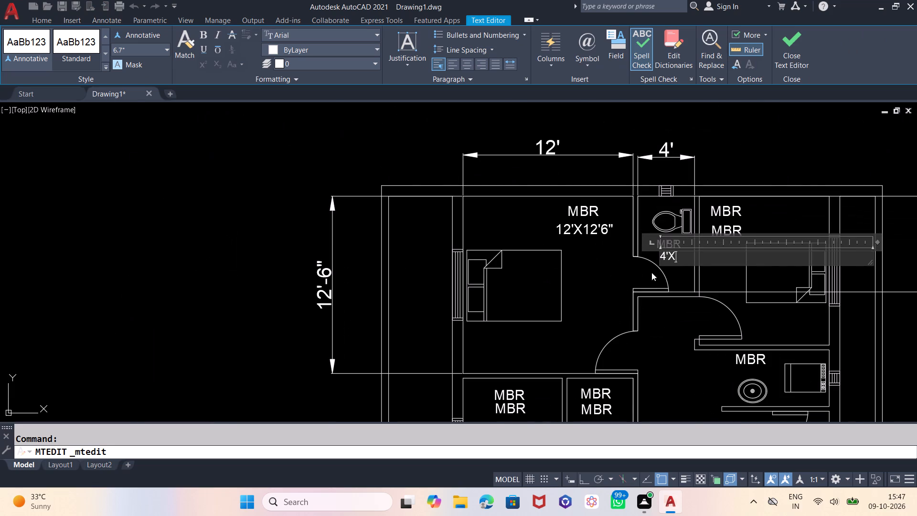
{"action": "scroll", "coordinate": [475, 305], "scroll_direction": "down", "scroll_amount": 1}
{"action": "scroll", "coordinate": [589, 276], "scroll_direction": "up", "scroll_amount": 3}
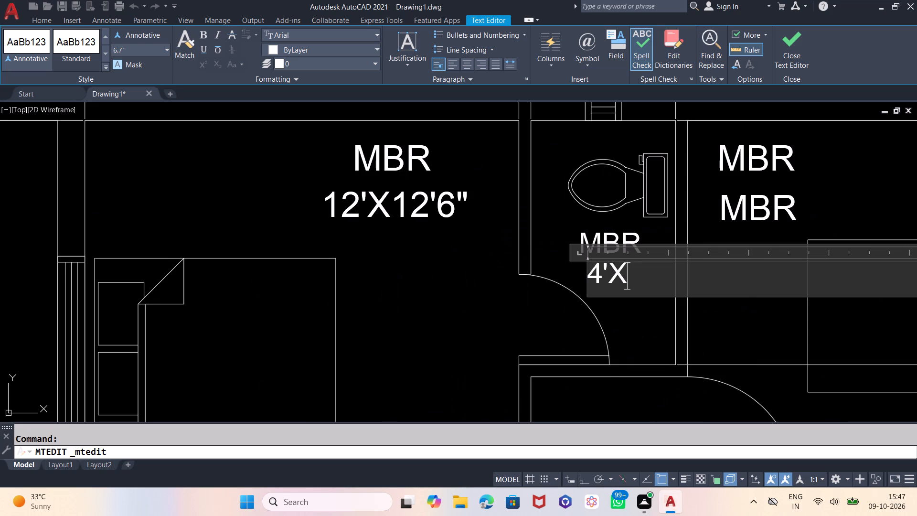
{"action": "type", "text": "6'9"}
{"action": "key", "text": "shift+quotedbl"}
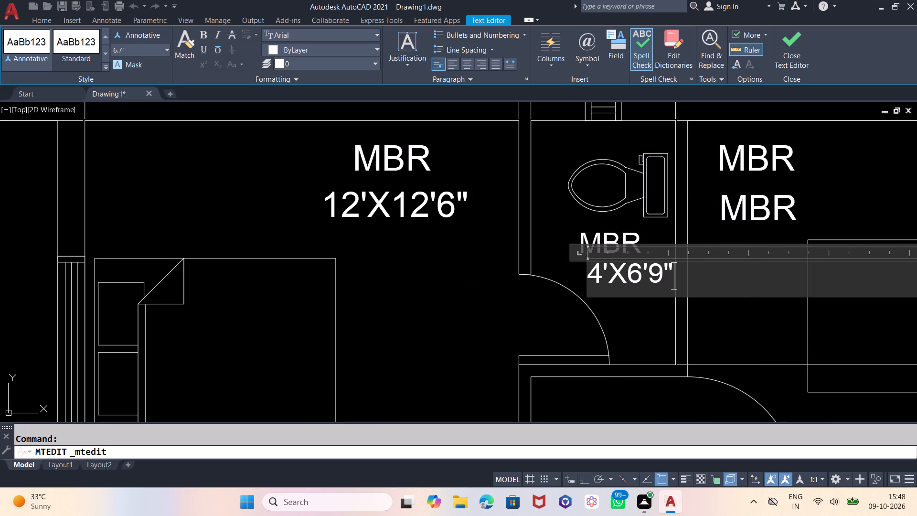
{"action": "left_click", "coordinate": [623, 322]}
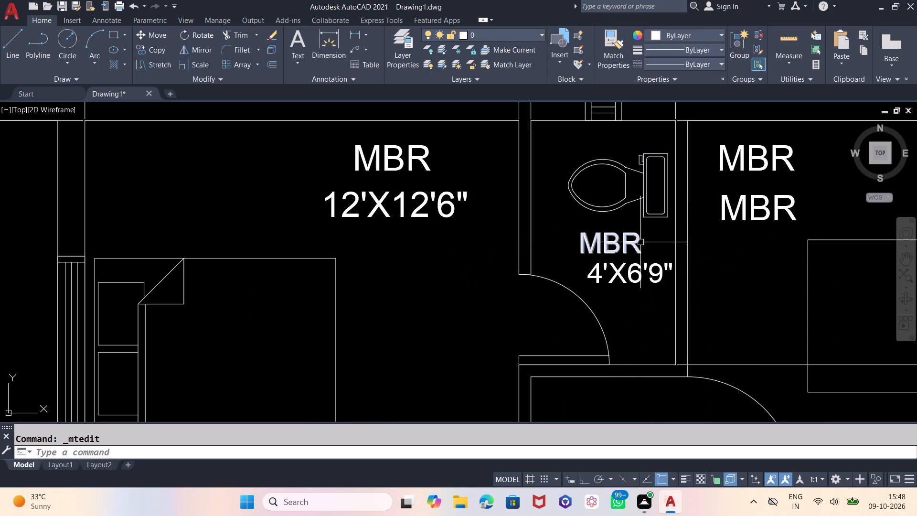
Replace the upper MBR text in the north toilet with the label W.C.
{"action": "double_click", "coordinate": [640, 241]}
{"action": "key", "text": "BackSpace"}
{"action": "key", "text": "BackSpace"}
{"action": "key", "text": "BackSpace"}
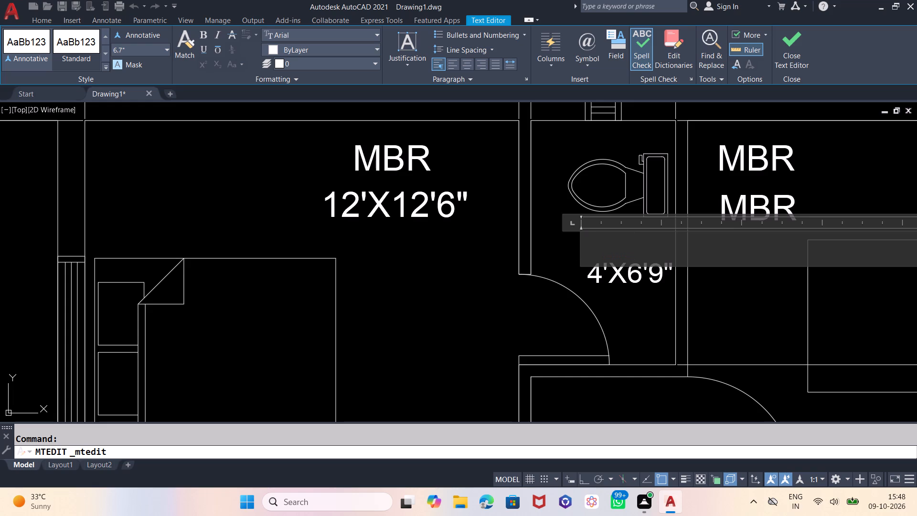
{"action": "key", "text": "w"}
{"action": "type", "text": ".C"}
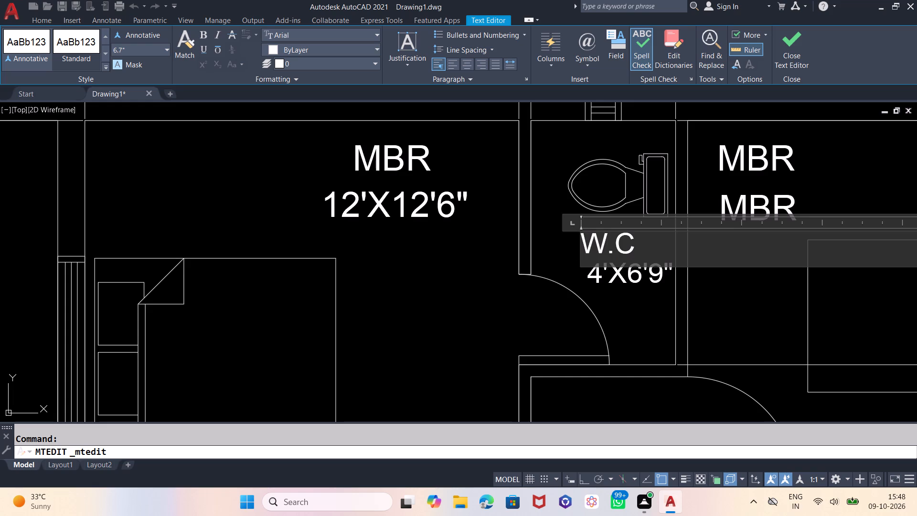
{"action": "left_click", "coordinate": [631, 313]}
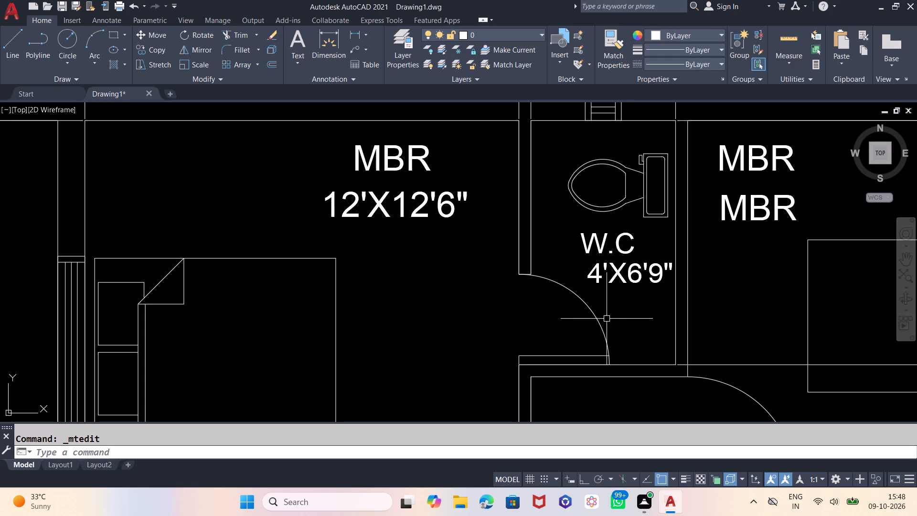
Move the 4'X6'9" size text slightly west so it sits centred under the W.C label.
{"action": "left_click", "coordinate": [629, 275]}
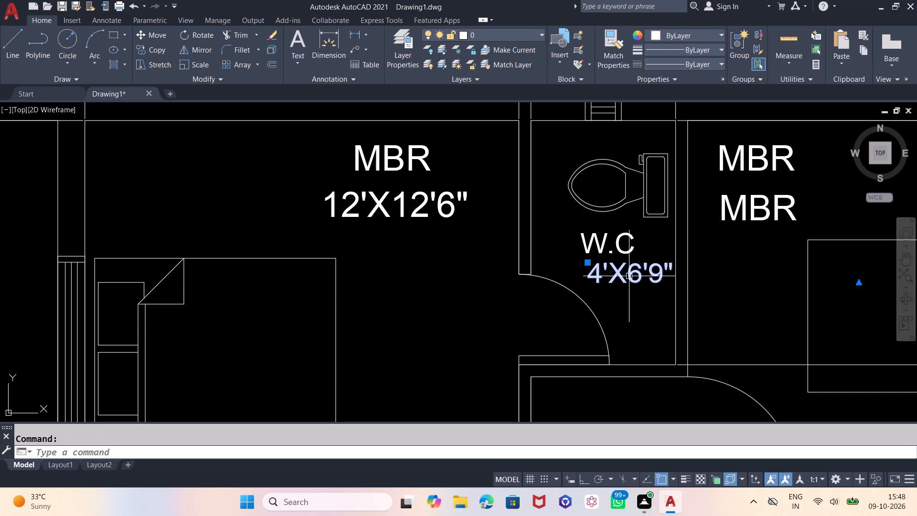
{"action": "key", "text": "m"}
{"action": "key", "text": "Return"}
{"action": "left_click", "coordinate": [640, 305]}
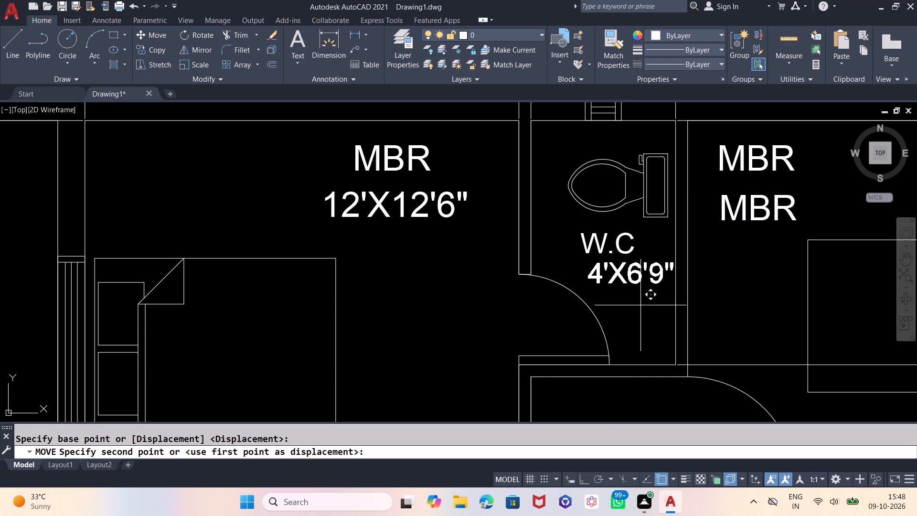
{"action": "left_click", "coordinate": [623, 305]}
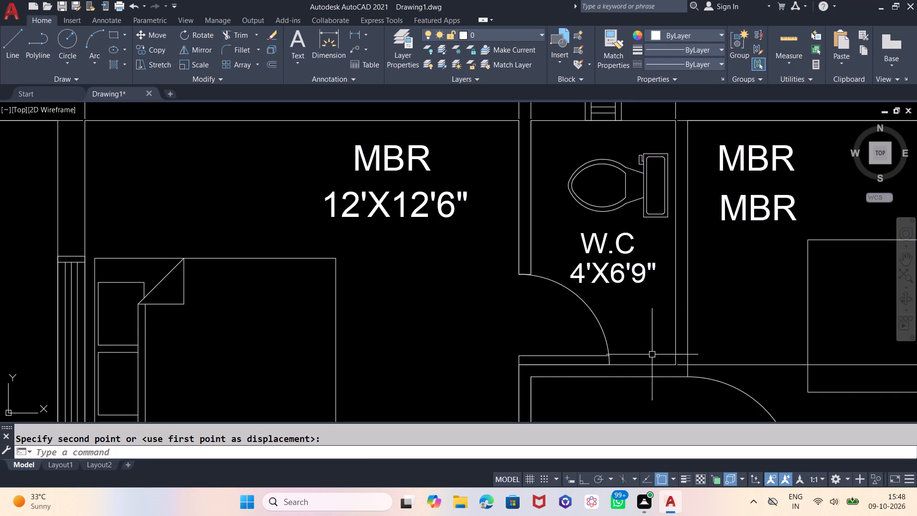
Delete the four dimensions around the plan: 12' and 4' on the north side, 12'-6" on the west, 6'-9" on the east.
{"action": "scroll", "coordinate": [480, 267], "scroll_direction": "down", "scroll_amount": 1}
{"action": "scroll", "coordinate": [345, 257], "scroll_direction": "down", "scroll_amount": 1}
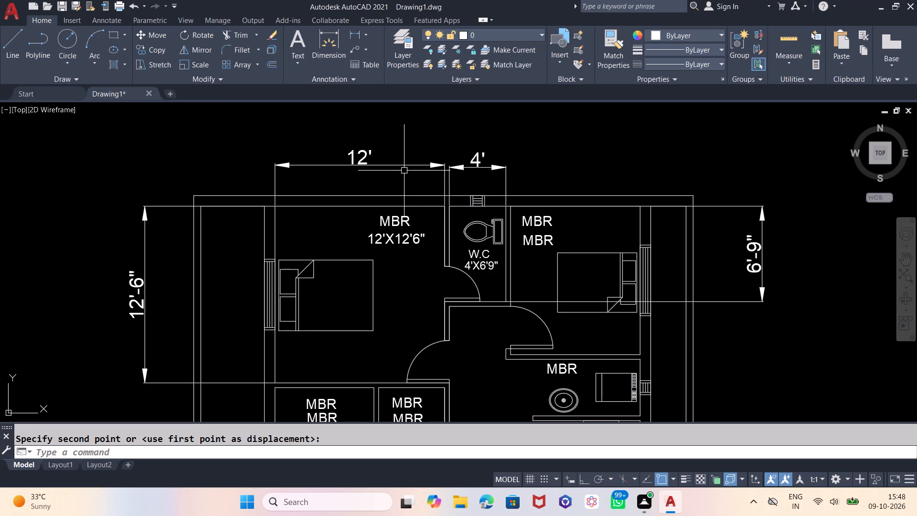
{"action": "scroll", "coordinate": [391, 118], "scroll_direction": "down", "scroll_amount": 2}
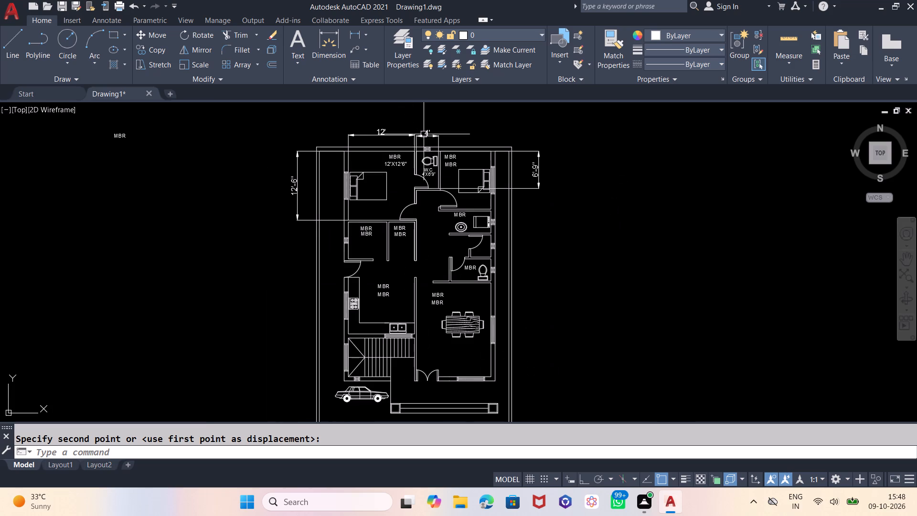
{"action": "scroll", "coordinate": [427, 133], "scroll_direction": "down", "scroll_amount": 1}
{"action": "scroll", "coordinate": [423, 148], "scroll_direction": "up", "scroll_amount": 1}
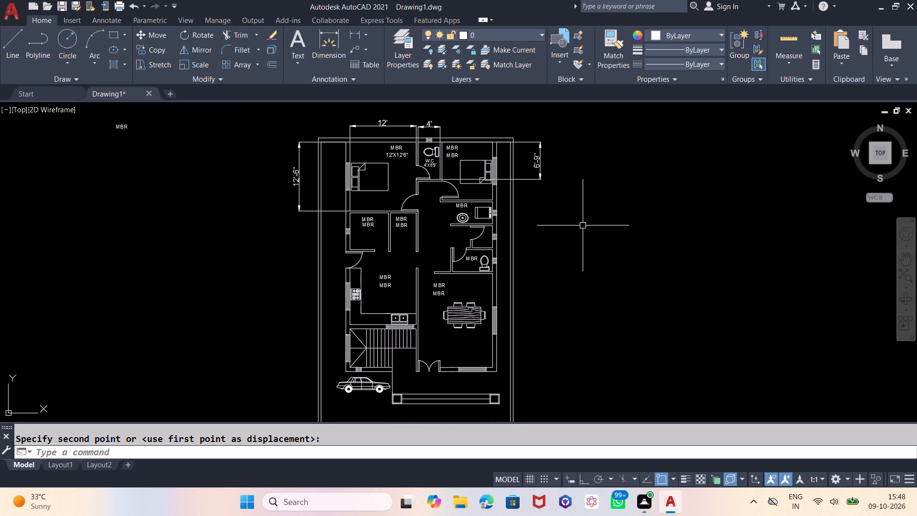
{"action": "left_click", "coordinate": [375, 127]}
{"action": "left_click", "coordinate": [434, 124]}
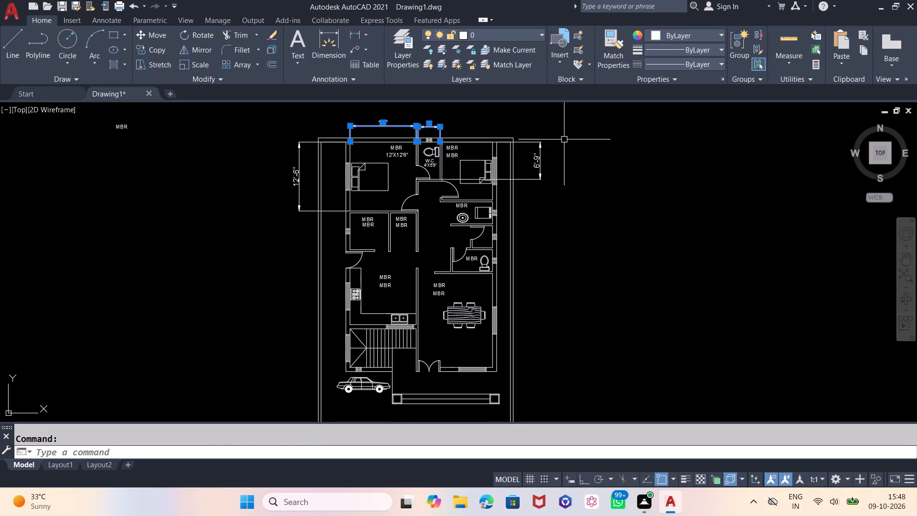
{"action": "left_click", "coordinate": [538, 156]}
{"action": "left_click", "coordinate": [296, 174]}
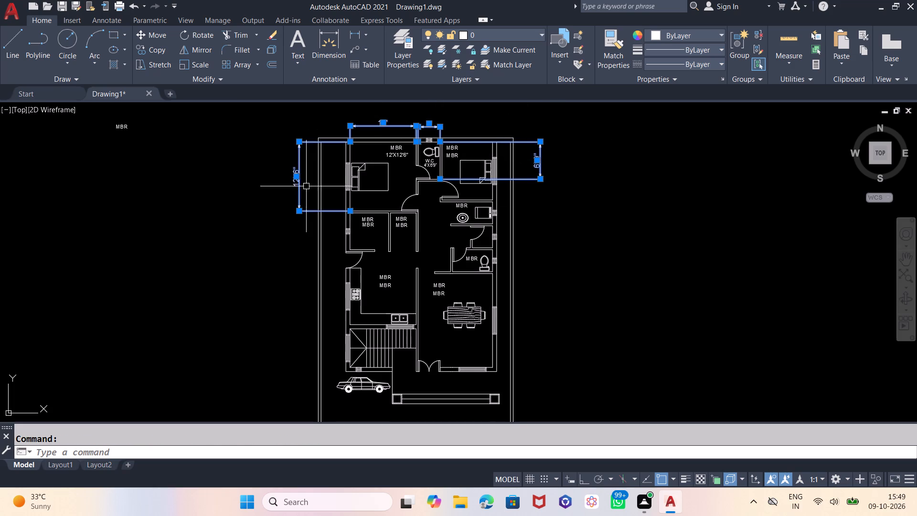
{"action": "key", "text": "Delete"}
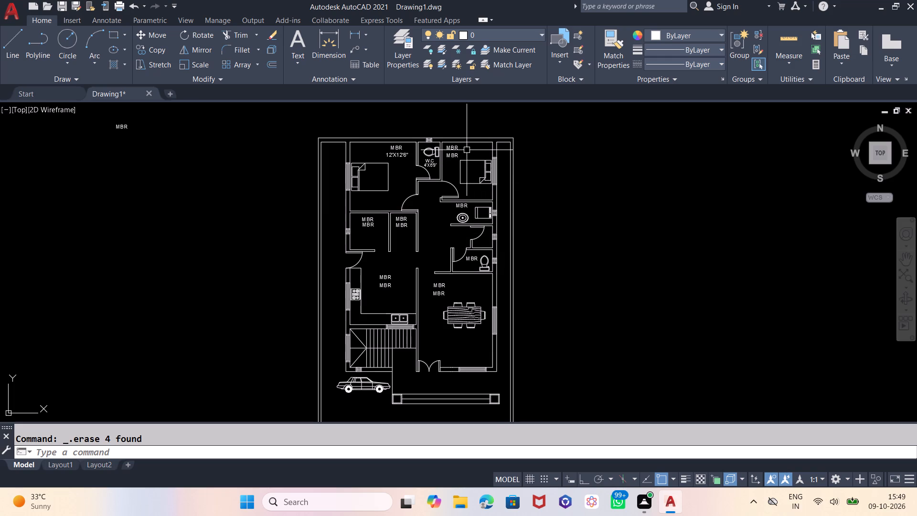
Replace the upper MBR text in the northeast bedroom with the label CBR.
{"action": "scroll", "coordinate": [460, 150], "scroll_direction": "up", "scroll_amount": 4}
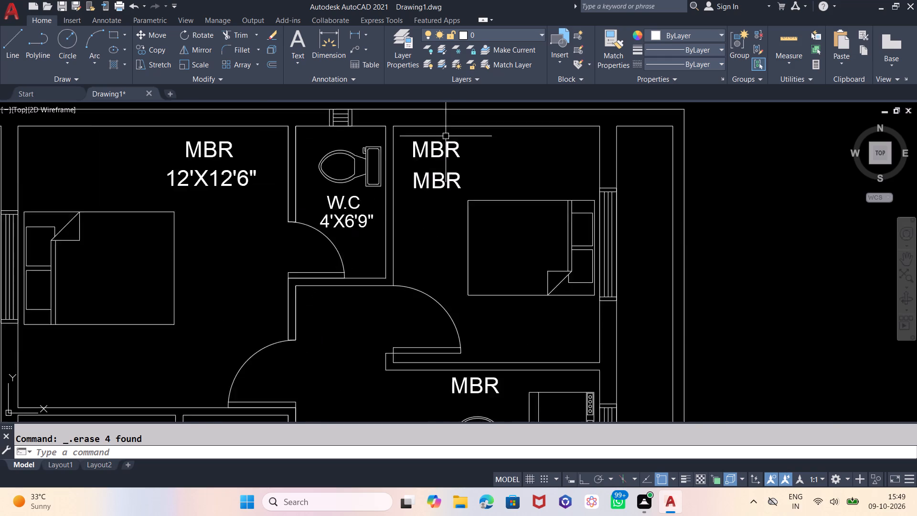
{"action": "double_click", "coordinate": [460, 151]}
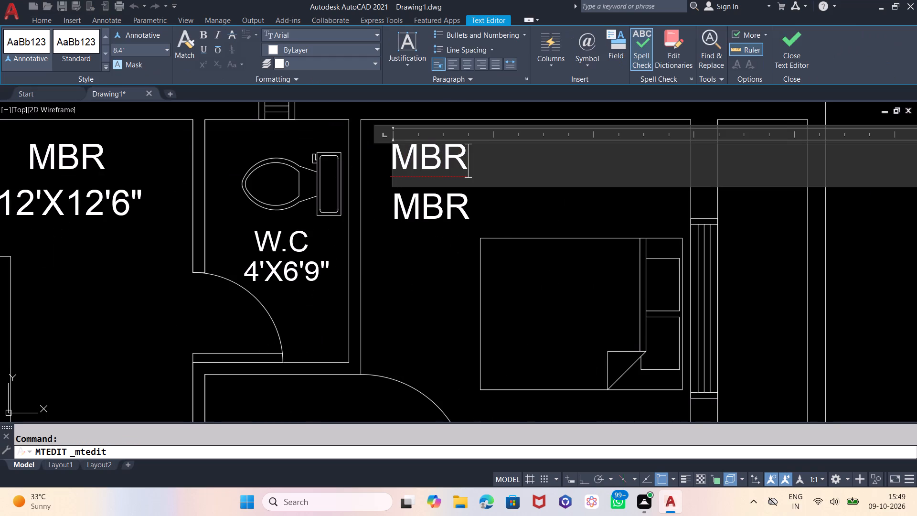
{"action": "key", "text": "BackSpace"}
{"action": "key", "text": "BackSpace"}
{"action": "key", "text": "BackSpace"}
{"action": "type", "text": "CBR"}
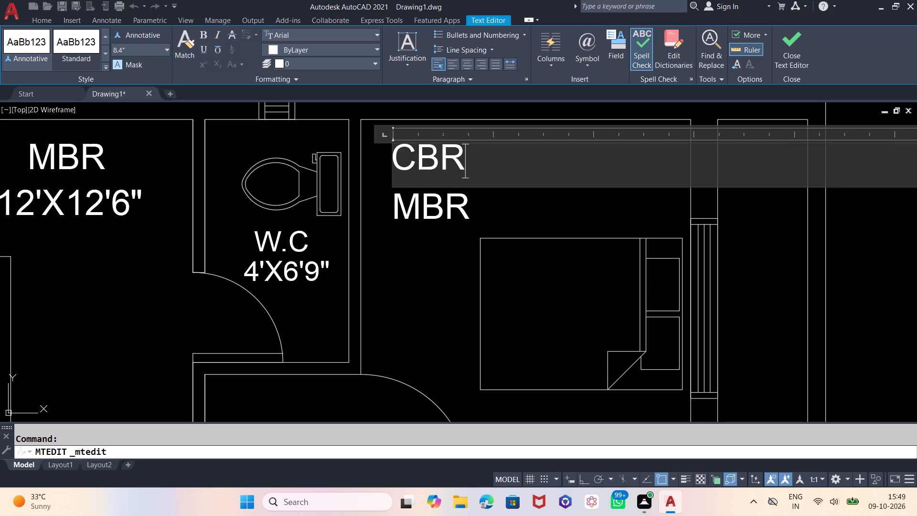
{"action": "left_click", "coordinate": [465, 199]}
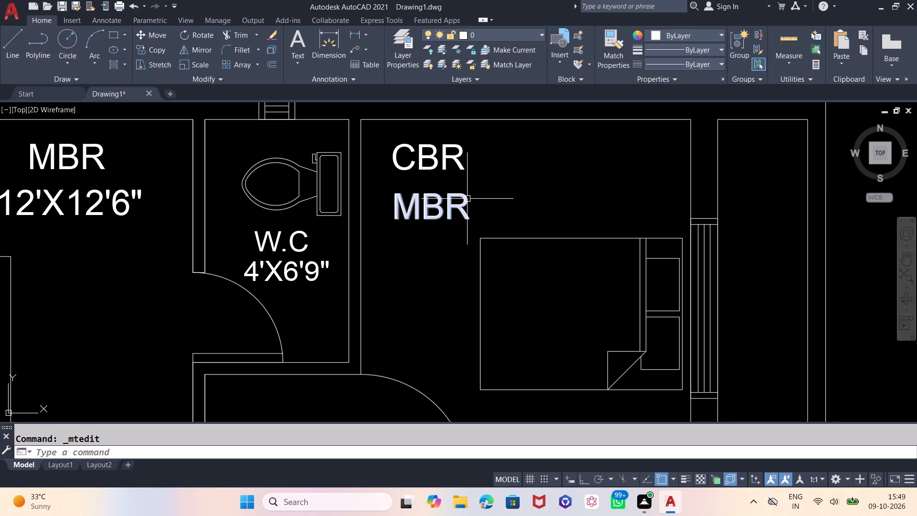
Dimension the northeast bedroom's inside width, placed north of the plan, and its inside depth, placed east of the plan.
{"action": "left_click", "coordinate": [330, 44]}
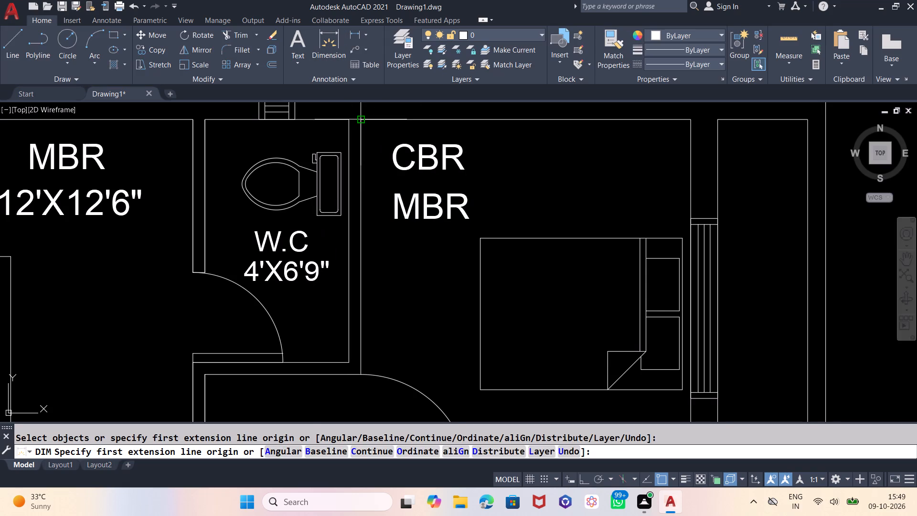
{"action": "left_click", "coordinate": [362, 119]}
{"action": "left_click", "coordinate": [691, 120]}
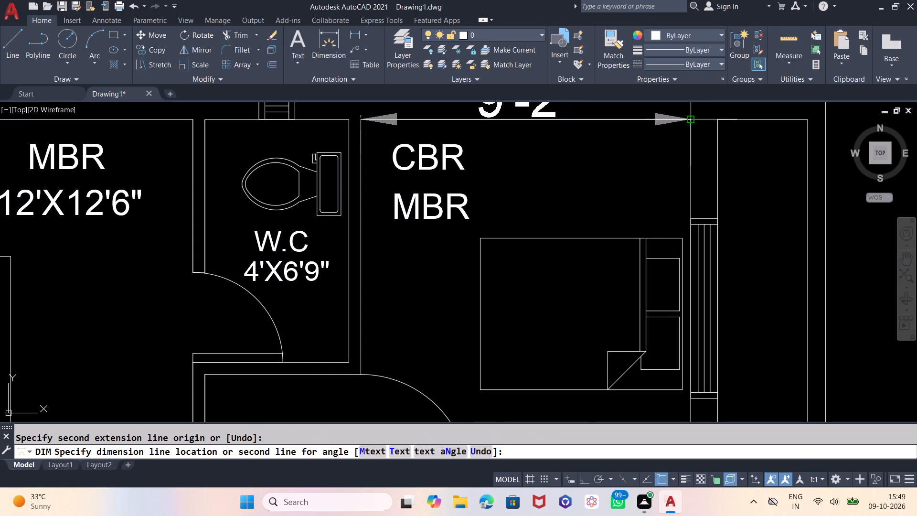
{"action": "scroll", "coordinate": [688, 215], "scroll_direction": "down", "scroll_amount": 2}
{"action": "left_click", "coordinate": [677, 148]}
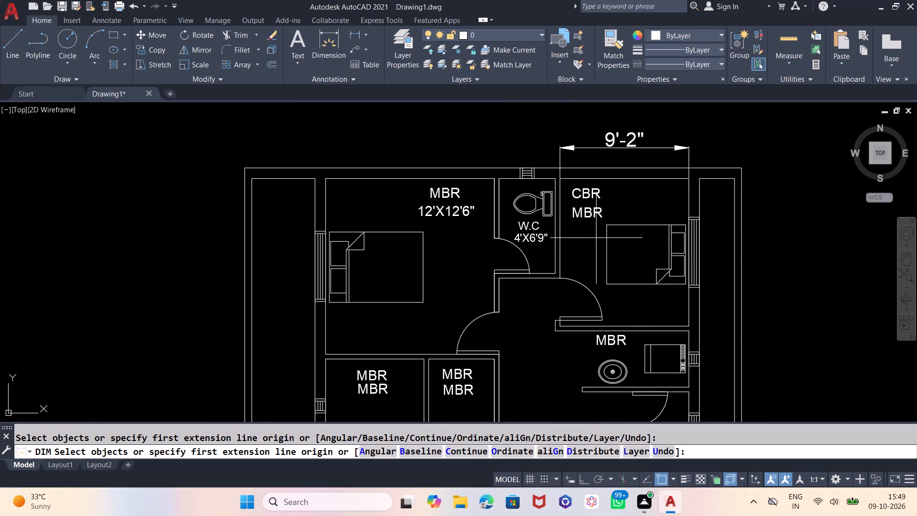
{"action": "left_click", "coordinate": [691, 178]}
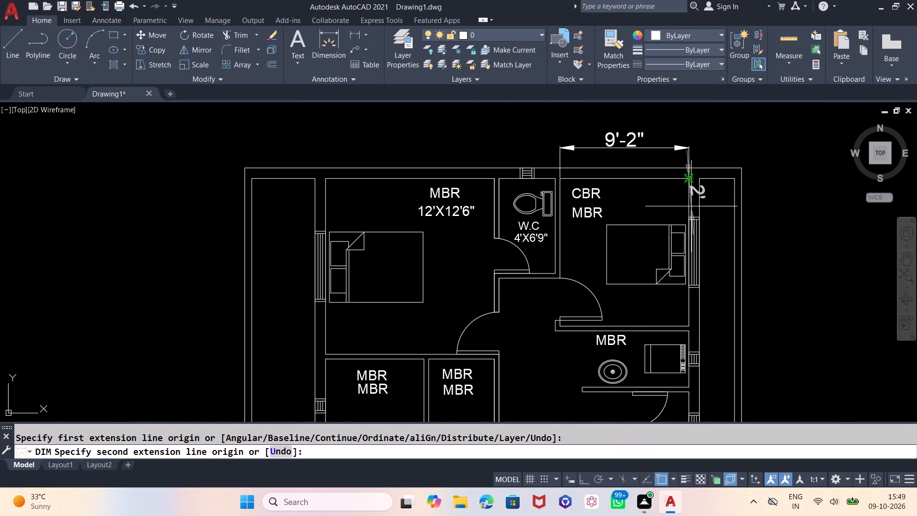
{"action": "left_click", "coordinate": [689, 327]}
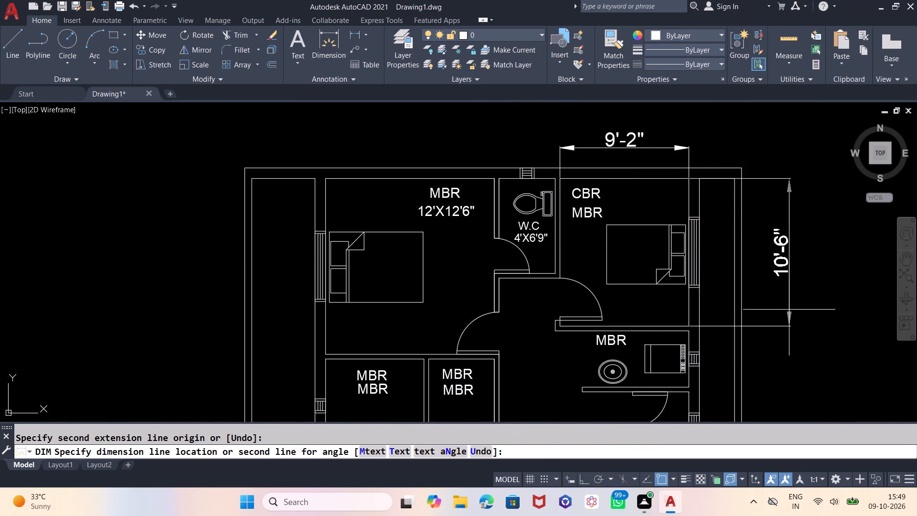
{"action": "left_click", "coordinate": [789, 310]}
Dimension the wash area south of the CBR bedroom: its depth outside the east wall and its partition length just south of the partition.
{"action": "scroll", "coordinate": [670, 136], "scroll_direction": "down", "scroll_amount": 1}
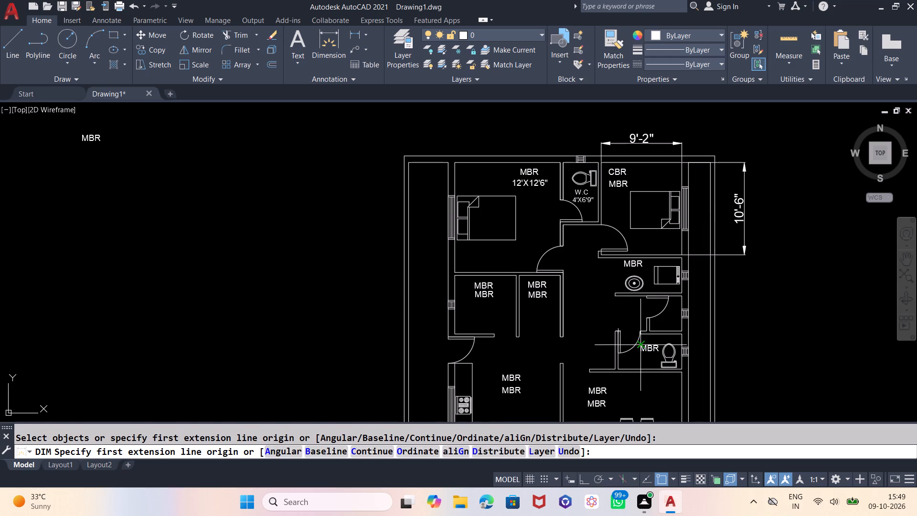
{"action": "scroll", "coordinate": [541, 224], "scroll_direction": "down", "scroll_amount": 2}
{"action": "scroll", "coordinate": [559, 298], "scroll_direction": "up", "scroll_amount": 2}
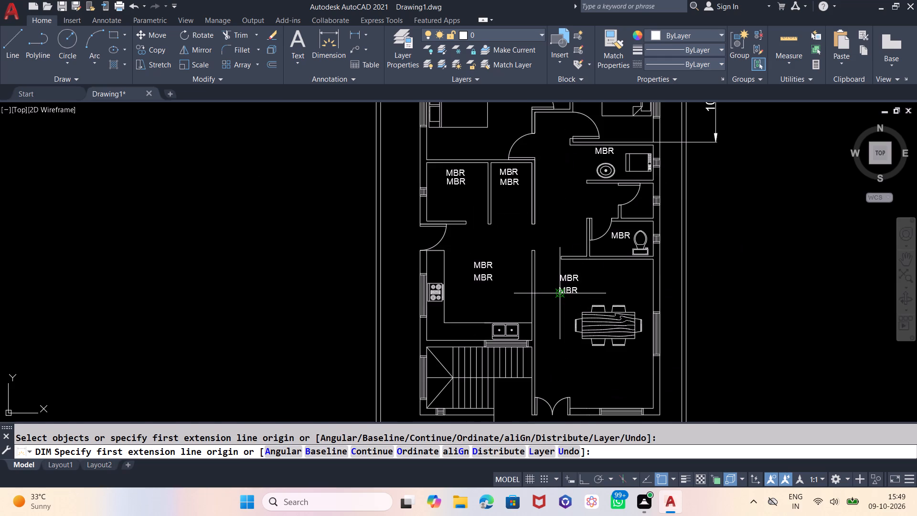
{"action": "scroll", "coordinate": [558, 303], "scroll_direction": "down", "scroll_amount": 1}
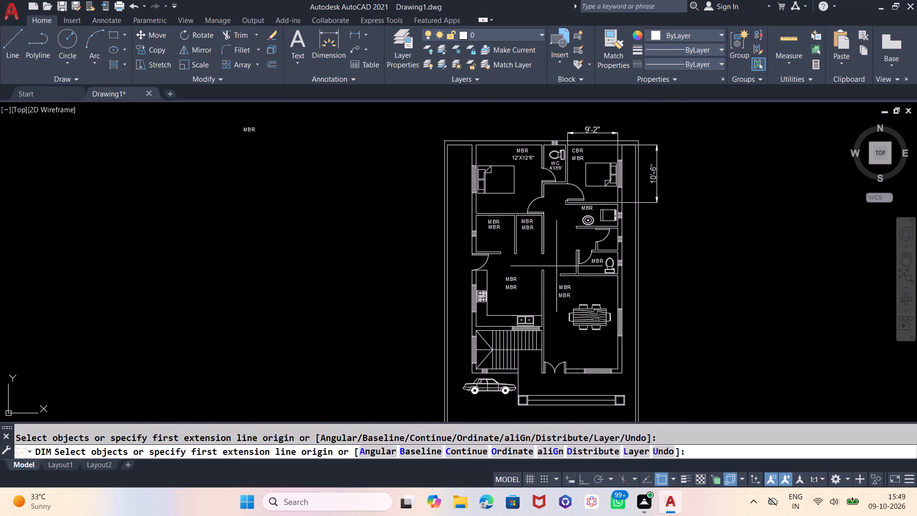
{"action": "scroll", "coordinate": [583, 204], "scroll_direction": "up", "scroll_amount": 2}
{"action": "scroll", "coordinate": [535, 212], "scroll_direction": "down", "scroll_amount": 1}
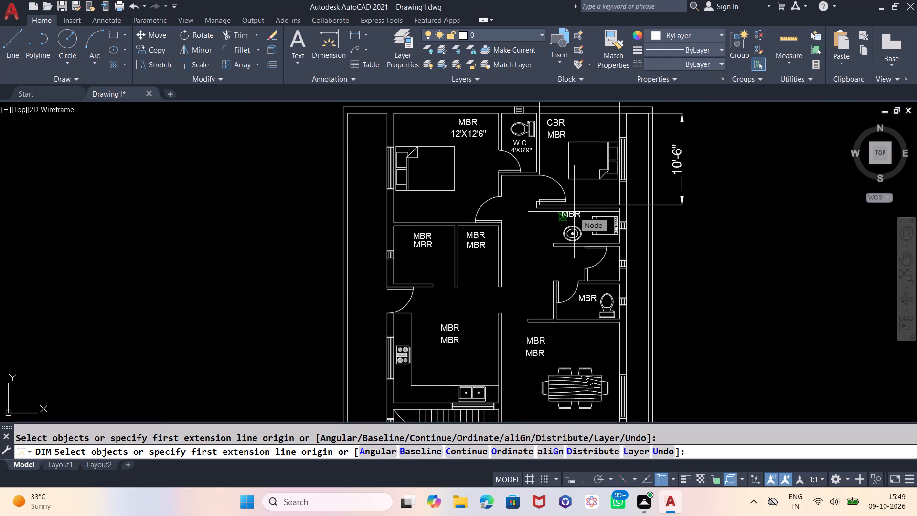
{"action": "scroll", "coordinate": [574, 212], "scroll_direction": "up", "scroll_amount": 2}
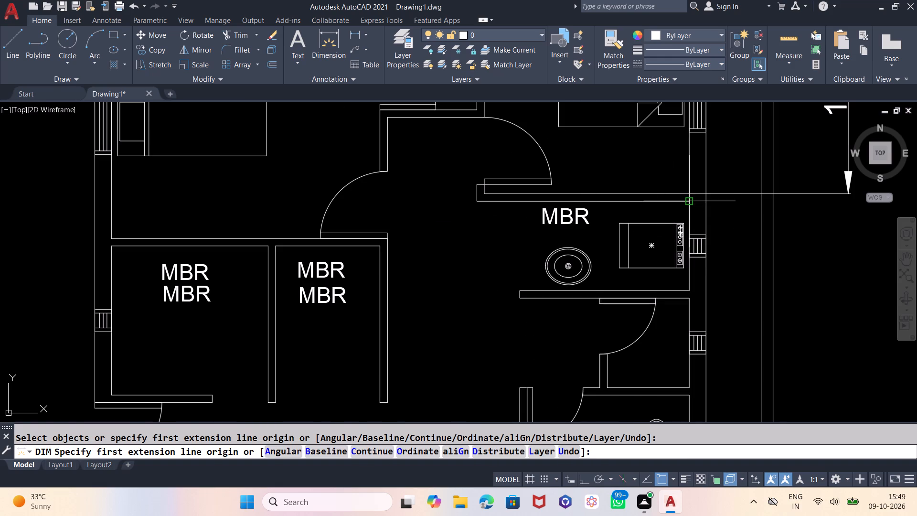
{"action": "left_click", "coordinate": [689, 203]}
{"action": "left_click", "coordinate": [688, 291]}
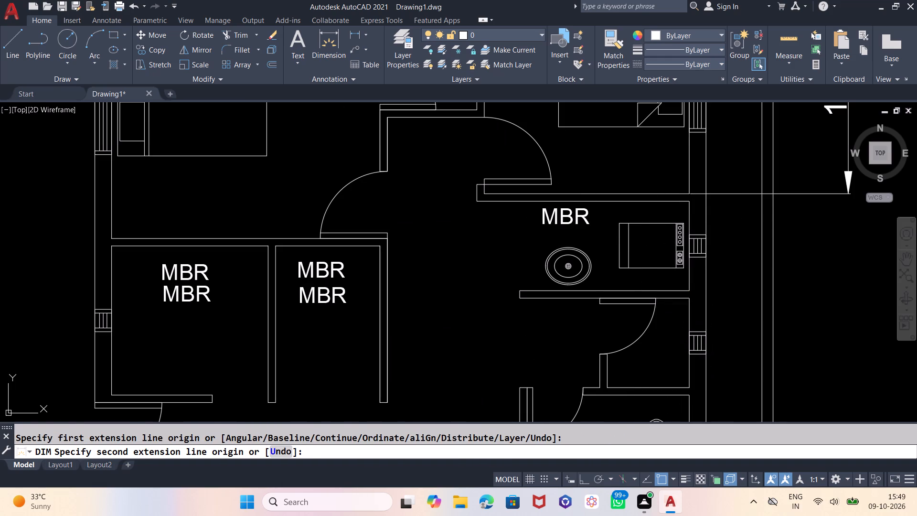
{"action": "left_click", "coordinate": [826, 286]}
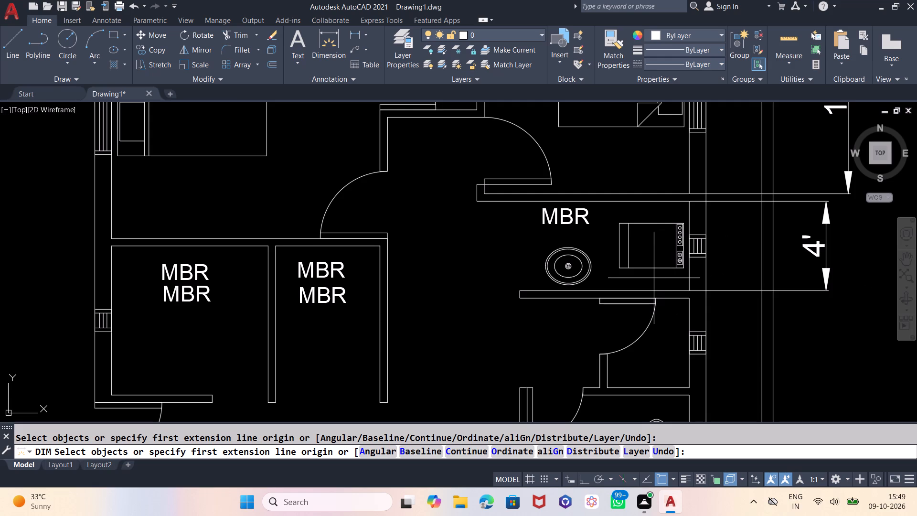
{"action": "left_click", "coordinate": [689, 290]}
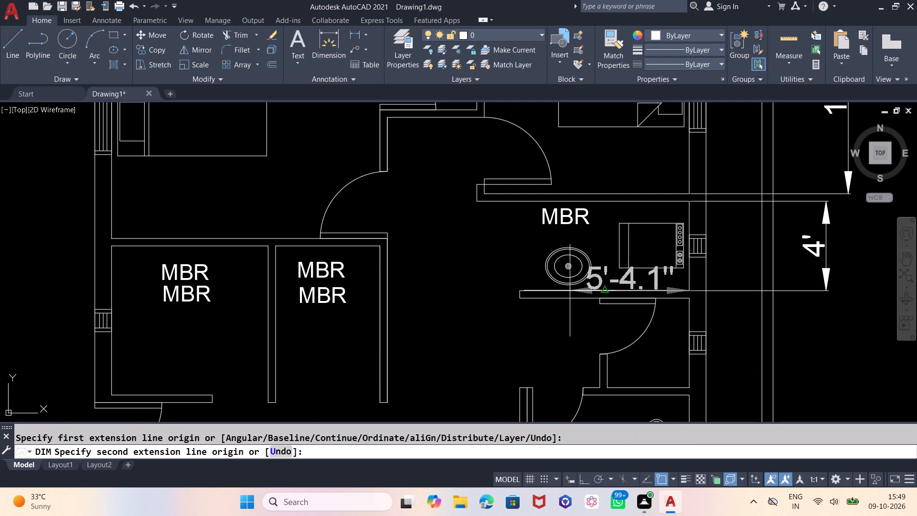
{"action": "left_click", "coordinate": [522, 292]}
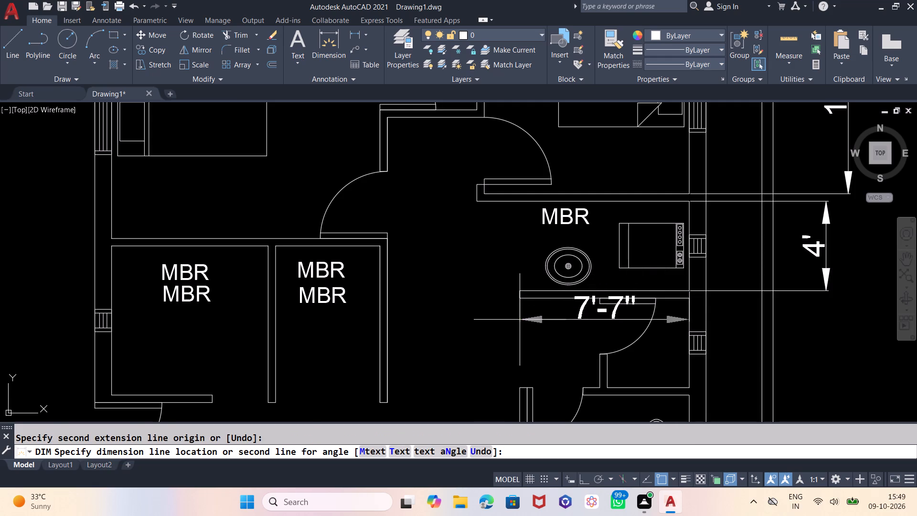
{"action": "left_click", "coordinate": [520, 333]}
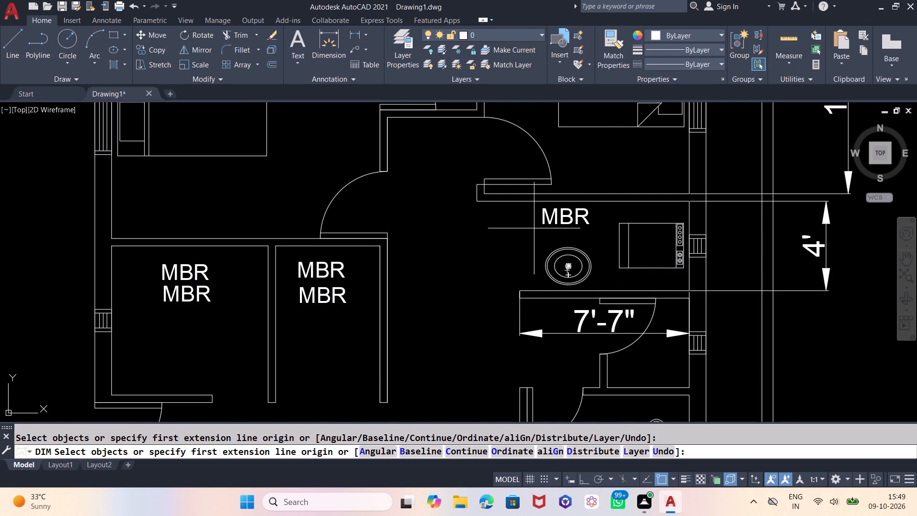
{"action": "scroll", "coordinate": [532, 248], "scroll_direction": "down", "scroll_amount": 1}
{"action": "key", "text": "Escape"}
Replace the MBR text under the CBR label with the room size 9'2"X10'6".
{"action": "scroll", "coordinate": [532, 255], "scroll_direction": "down", "scroll_amount": 2}
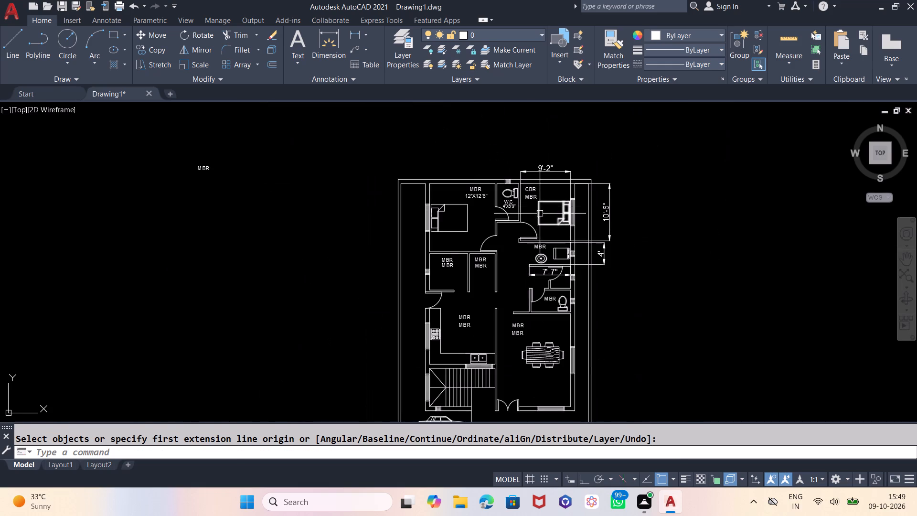
{"action": "scroll", "coordinate": [532, 198], "scroll_direction": "up", "scroll_amount": 3}
{"action": "double_click", "coordinate": [544, 191]}
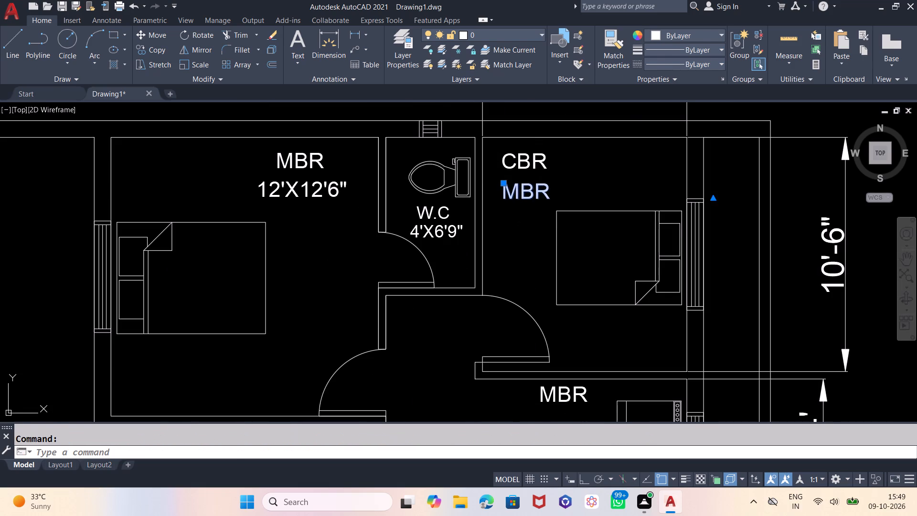
{"action": "key", "text": "BackSpace"}
{"action": "key", "text": "BackSpace"}
{"action": "key", "text": "BackSpace"}
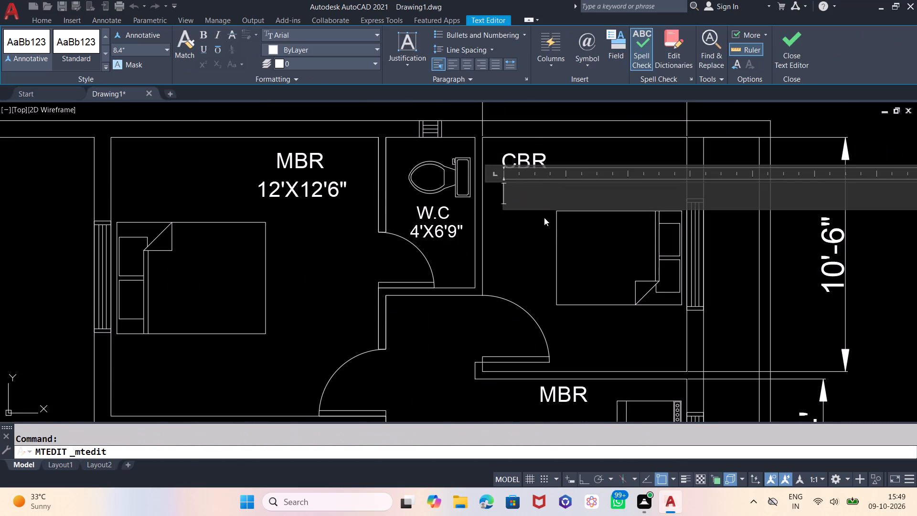
{"action": "scroll", "coordinate": [551, 271], "scroll_direction": "down", "scroll_amount": 1}
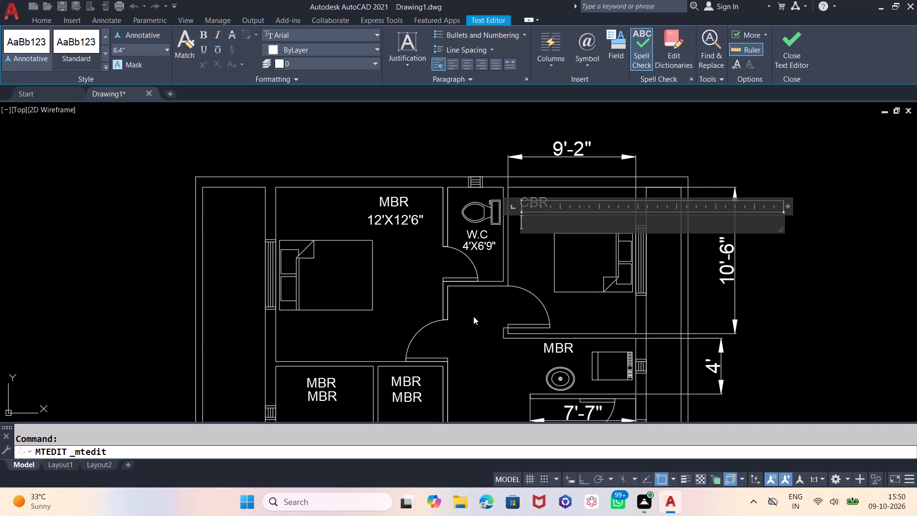
{"action": "type", "text": "9'2"}
{"action": "type", "text": "\"X"}
{"action": "key", "text": "1"}
{"action": "key", "text": "0"}
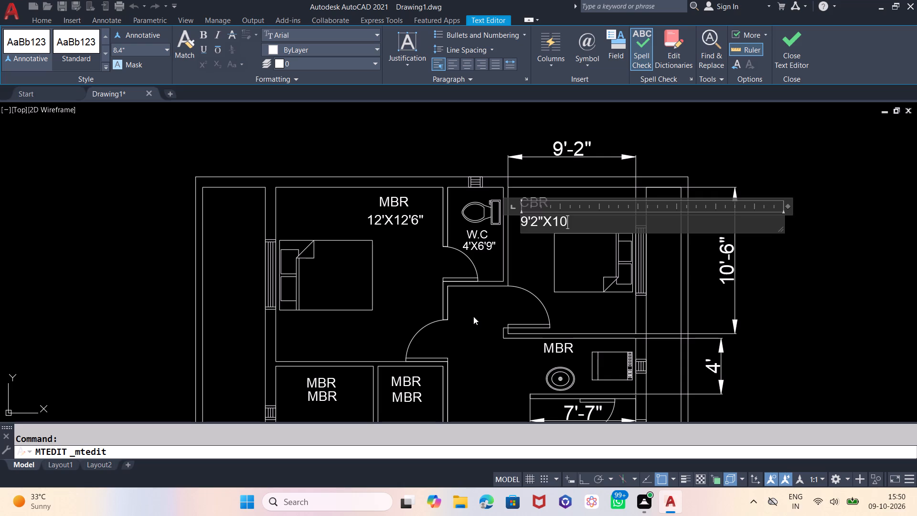
{"action": "type", "text": "'6"}
{"action": "key", "text": "shift+quotedbl"}
{"action": "left_click", "coordinate": [682, 127]}
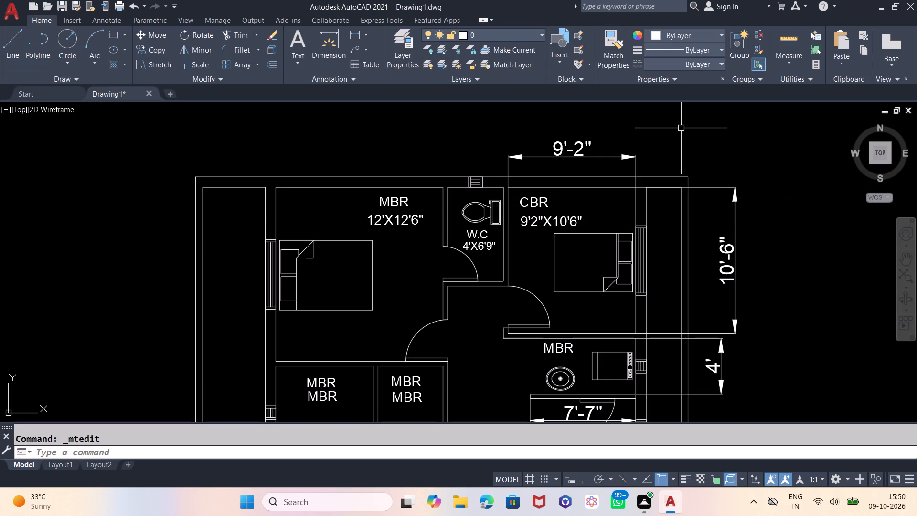
Move the 9'2"X10'6" size text slightly west under the CBR label.
{"action": "left_click", "coordinate": [552, 223]}
{"action": "key", "text": "m"}
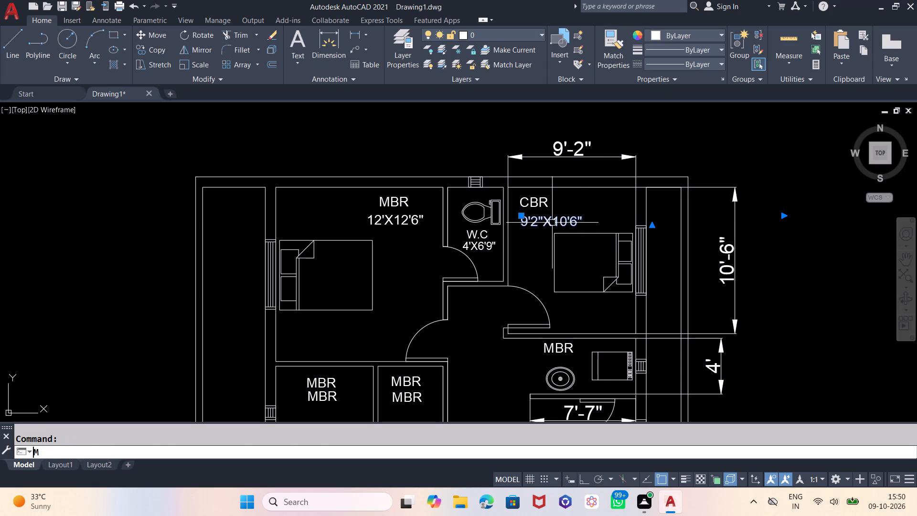
{"action": "key", "text": "Return"}
{"action": "left_click", "coordinate": [599, 208]}
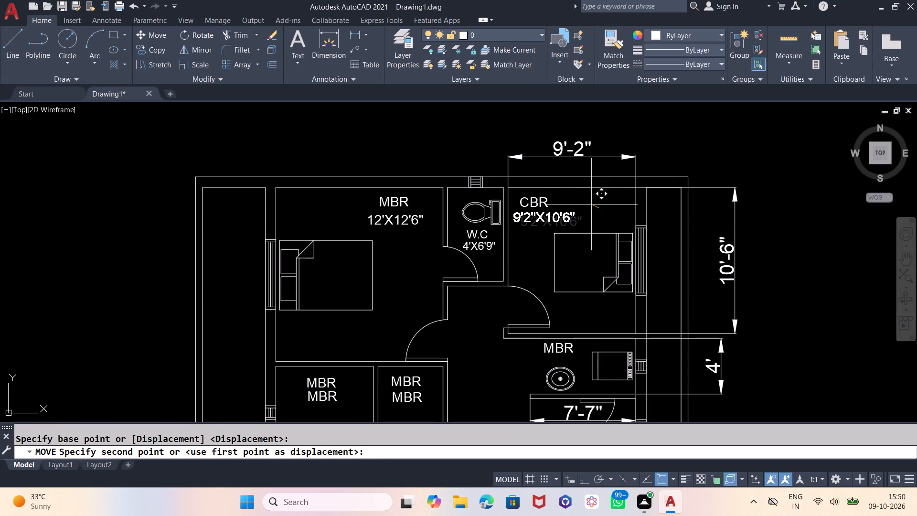
{"action": "left_click", "coordinate": [596, 207]}
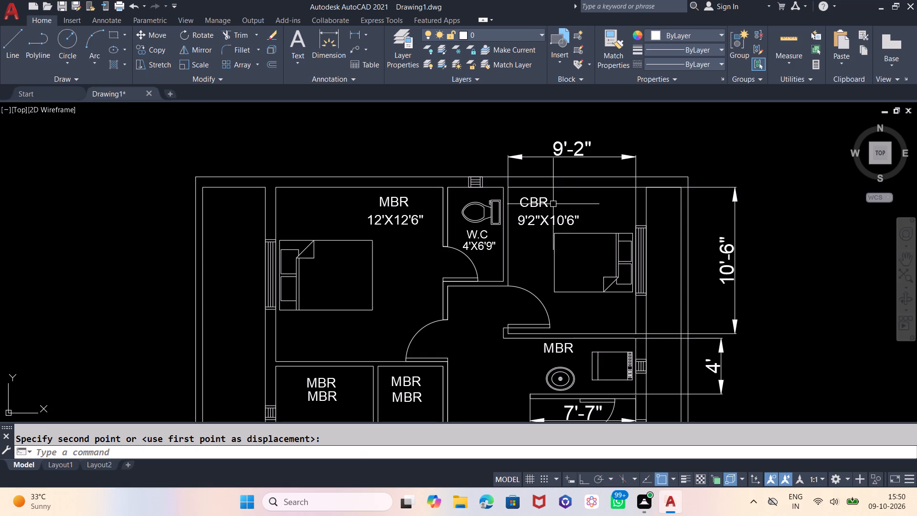
Move the CBR label slightly east so it sits closer to centred above its size text.
{"action": "left_click", "coordinate": [551, 204]}
{"action": "key", "text": "m"}
{"action": "key", "text": "Return"}
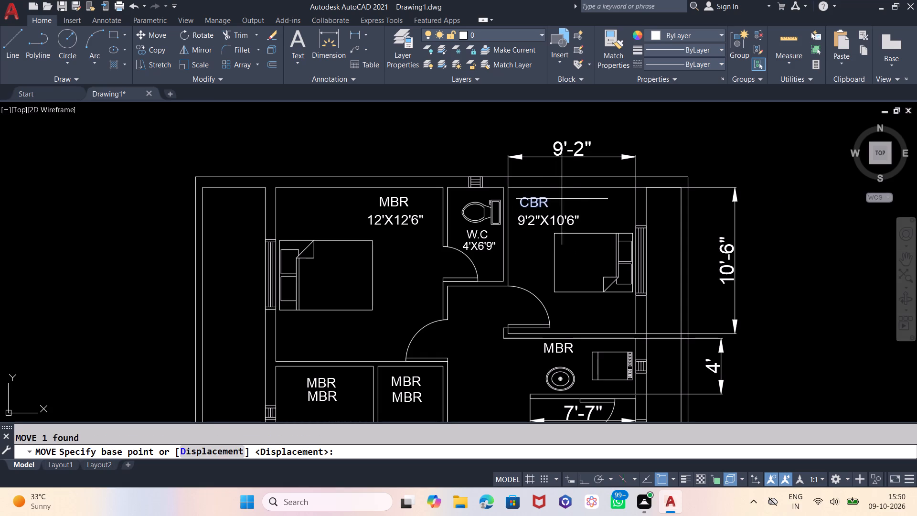
{"action": "left_click", "coordinate": [563, 199]}
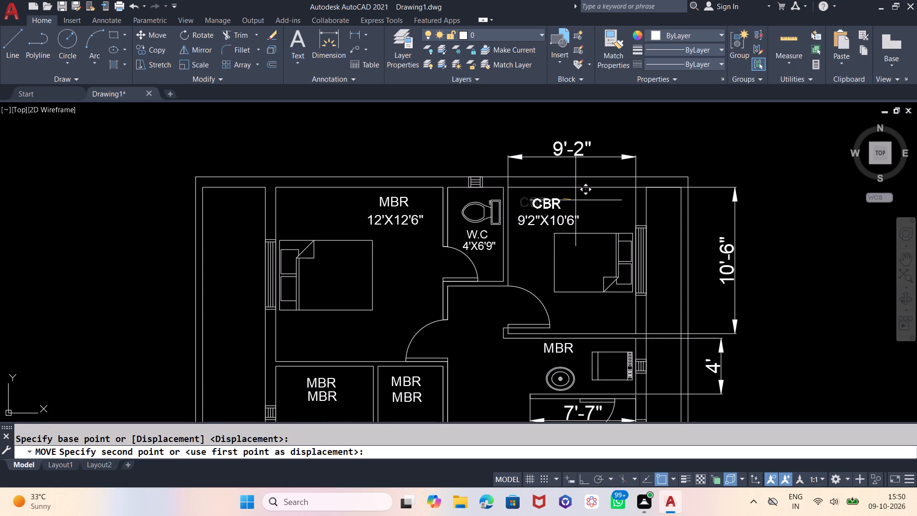
{"action": "left_click", "coordinate": [574, 200]}
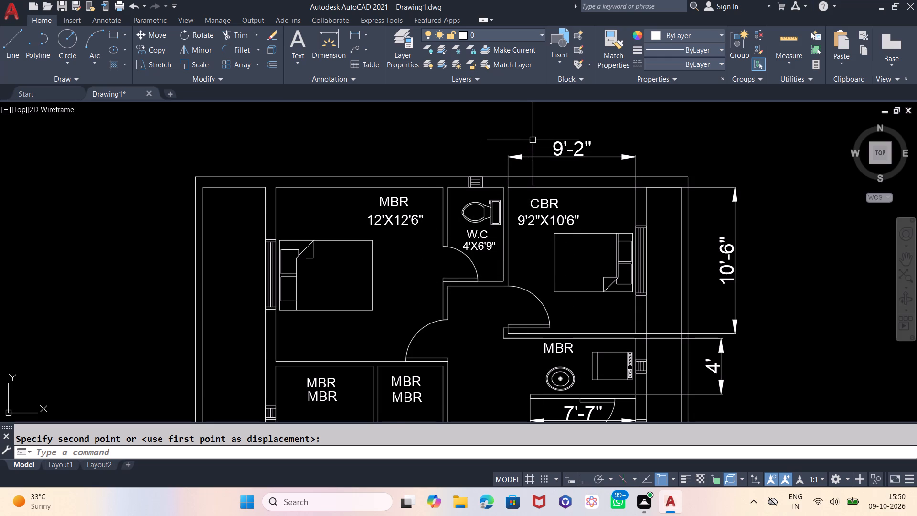
Replace the MBR text in the wash area south of the CBR bedroom with WASHING.
{"action": "scroll", "coordinate": [533, 139], "scroll_direction": "down", "scroll_amount": 1}
{"action": "scroll", "coordinate": [555, 273], "scroll_direction": "up", "scroll_amount": 2}
{"action": "left_click", "coordinate": [559, 266]}
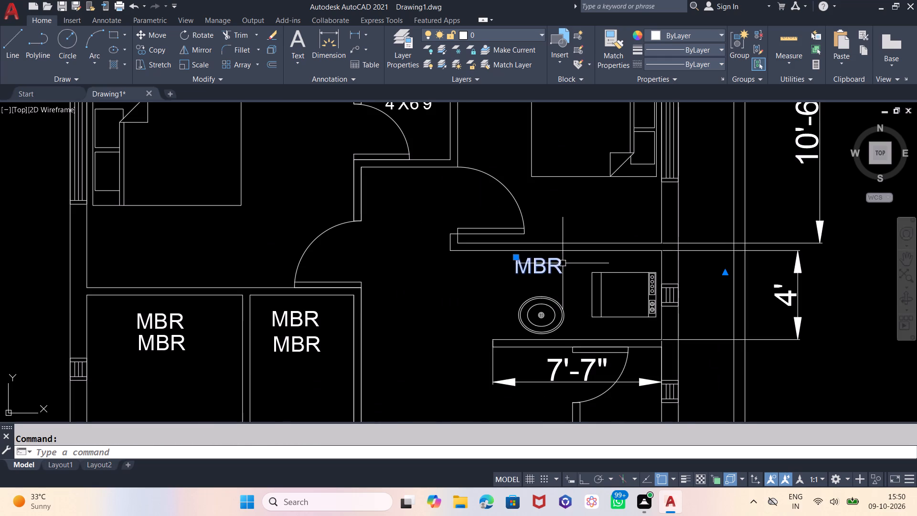
{"action": "left_click", "coordinate": [563, 265]}
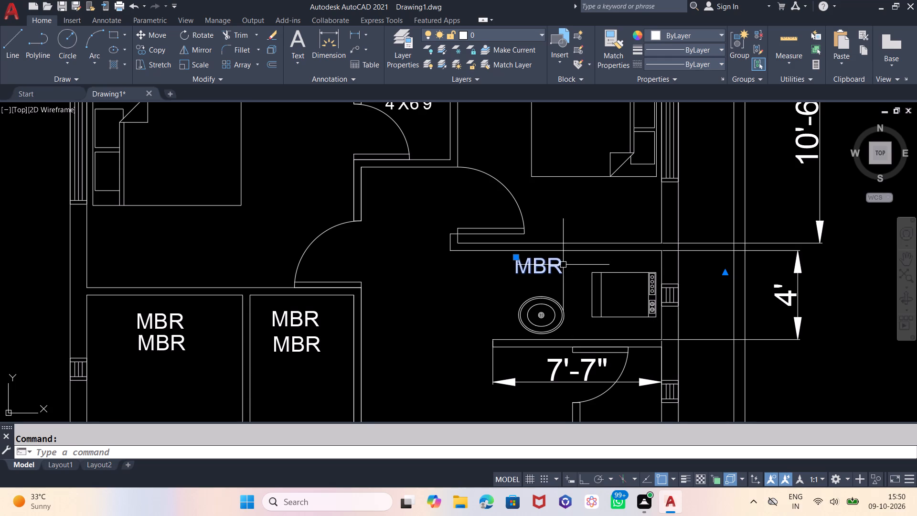
{"action": "left_click", "coordinate": [563, 265]}
{"action": "double_click", "coordinate": [563, 265]}
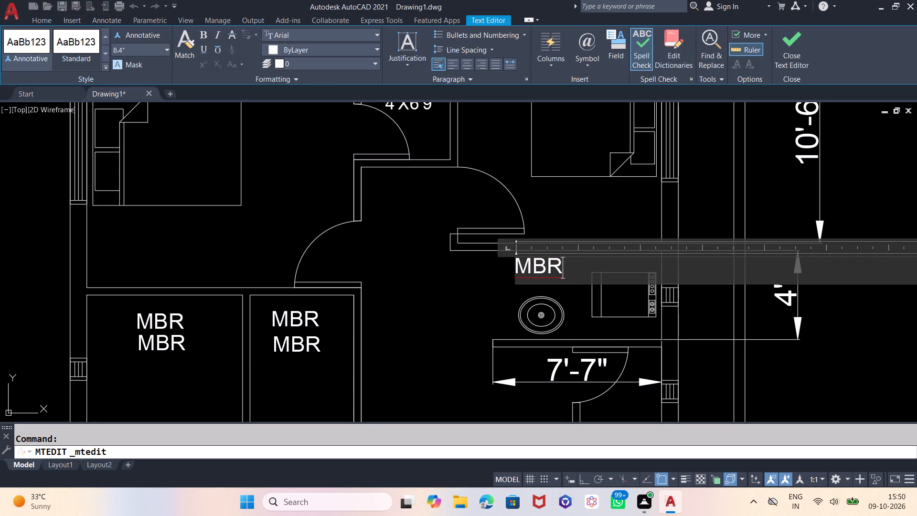
{"action": "key", "text": "BackSpace"}
{"action": "key", "text": "BackSpace"}
{"action": "key", "text": "BackSpace"}
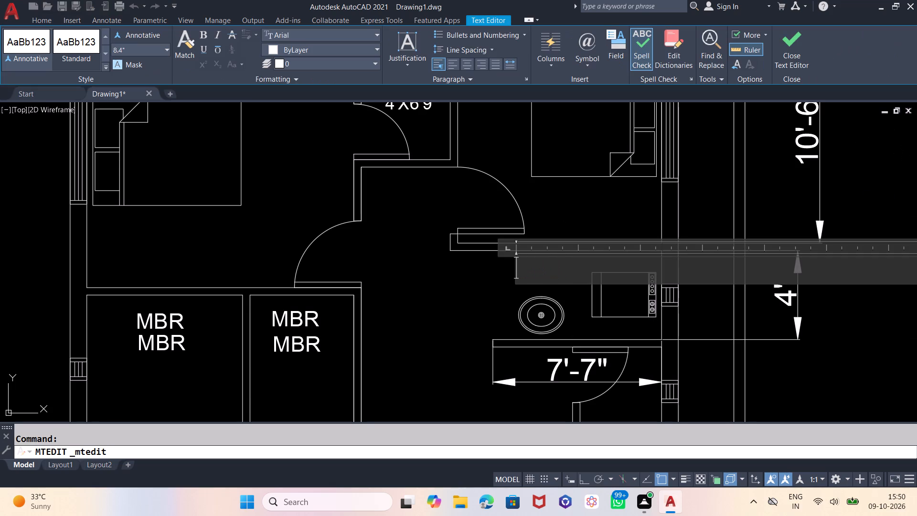
{"action": "type", "text": "WASHING"}
{"action": "left_click", "coordinate": [716, 205]}
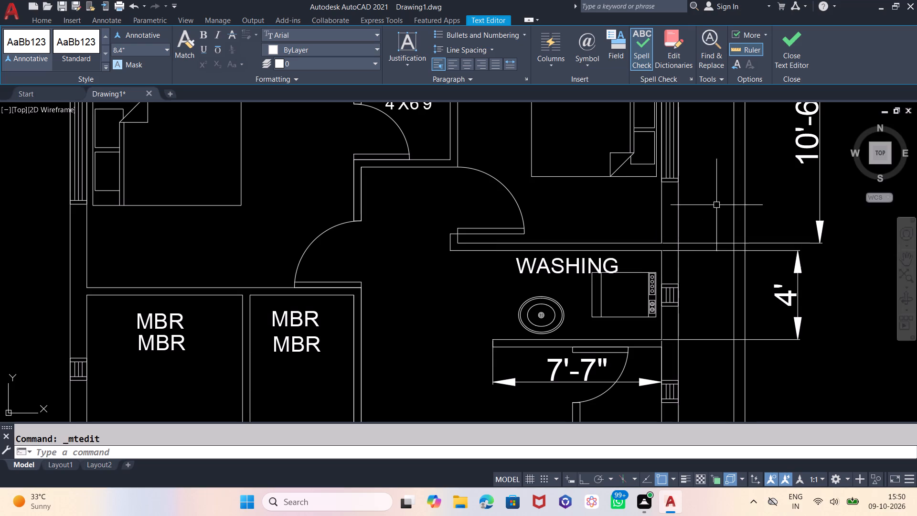
Scale the WASHING label down to a text height of about 4.9".
{"action": "left_click", "coordinate": [580, 271]}
{"action": "key", "text": "s"}
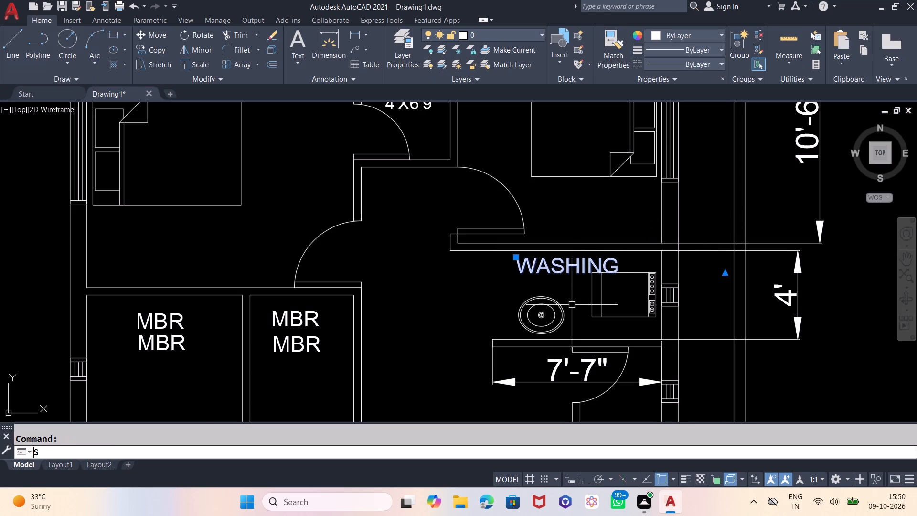
{"action": "key", "text": "c"}
{"action": "key", "text": "Return"}
{"action": "left_click", "coordinate": [494, 290]}
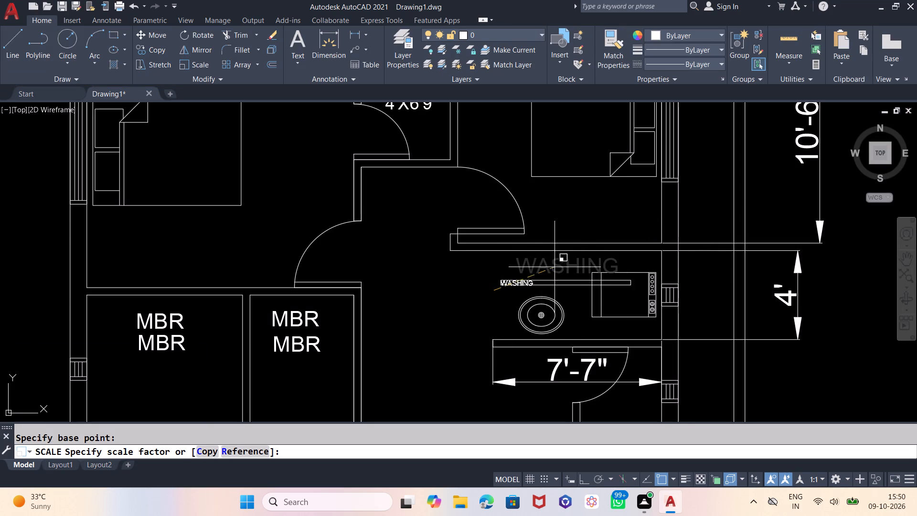
{"action": "left_click", "coordinate": [603, 236]}
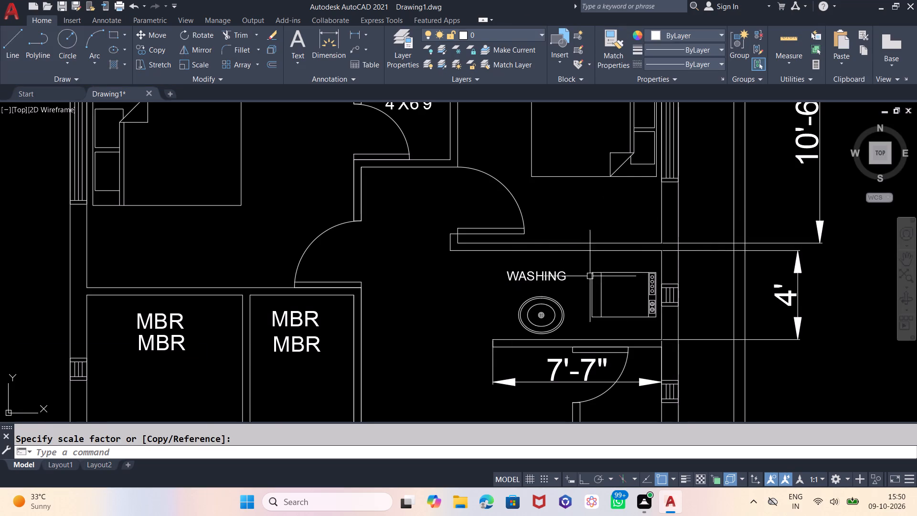
Move the WASHING label slightly north-east so it sits above the wash basin, just below the partition.
{"action": "left_click", "coordinate": [561, 278]}
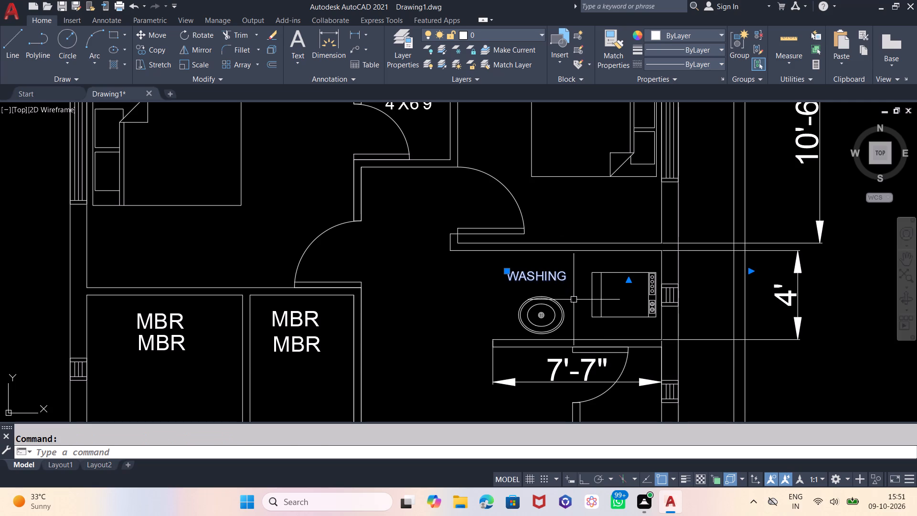
{"action": "key", "text": "m"}
{"action": "key", "text": "Return"}
{"action": "left_click", "coordinate": [573, 291]}
{"action": "left_click", "coordinate": [581, 277]}
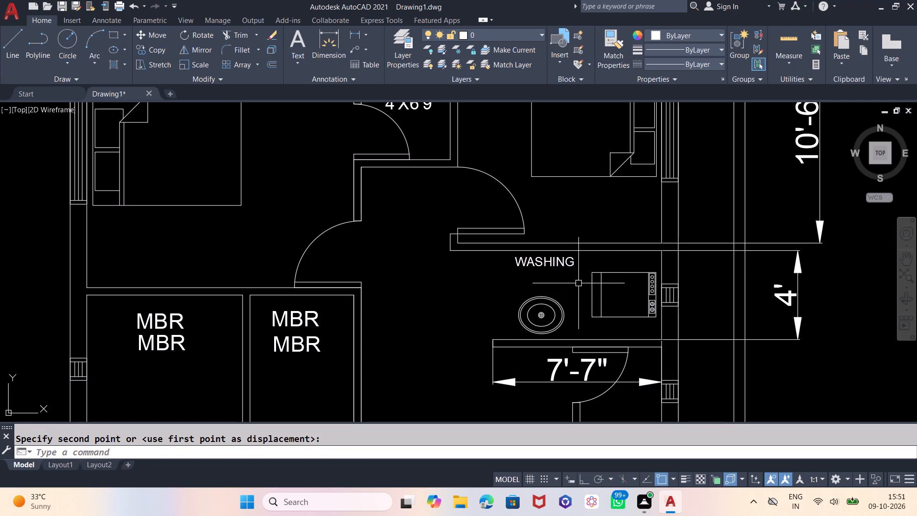
Copy the WASHING label to a second line directly below the original, above the basin.
{"action": "left_click", "coordinate": [567, 262]}
{"action": "type", "text": "CP"}
{"action": "key", "text": "Return"}
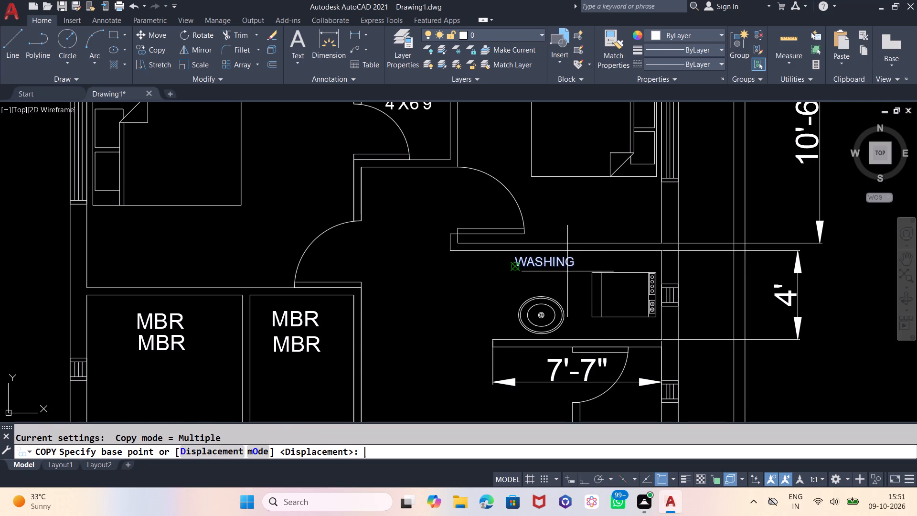
{"action": "left_click", "coordinate": [567, 276]}
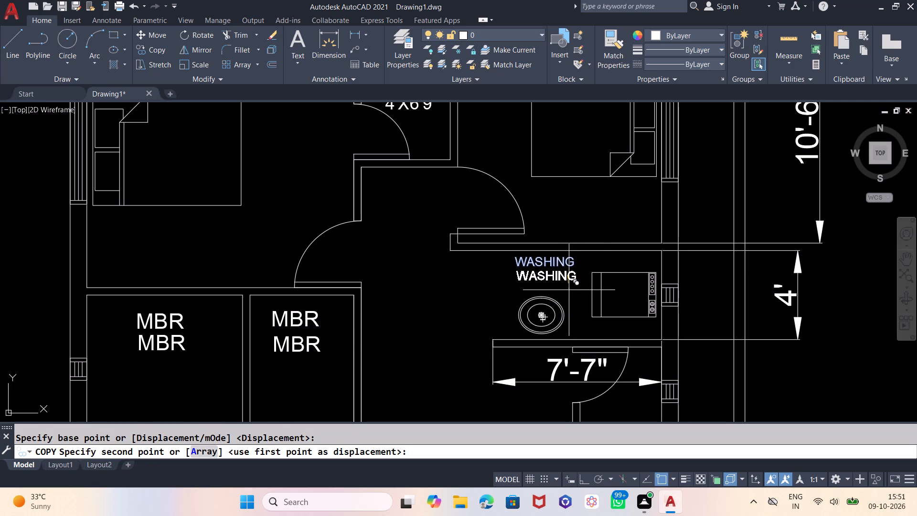
{"action": "left_click", "coordinate": [569, 290]}
{"action": "key", "text": "Escape"}
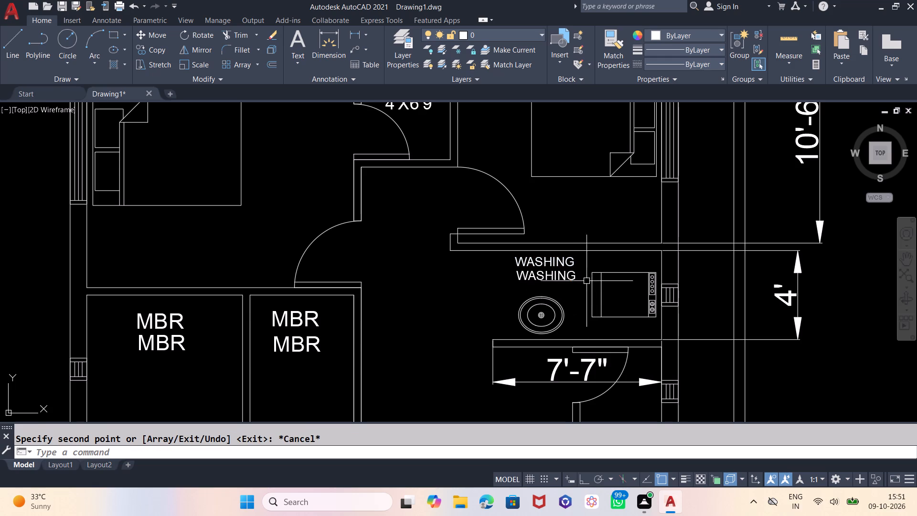
Replace the lower WASHING copy with the wash area's size 7'7"X4'.
{"action": "double_click", "coordinate": [577, 277]}
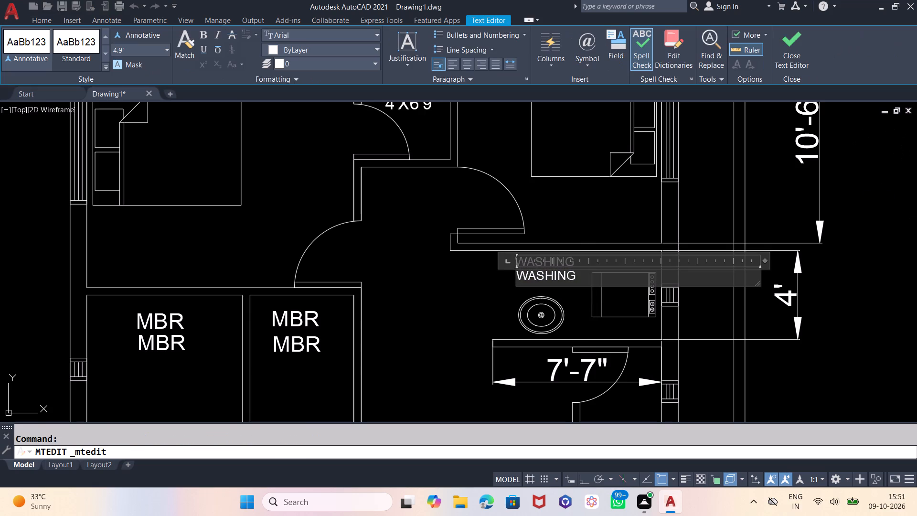
{"action": "left_click", "coordinate": [574, 273]}
{"action": "key", "text": "BackSpace"}
{"action": "key", "text": "BackSpace"}
{"action": "key", "text": "BackSpace"}
{"action": "key", "text": "BackSpace"}
{"action": "key", "text": "BackSpace"}
{"action": "key", "text": "BackSpace"}
{"action": "key", "text": "BackSpace"}
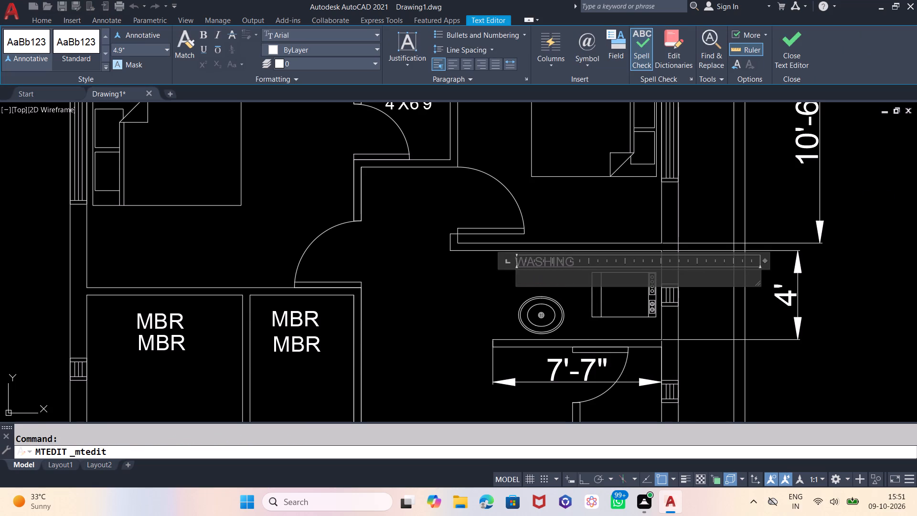
{"action": "type", "text": "7'7"}
{"action": "key", "text": "shift+quotedbl"}
{"action": "type", "text": "X4"}
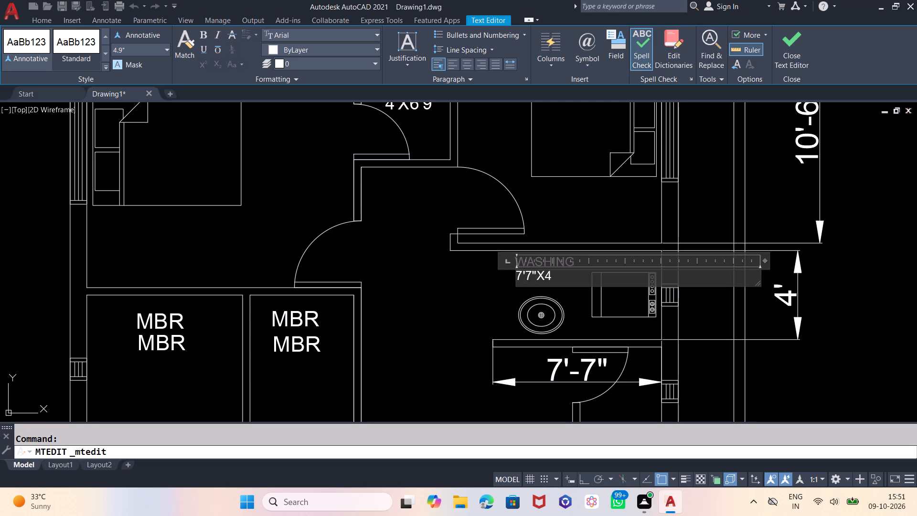
{"action": "key", "text": "apostrophe"}
{"action": "left_click", "coordinate": [490, 302]}
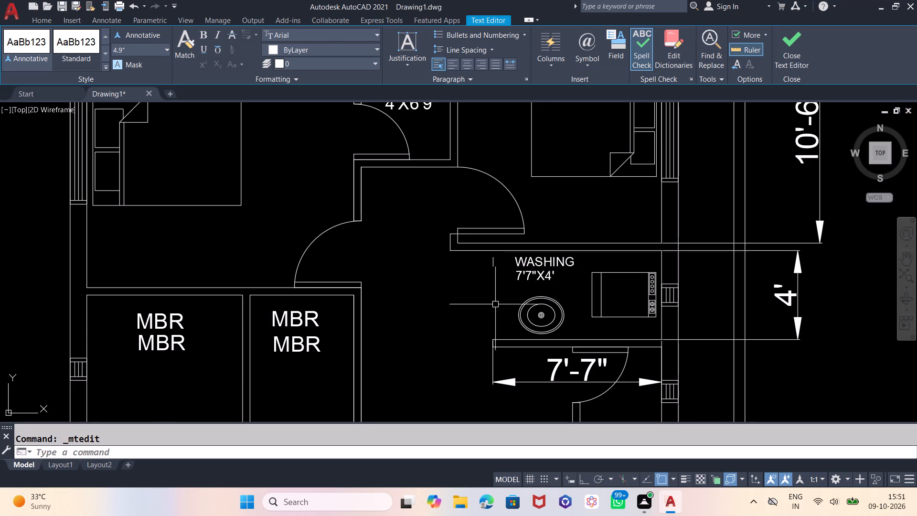
Move the 7'7"X4' size text slightly east so it is centred under the WASHING label.
{"action": "left_click", "coordinate": [537, 280]}
{"action": "key", "text": "m"}
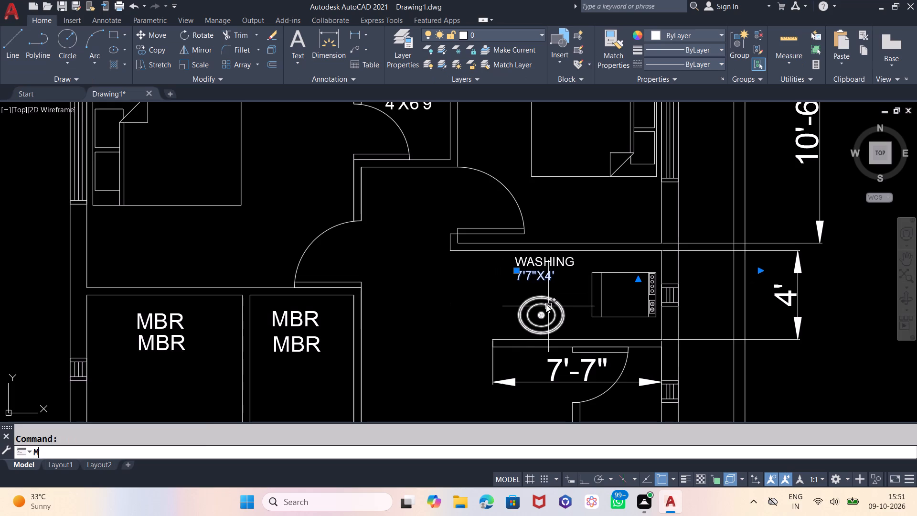
{"action": "key", "text": "Return"}
{"action": "left_click", "coordinate": [506, 290]}
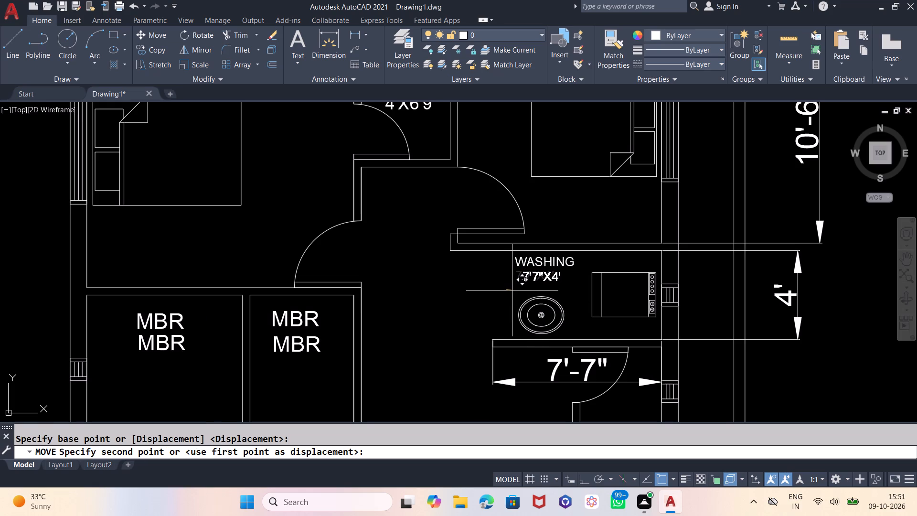
{"action": "left_click", "coordinate": [514, 290]}
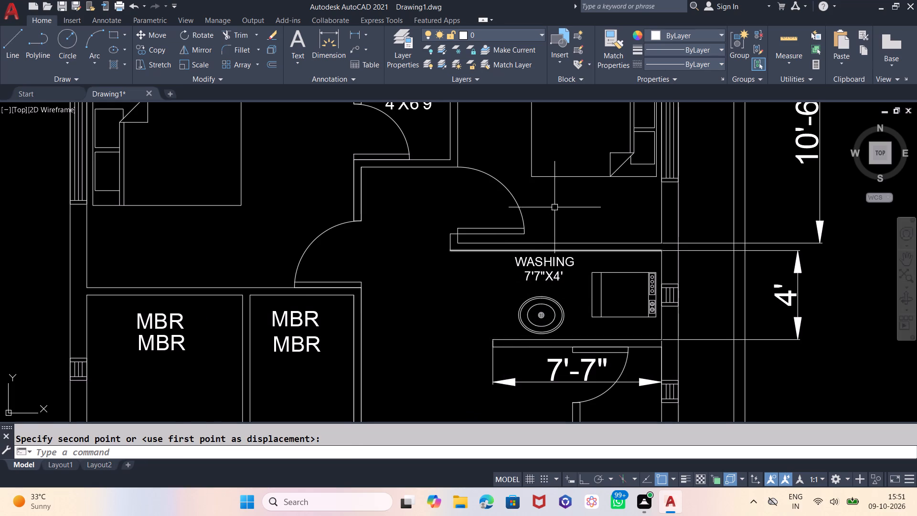
Delete the four temporary dimensions around the CBR bedroom and wash area: 10'-6", 4', 7'-7" and 9'-2".
{"action": "scroll", "coordinate": [556, 204], "scroll_direction": "down", "scroll_amount": 2}
{"action": "left_click", "coordinate": [654, 176]}
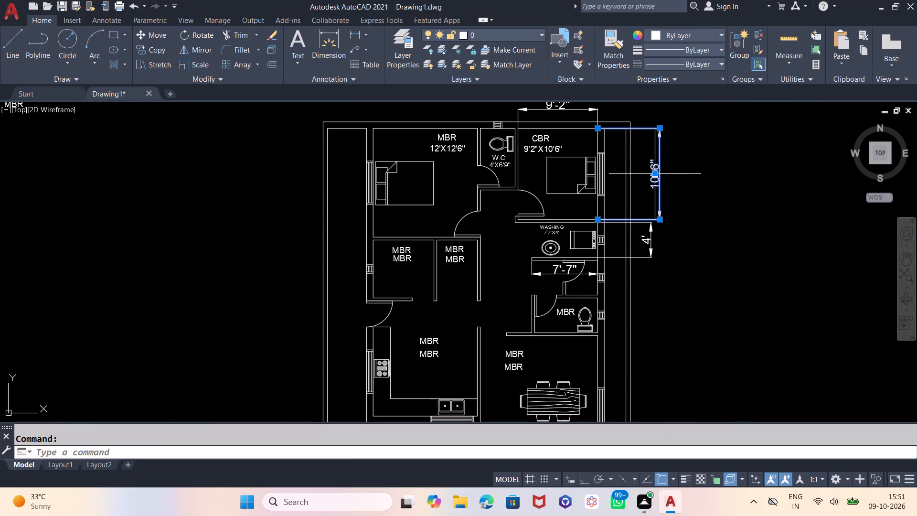
{"action": "left_click", "coordinate": [648, 253]}
{"action": "left_click", "coordinate": [574, 268]}
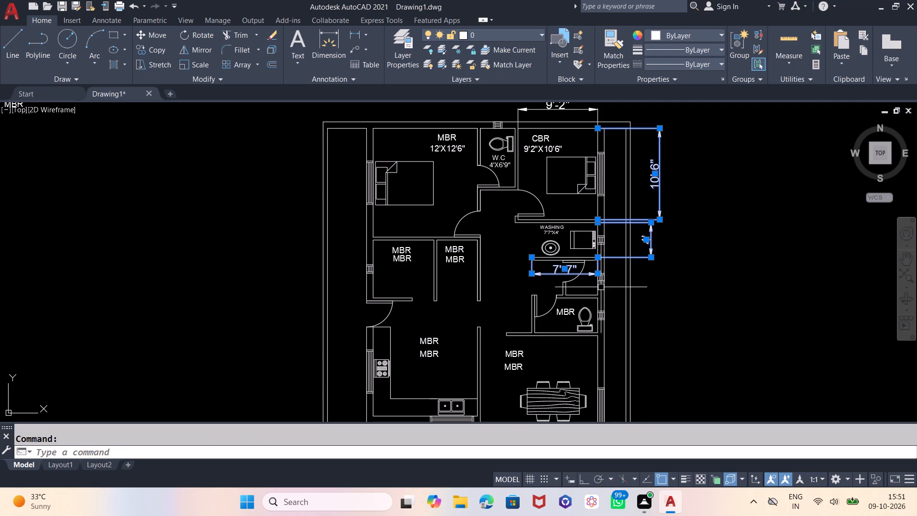
{"action": "scroll", "coordinate": [661, 334], "scroll_direction": "down", "scroll_amount": 1}
{"action": "scroll", "coordinate": [577, 195], "scroll_direction": "up", "scroll_amount": 2}
{"action": "left_click", "coordinate": [590, 190]}
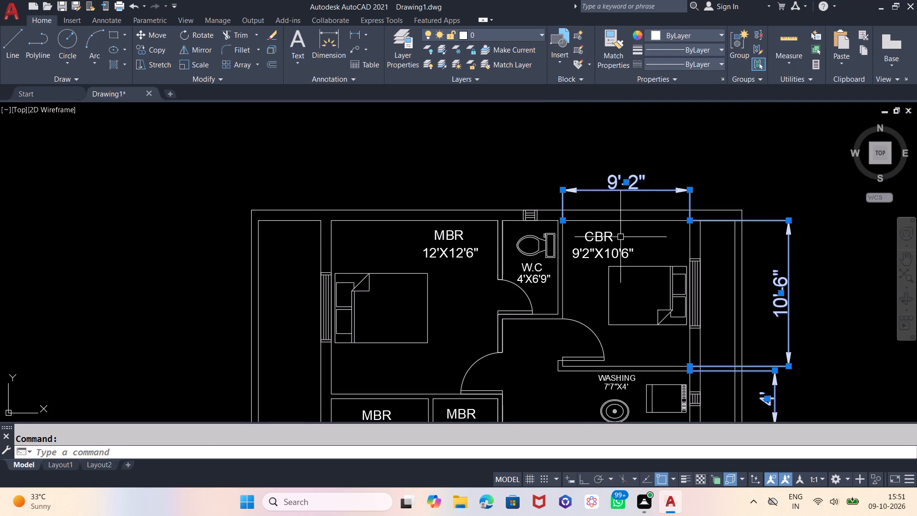
{"action": "key", "text": "Delete"}
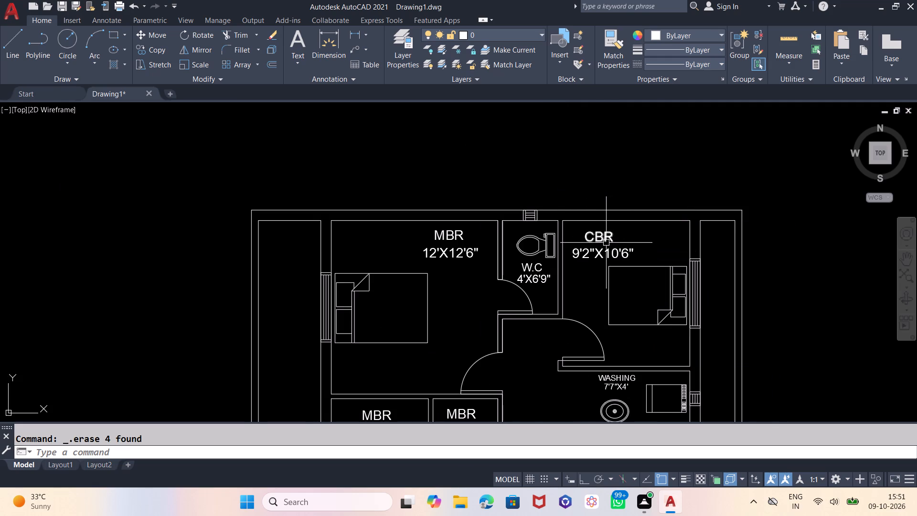
Dimension the north-south depth and east-west width of the lower toilet room, placing the dimensions east of and below the room.
{"action": "scroll", "coordinate": [605, 149], "scroll_direction": "down", "scroll_amount": 2}
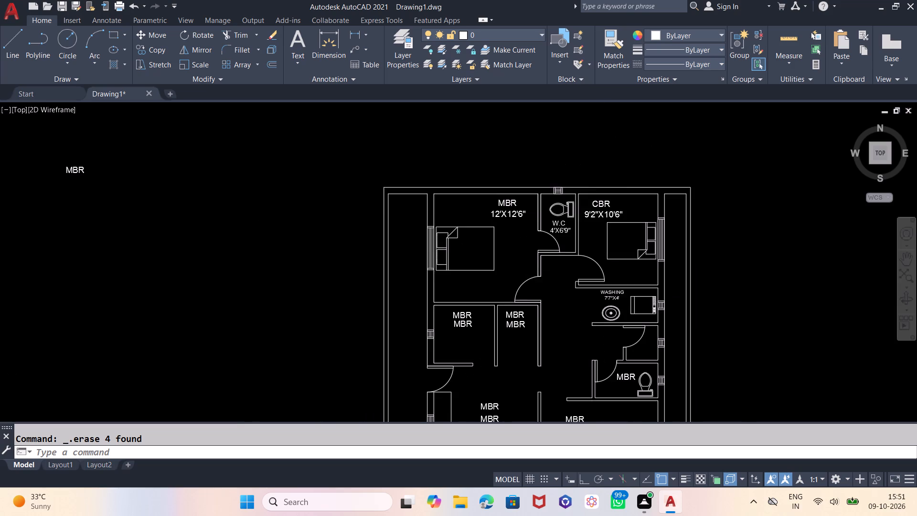
{"action": "scroll", "coordinate": [596, 145], "scroll_direction": "down", "scroll_amount": 1}
{"action": "scroll", "coordinate": [596, 195], "scroll_direction": "up", "scroll_amount": 1}
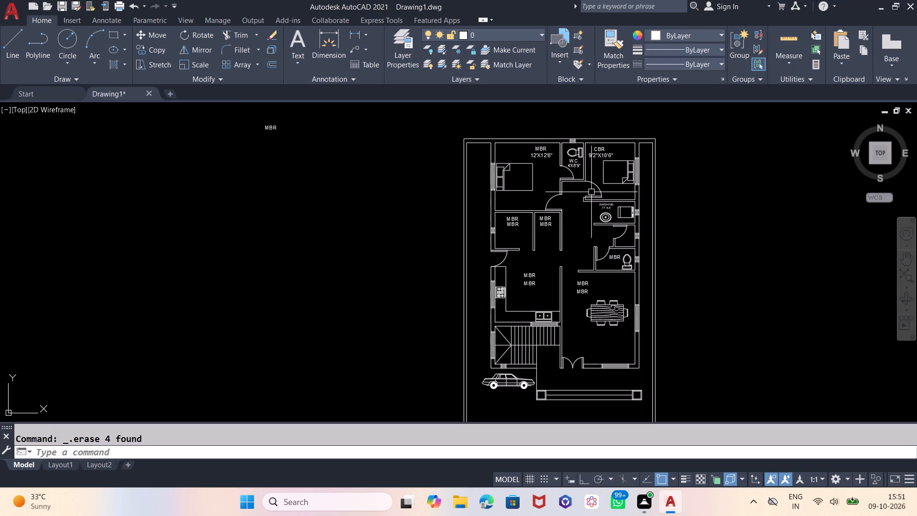
{"action": "scroll", "coordinate": [380, 150], "scroll_direction": "down", "scroll_amount": 1}
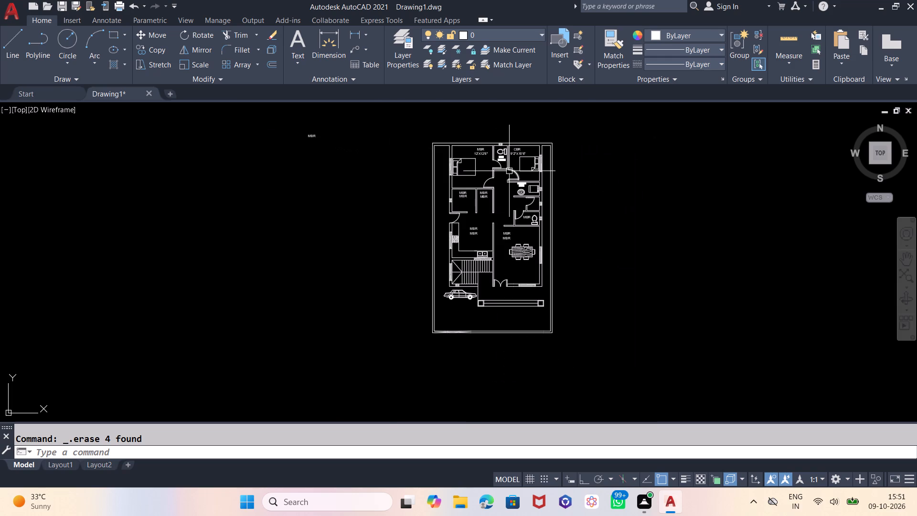
{"action": "scroll", "coordinate": [509, 171], "scroll_direction": "up", "scroll_amount": 1}
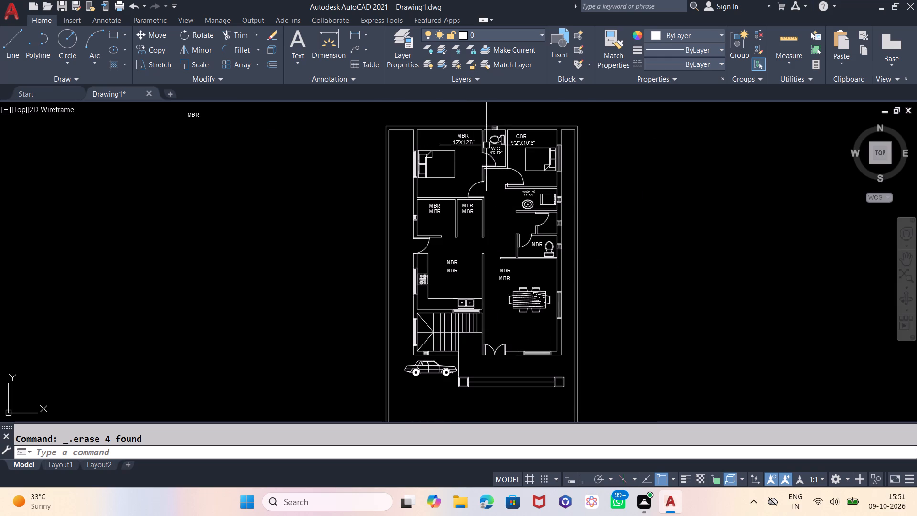
{"action": "scroll", "coordinate": [491, 150], "scroll_direction": "up", "scroll_amount": 1}
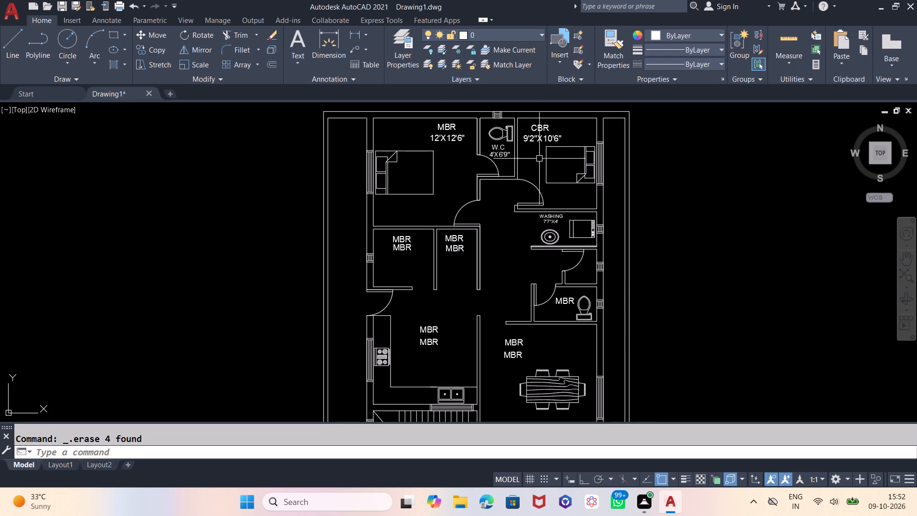
{"action": "left_click", "coordinate": [319, 31]}
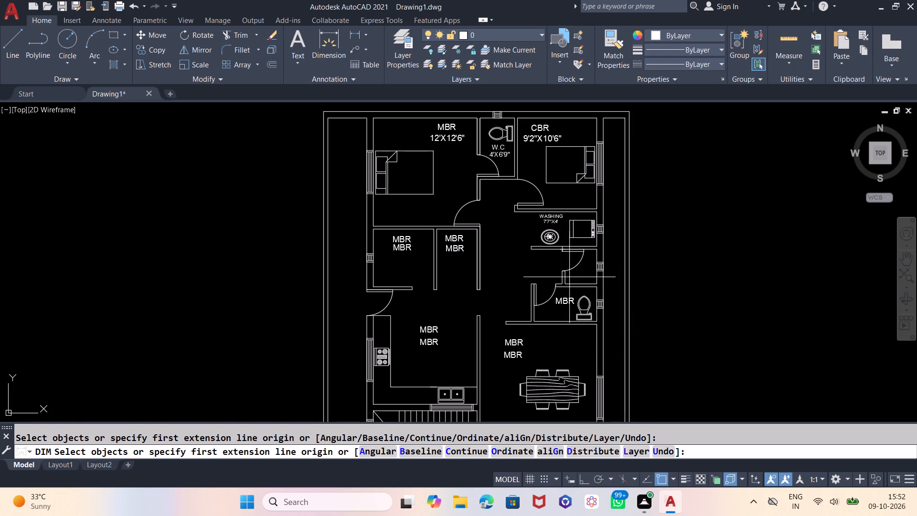
{"action": "scroll", "coordinate": [579, 319], "scroll_direction": "up", "scroll_amount": 2}
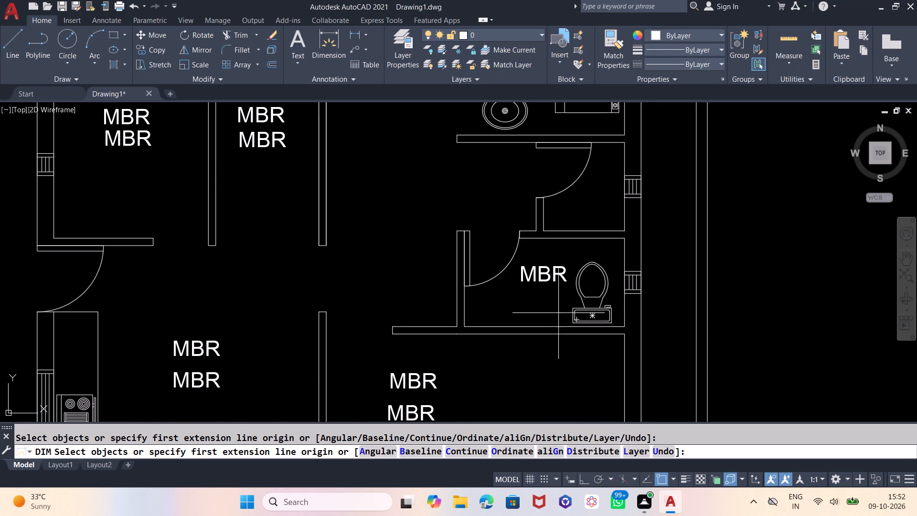
{"action": "left_click", "coordinate": [625, 240]}
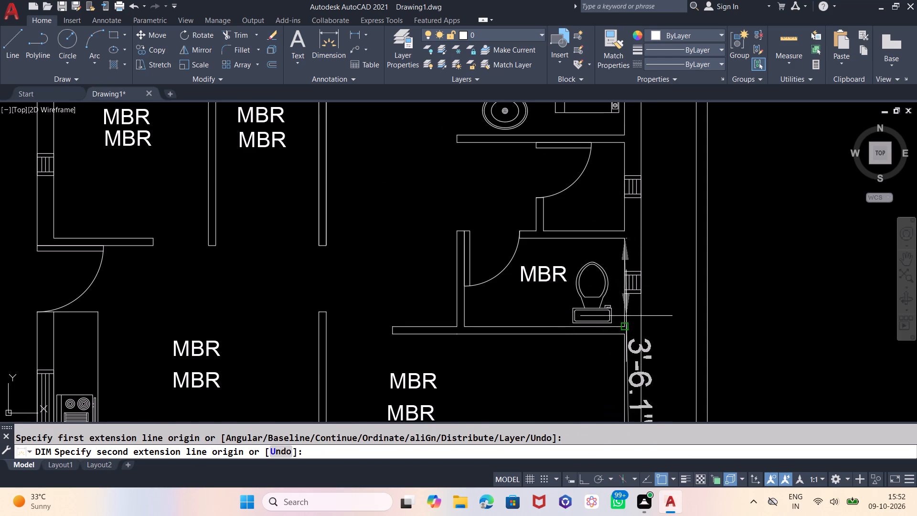
{"action": "left_click", "coordinate": [624, 324]}
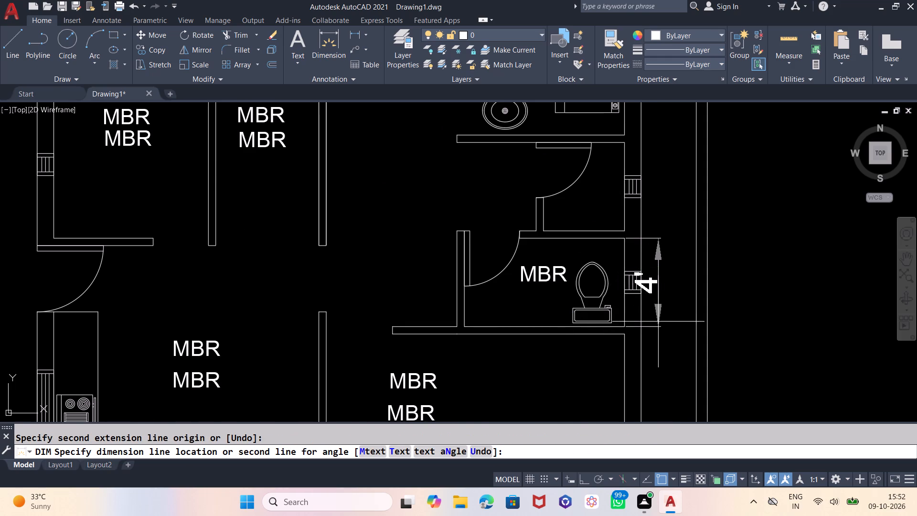
{"action": "left_click", "coordinate": [676, 322]}
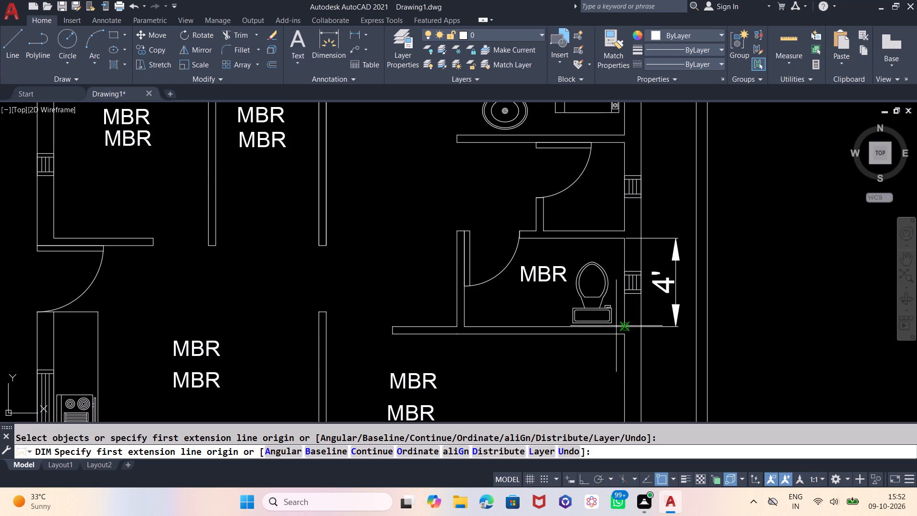
{"action": "left_click", "coordinate": [627, 326]}
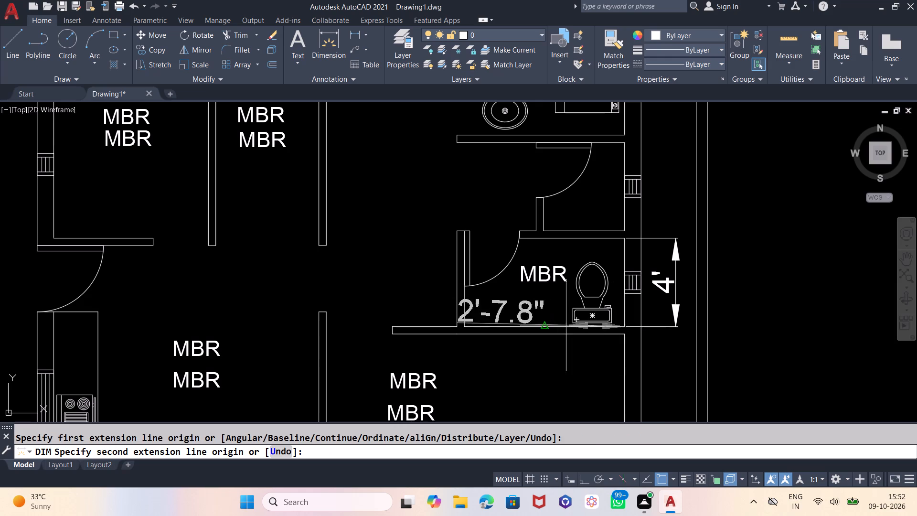
{"action": "left_click", "coordinate": [463, 326]}
{"action": "left_click", "coordinate": [470, 371]}
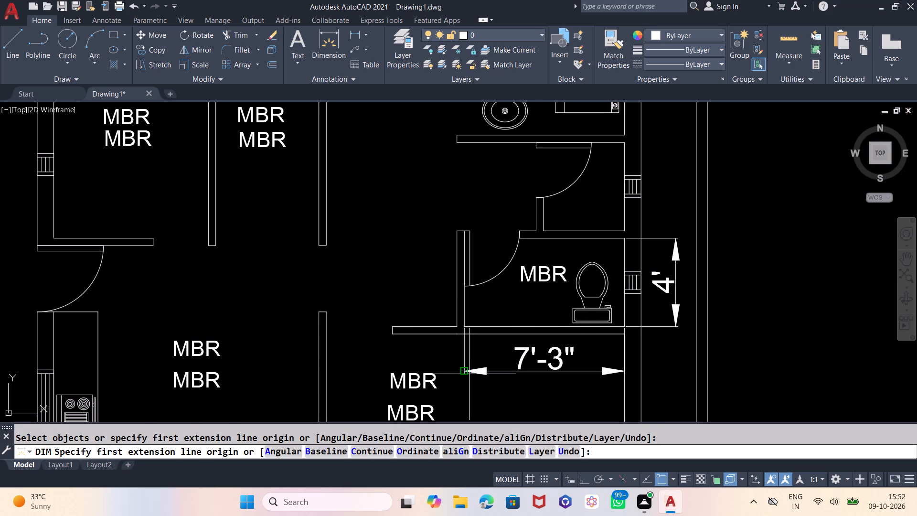
{"action": "scroll", "coordinate": [436, 237], "scroll_direction": "down", "scroll_amount": 1}
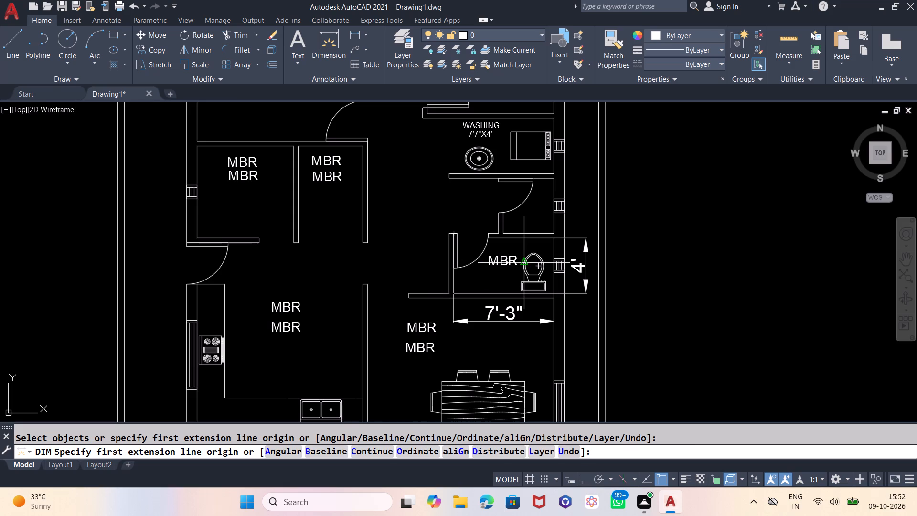
{"action": "key", "text": "Escape"}
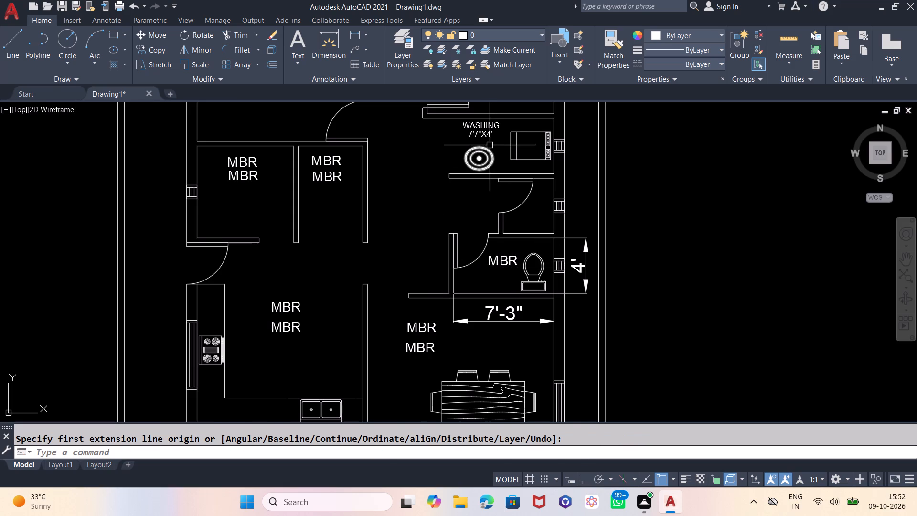
Copy the 7'7"X4' size text from the wash area to directly below the MBR label in the lower toilet room.
{"action": "left_click", "coordinate": [484, 137]}
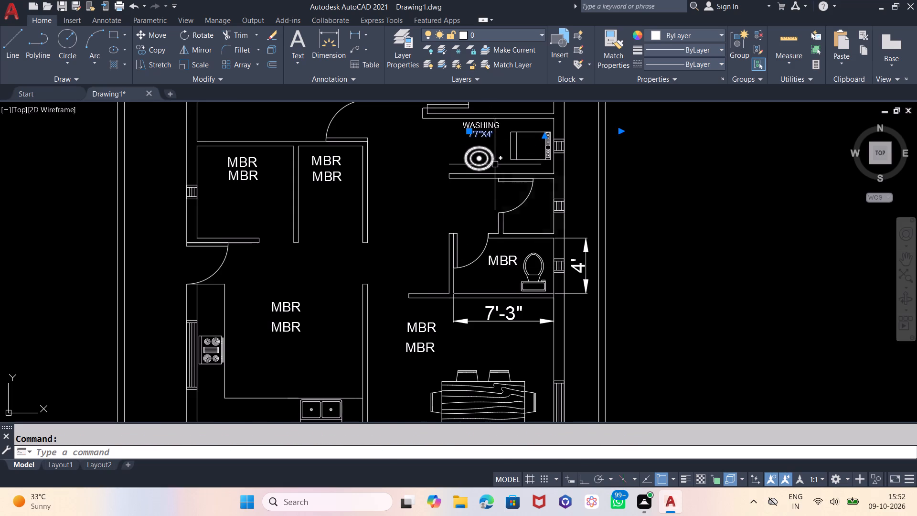
{"action": "key", "text": "c"}
{"action": "key", "text": "p"}
{"action": "key", "text": "Return"}
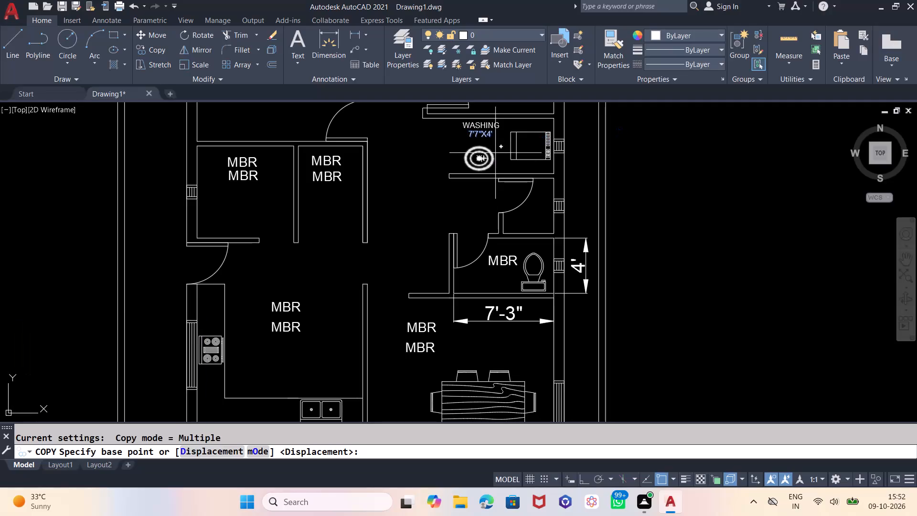
{"action": "left_click", "coordinate": [495, 140]}
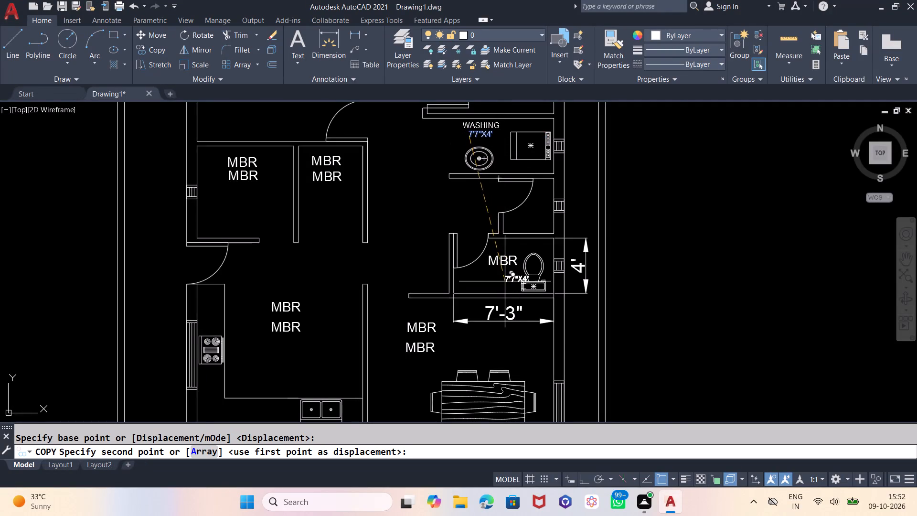
{"action": "scroll", "coordinate": [490, 279], "scroll_direction": "up", "scroll_amount": 2}
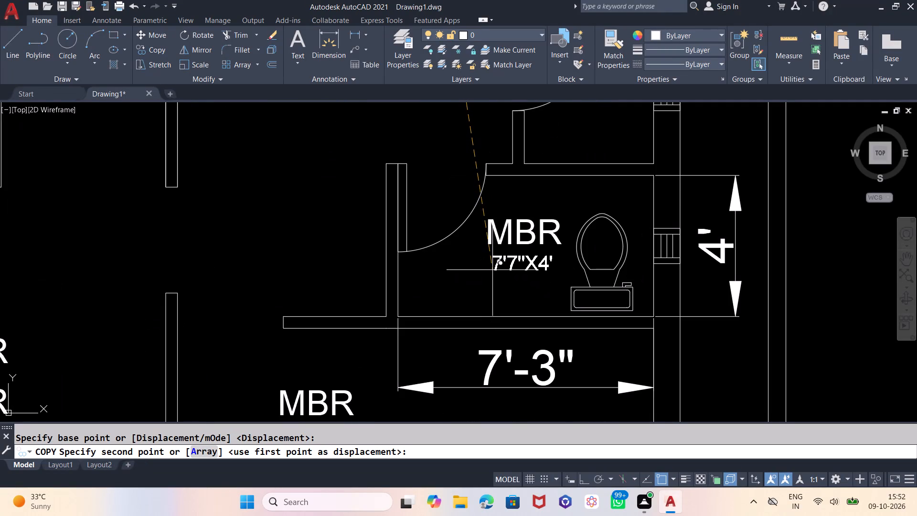
{"action": "left_click", "coordinate": [492, 270]}
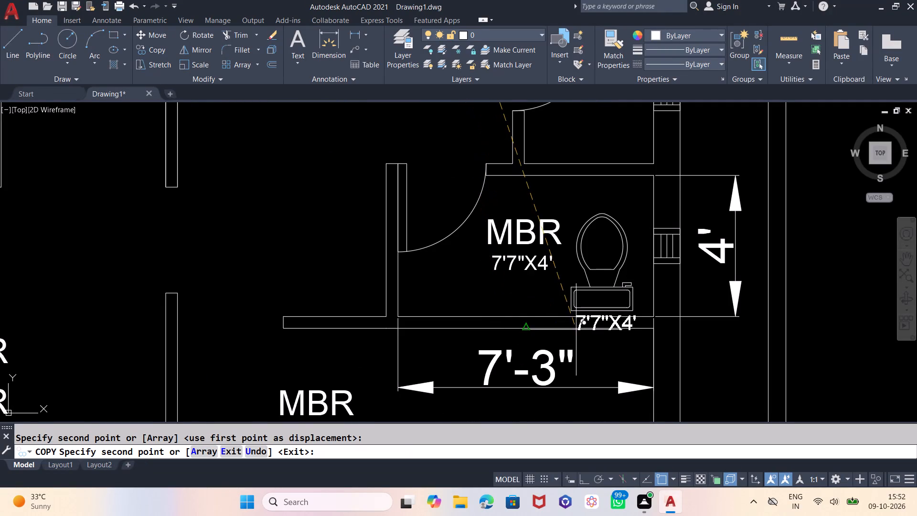
{"action": "key", "text": "Escape"}
Replace the MBR label in the lower toilet room with W.C.
{"action": "double_click", "coordinate": [555, 231]}
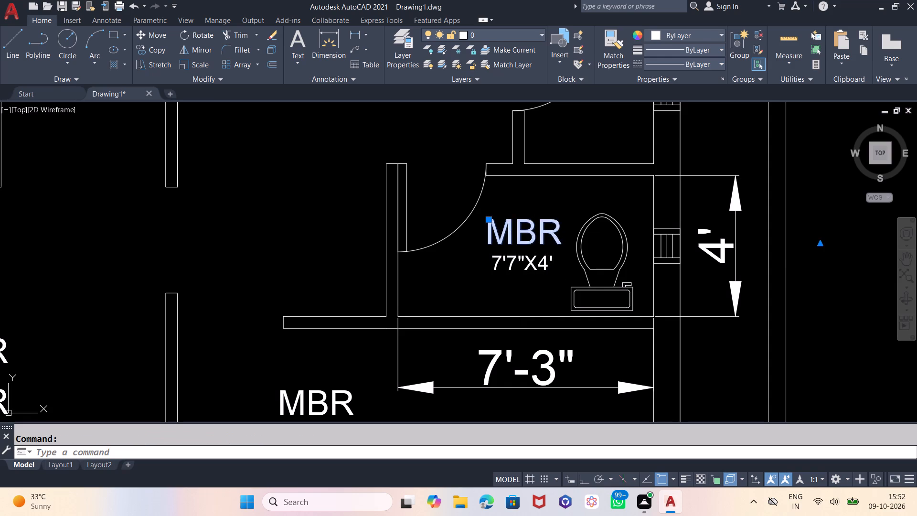
{"action": "key", "text": "BackSpace"}
{"action": "key", "text": "BackSpace"}
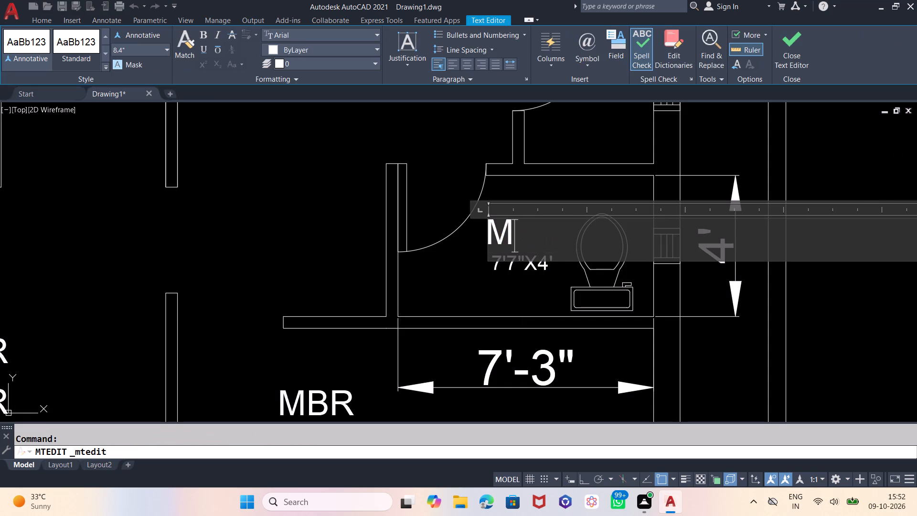
{"action": "key", "text": "BackSpace"}
{"action": "key", "text": "w"}
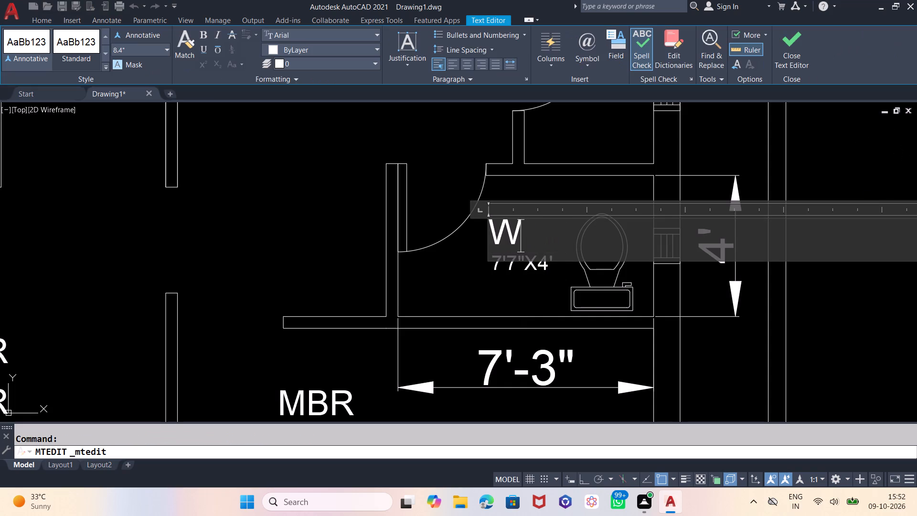
{"action": "type", "text": ".C"}
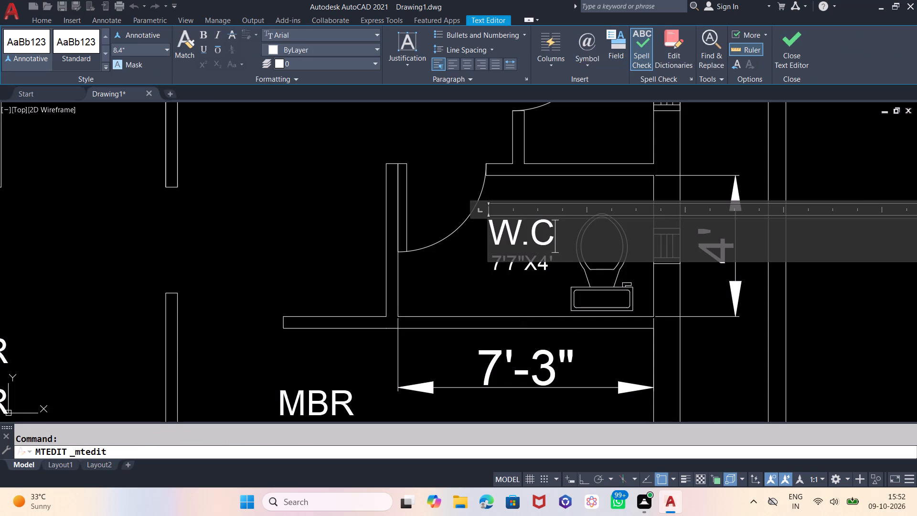
{"action": "left_click", "coordinate": [512, 290]}
Open the copied 7'7"X4' size text under the lower W.C label for editing and delete its inches digit.
{"action": "double_click", "coordinate": [549, 264]}
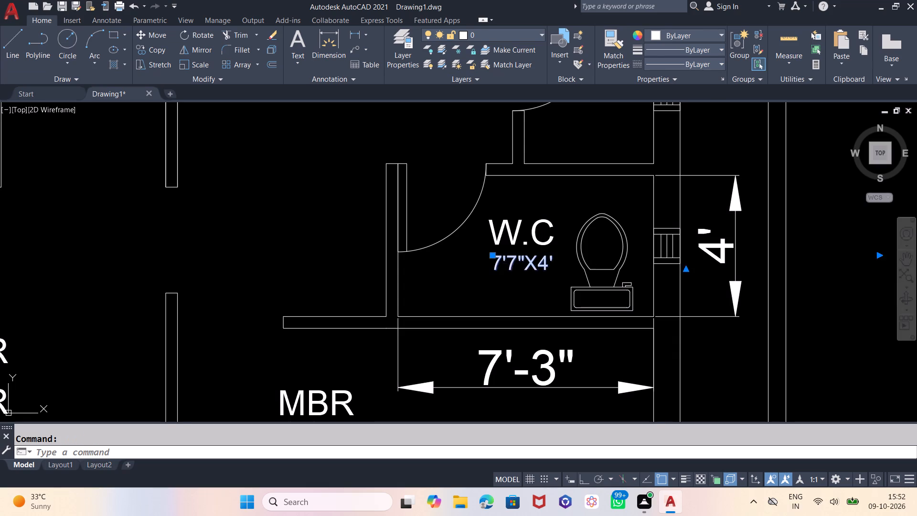
{"action": "key", "text": "Left"}
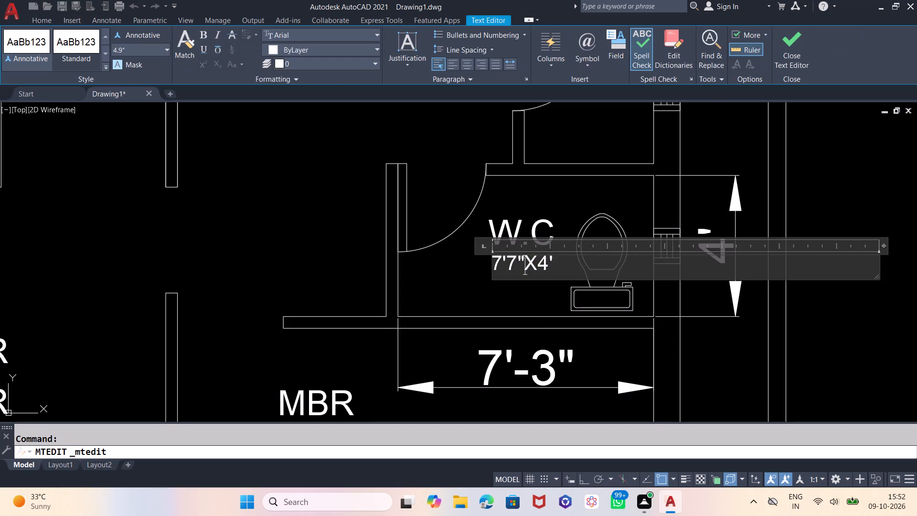
{"action": "key", "text": "Left"}
{"action": "key", "text": "Left"}
{"action": "key", "text": "BackSpace"}
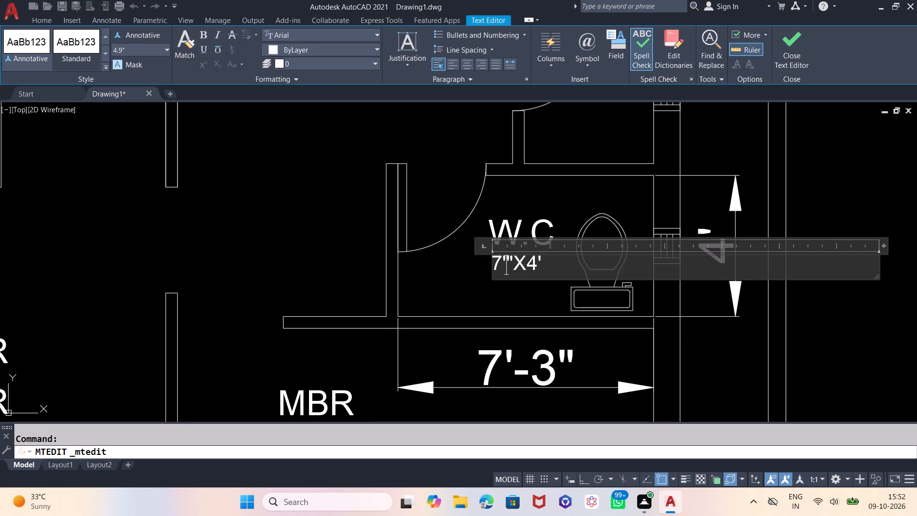
Complete the size text under the lower toilet room's W.C label as 7'3"X4'.
{"action": "key", "text": "3"}
{"action": "left_click", "coordinate": [514, 292]}
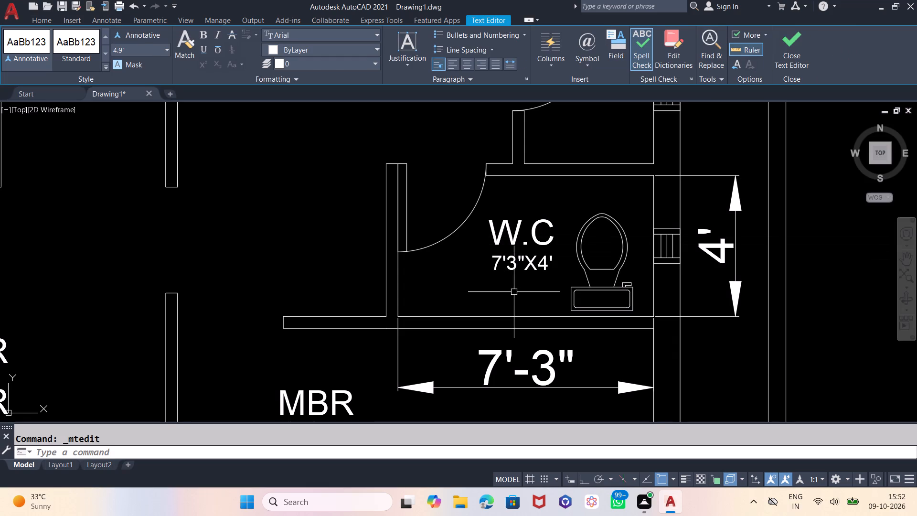
Scale the W.C label in the lower toilet room down slightly, using a base point within the text.
{"action": "left_click", "coordinate": [535, 231]}
{"action": "key", "text": "s"}
{"action": "key", "text": "c"}
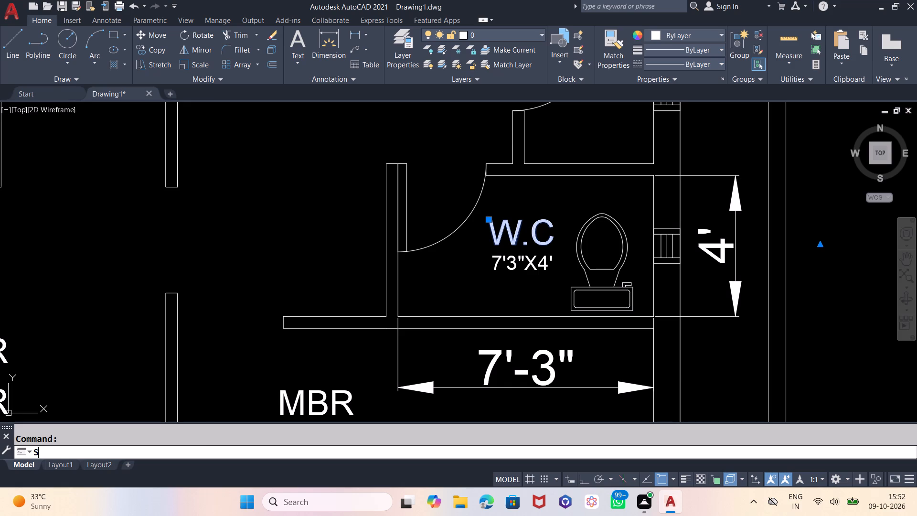
{"action": "key", "text": "Return"}
{"action": "left_click", "coordinate": [503, 236]}
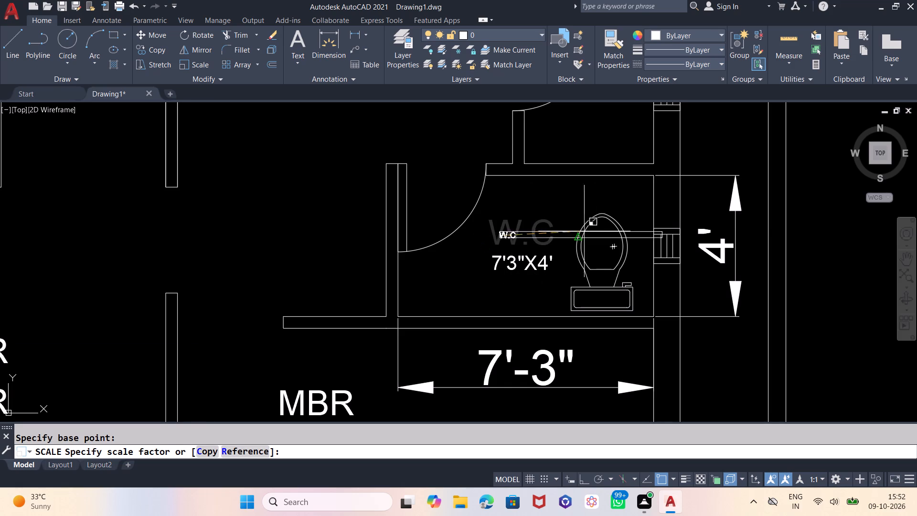
{"action": "left_click", "coordinate": [763, 226]}
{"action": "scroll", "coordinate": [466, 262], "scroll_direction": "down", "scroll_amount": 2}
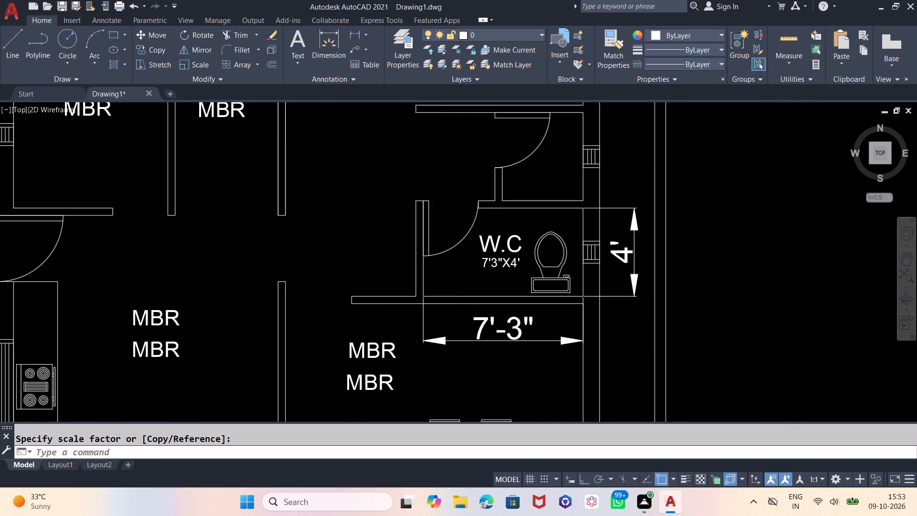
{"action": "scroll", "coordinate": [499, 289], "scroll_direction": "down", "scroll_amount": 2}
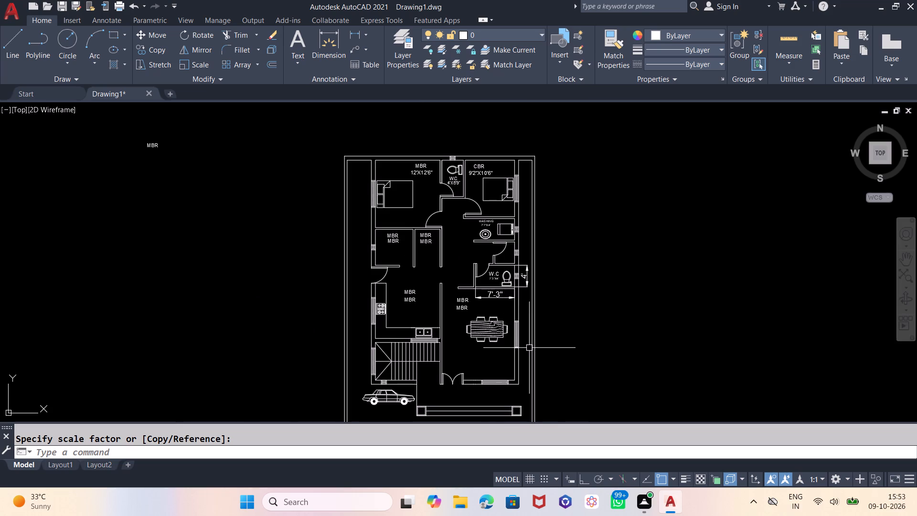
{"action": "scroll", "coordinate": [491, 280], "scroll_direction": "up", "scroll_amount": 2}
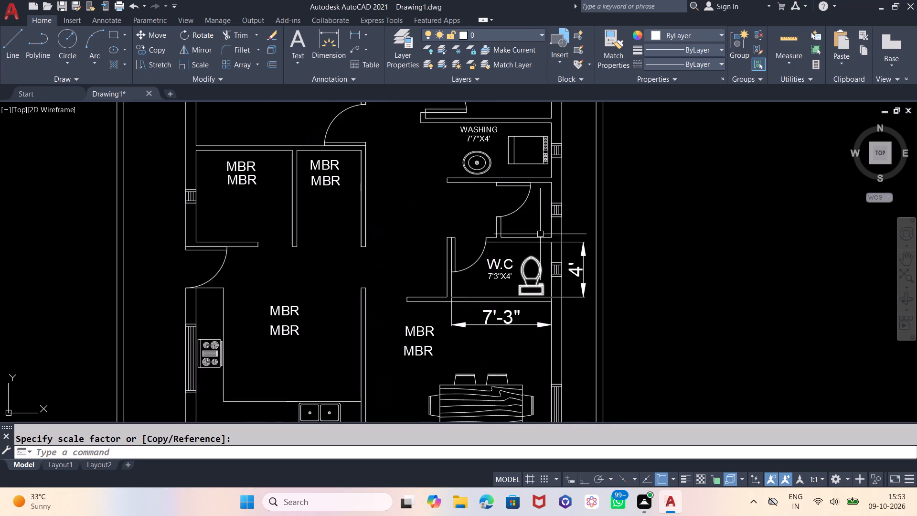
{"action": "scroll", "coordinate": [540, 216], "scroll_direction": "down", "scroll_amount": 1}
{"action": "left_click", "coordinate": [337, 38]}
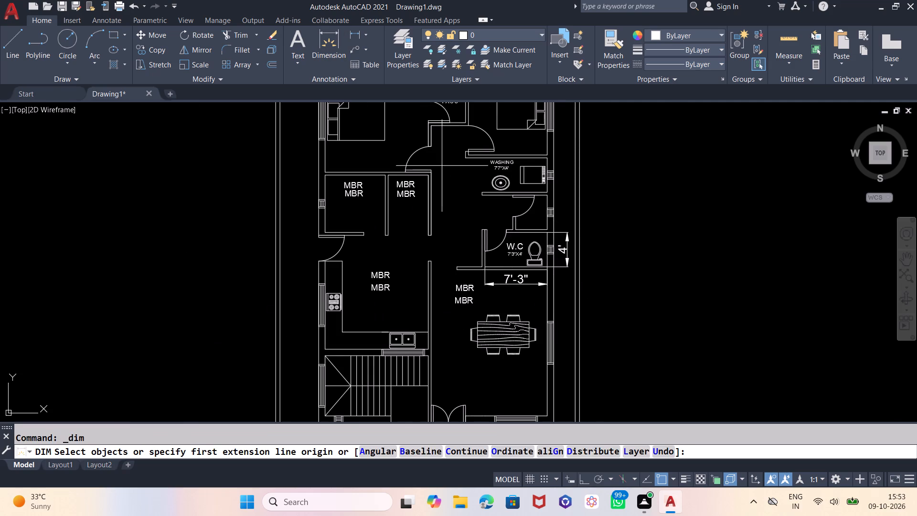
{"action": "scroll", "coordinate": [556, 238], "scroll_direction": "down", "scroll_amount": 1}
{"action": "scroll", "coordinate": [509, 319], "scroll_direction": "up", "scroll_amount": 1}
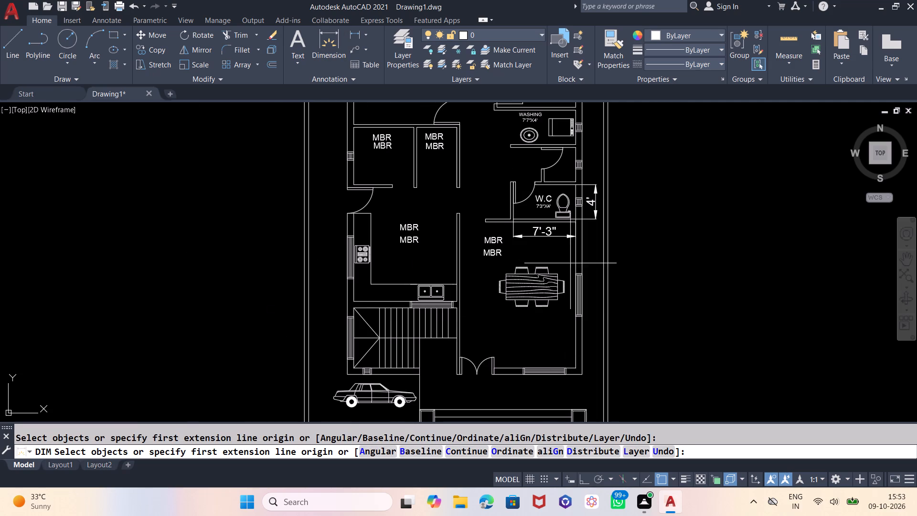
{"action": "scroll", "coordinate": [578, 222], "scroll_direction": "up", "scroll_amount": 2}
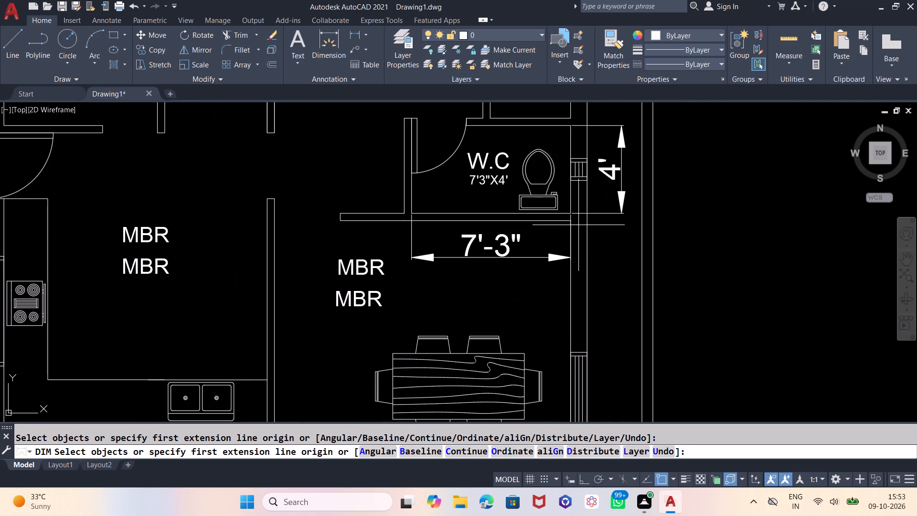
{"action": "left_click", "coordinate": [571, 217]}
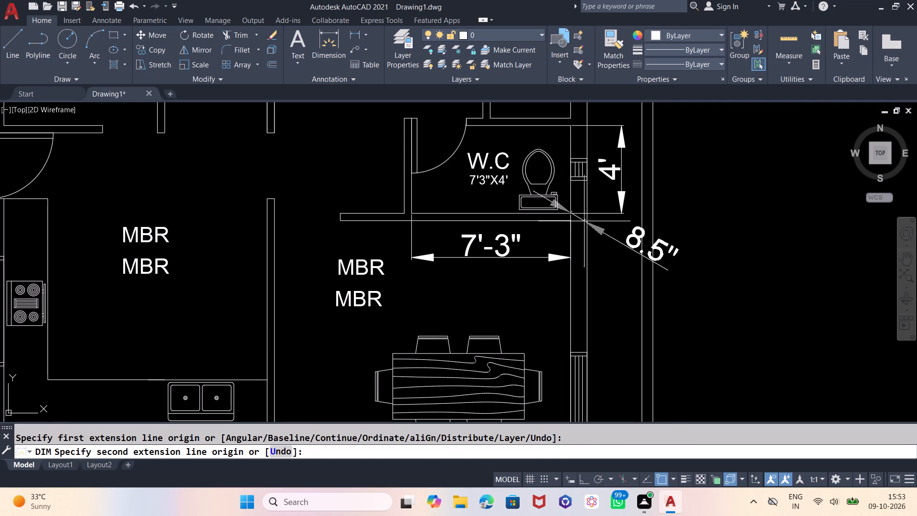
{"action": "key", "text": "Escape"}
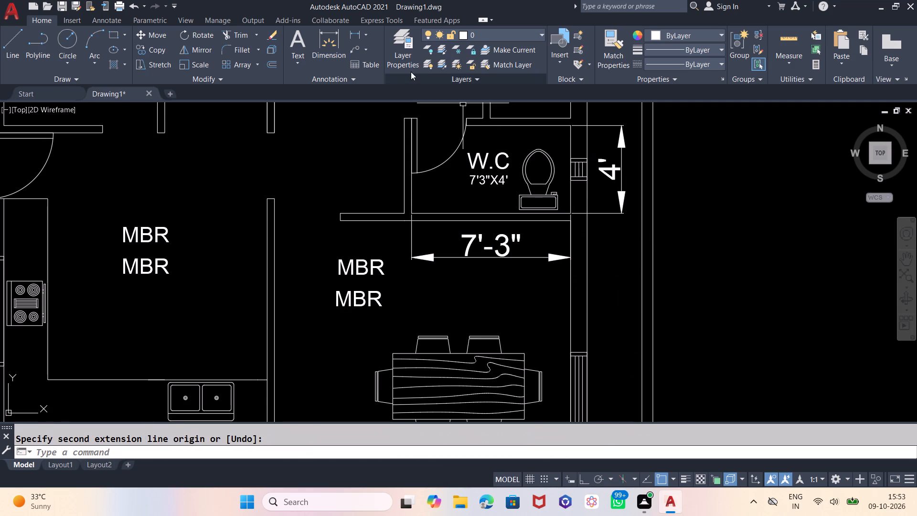
Dimension the dining room's north-south depth from the toilet wall's south face to the front wall's inner face, placing it inside the room.
{"action": "left_click", "coordinate": [332, 41]}
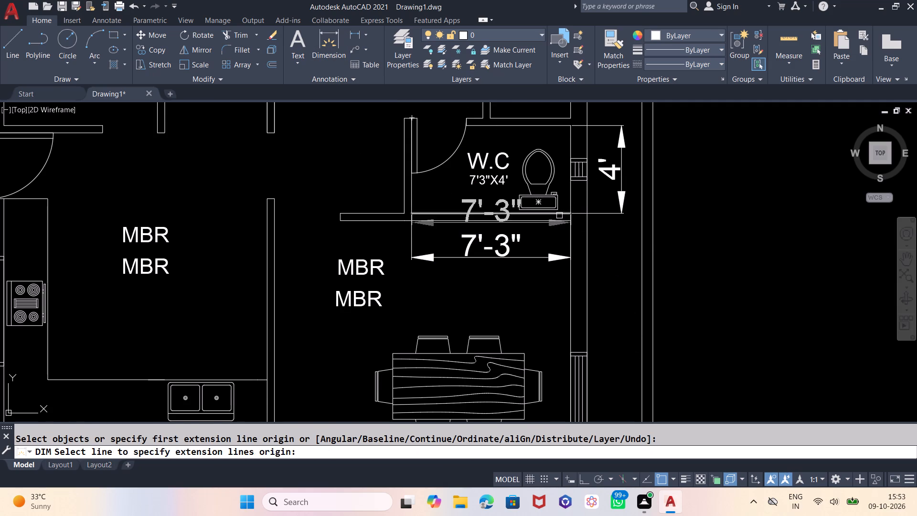
{"action": "left_click", "coordinate": [569, 219]}
{"action": "scroll", "coordinate": [565, 179], "scroll_direction": "down", "scroll_amount": 3}
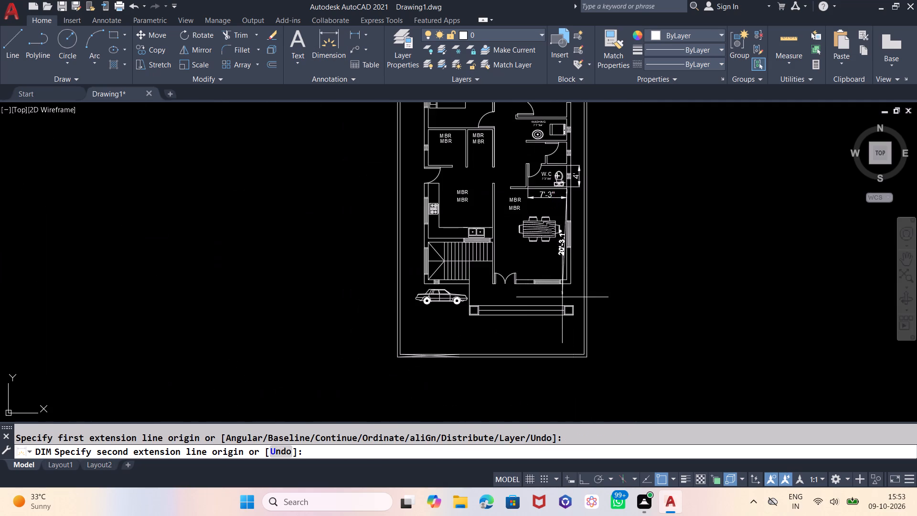
{"action": "scroll", "coordinate": [563, 297], "scroll_direction": "up", "scroll_amount": 2}
{"action": "left_click", "coordinate": [572, 252]}
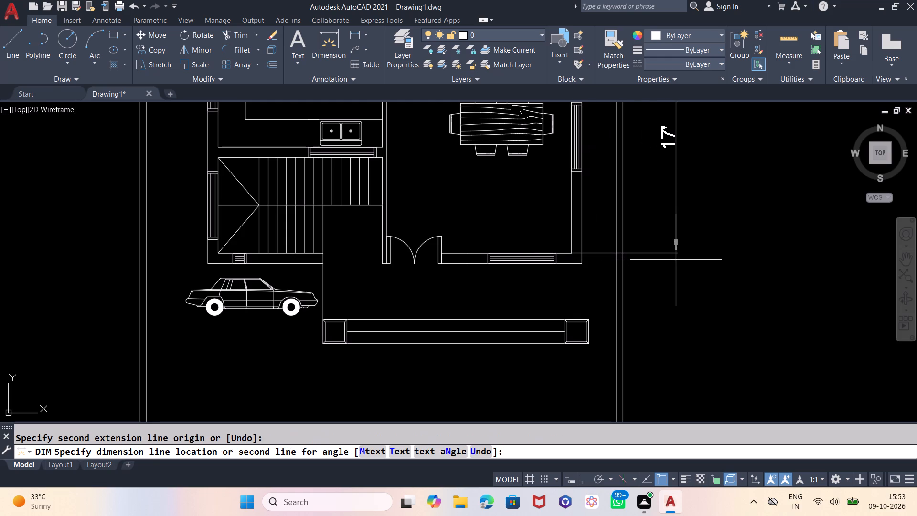
{"action": "left_click", "coordinate": [526, 268]}
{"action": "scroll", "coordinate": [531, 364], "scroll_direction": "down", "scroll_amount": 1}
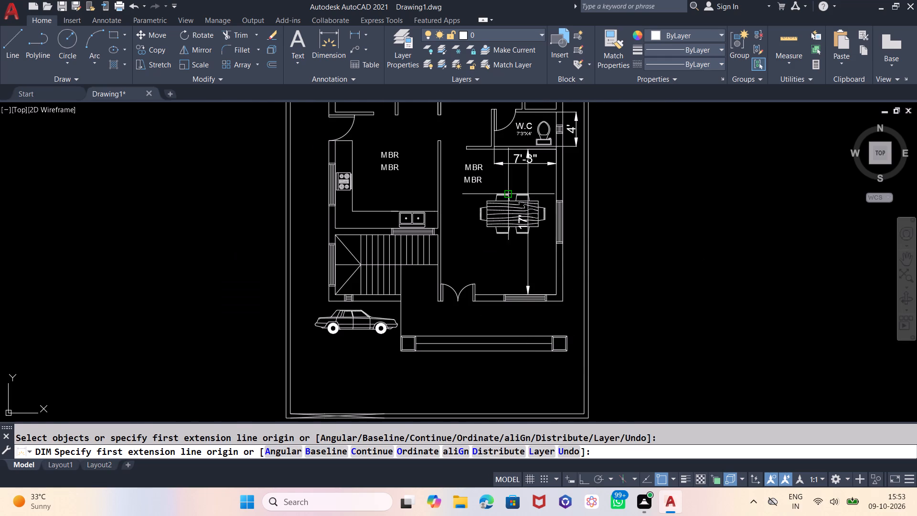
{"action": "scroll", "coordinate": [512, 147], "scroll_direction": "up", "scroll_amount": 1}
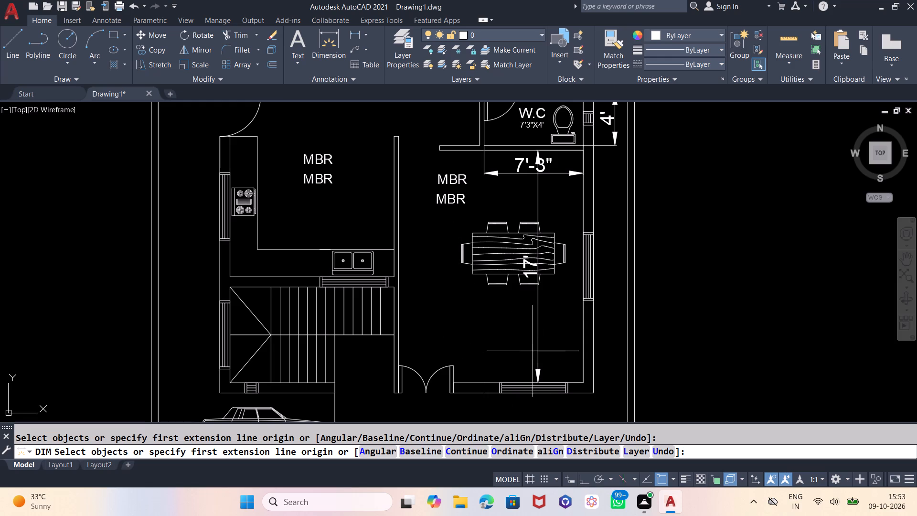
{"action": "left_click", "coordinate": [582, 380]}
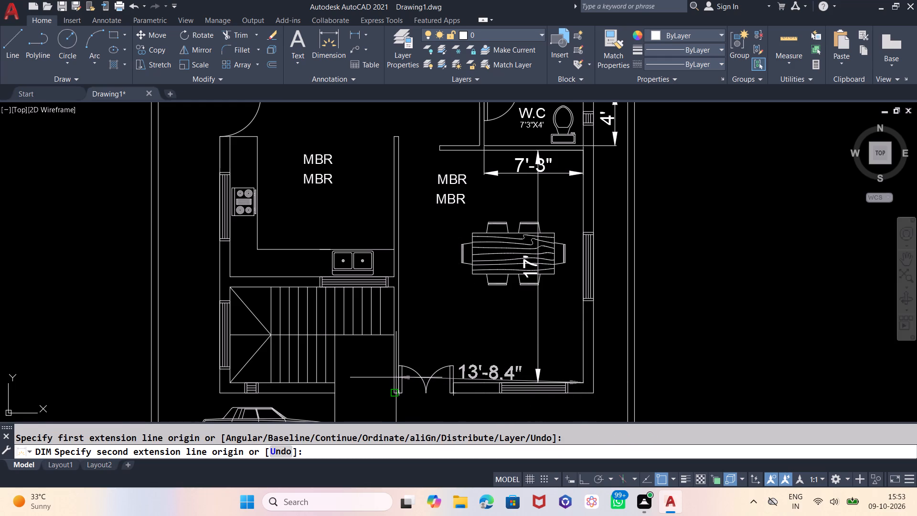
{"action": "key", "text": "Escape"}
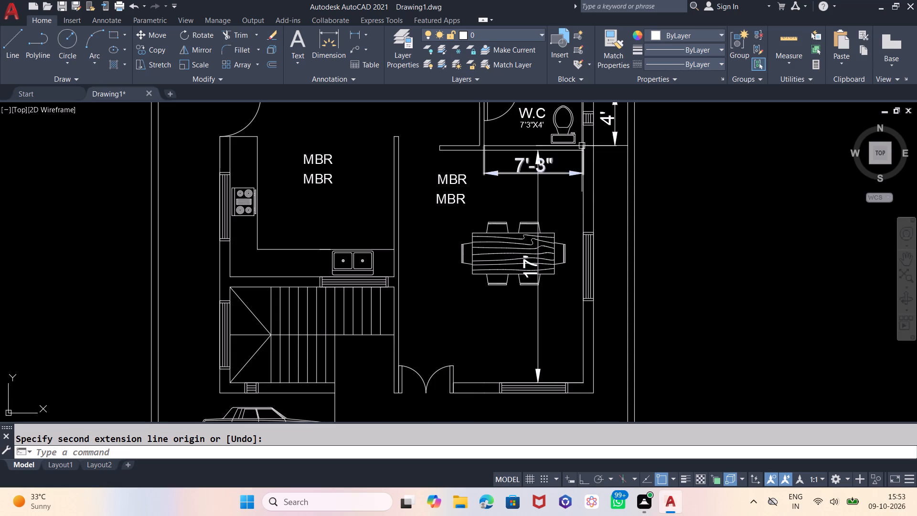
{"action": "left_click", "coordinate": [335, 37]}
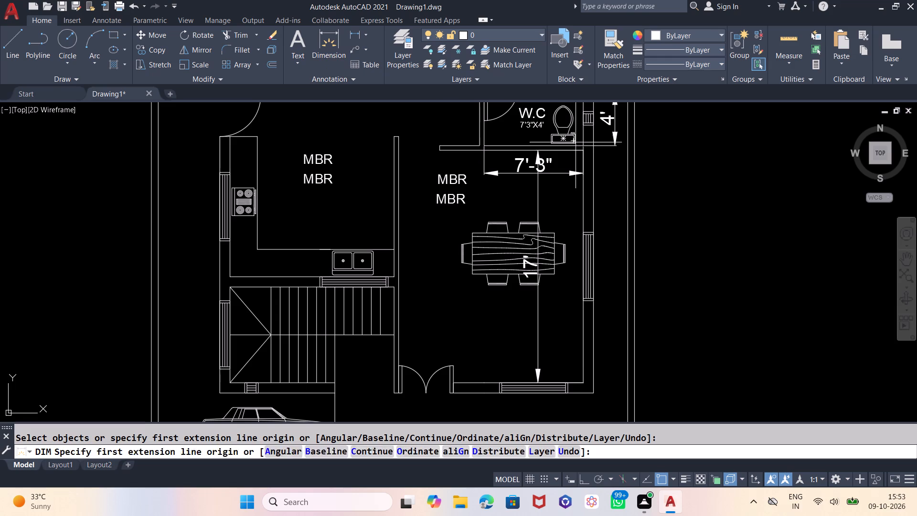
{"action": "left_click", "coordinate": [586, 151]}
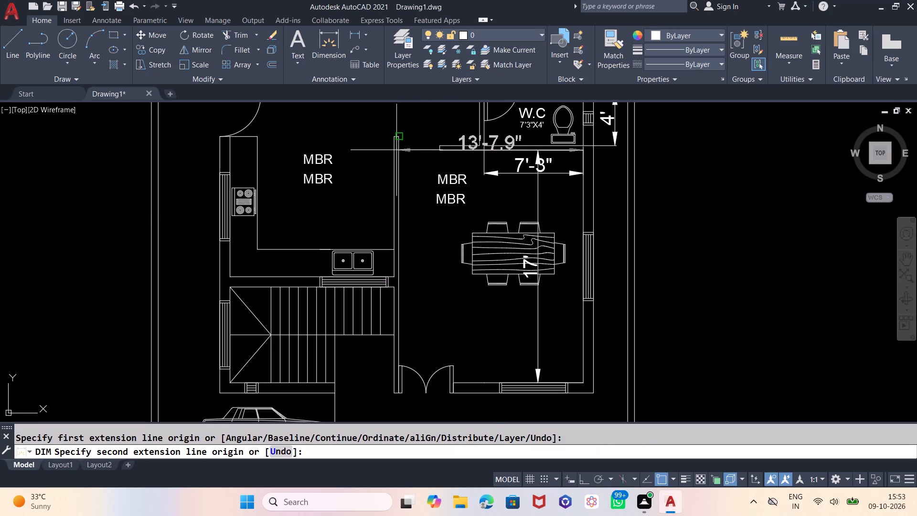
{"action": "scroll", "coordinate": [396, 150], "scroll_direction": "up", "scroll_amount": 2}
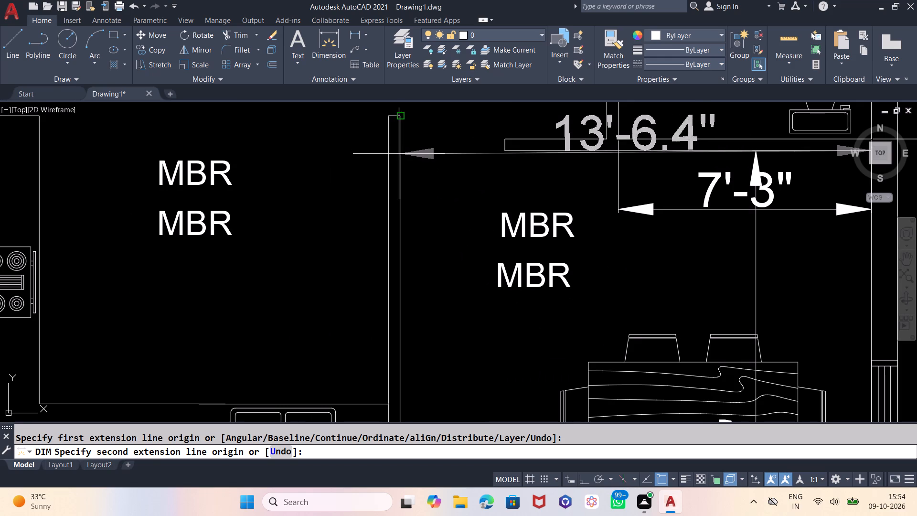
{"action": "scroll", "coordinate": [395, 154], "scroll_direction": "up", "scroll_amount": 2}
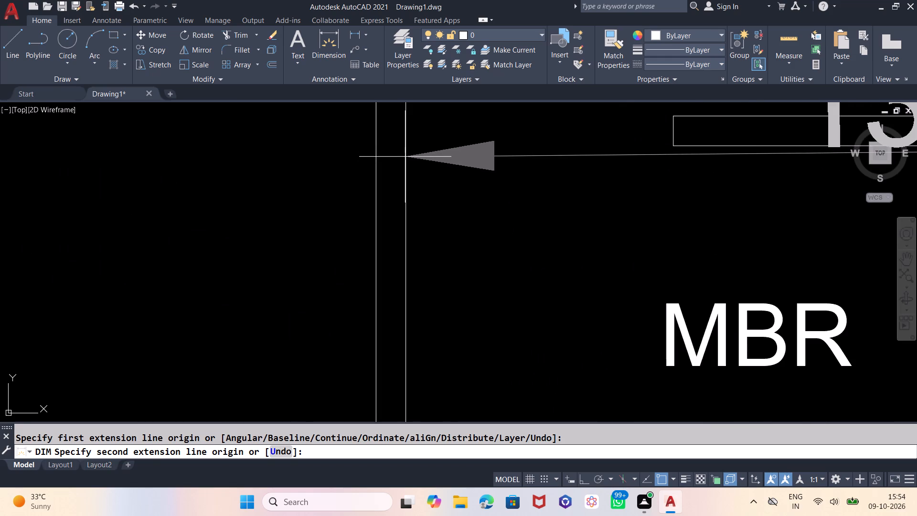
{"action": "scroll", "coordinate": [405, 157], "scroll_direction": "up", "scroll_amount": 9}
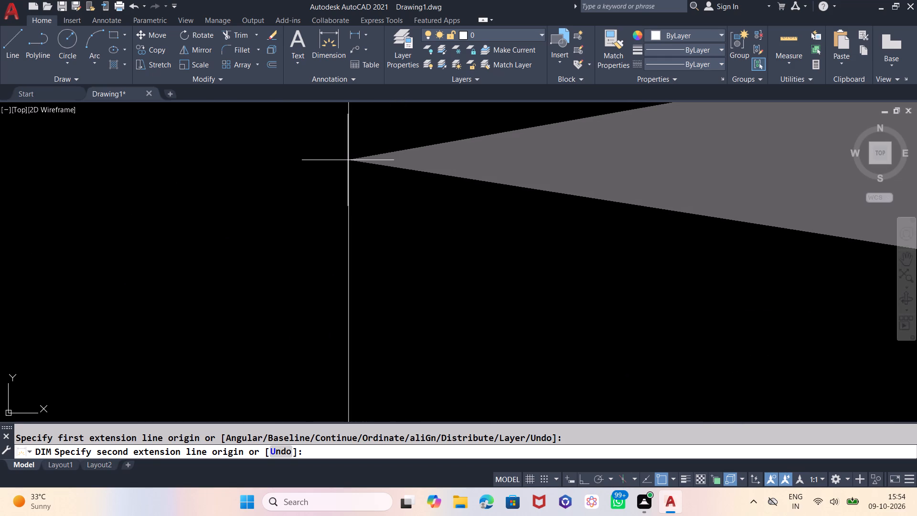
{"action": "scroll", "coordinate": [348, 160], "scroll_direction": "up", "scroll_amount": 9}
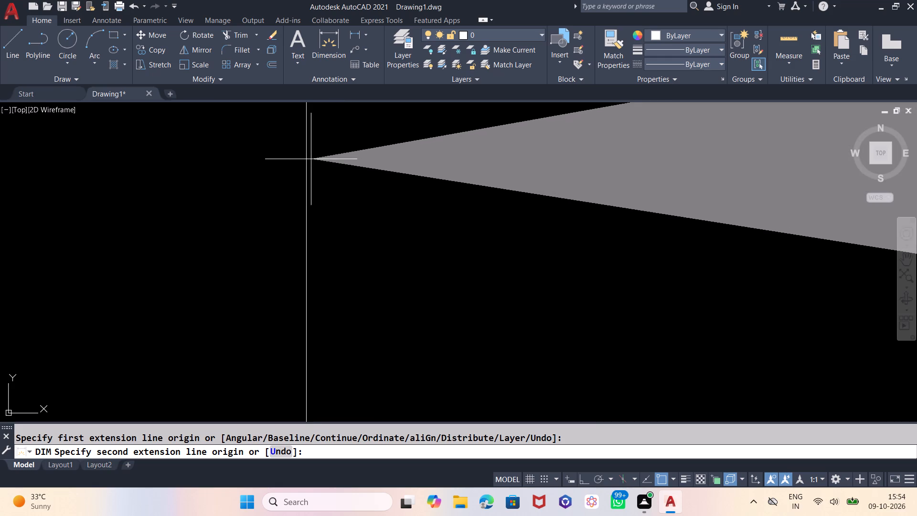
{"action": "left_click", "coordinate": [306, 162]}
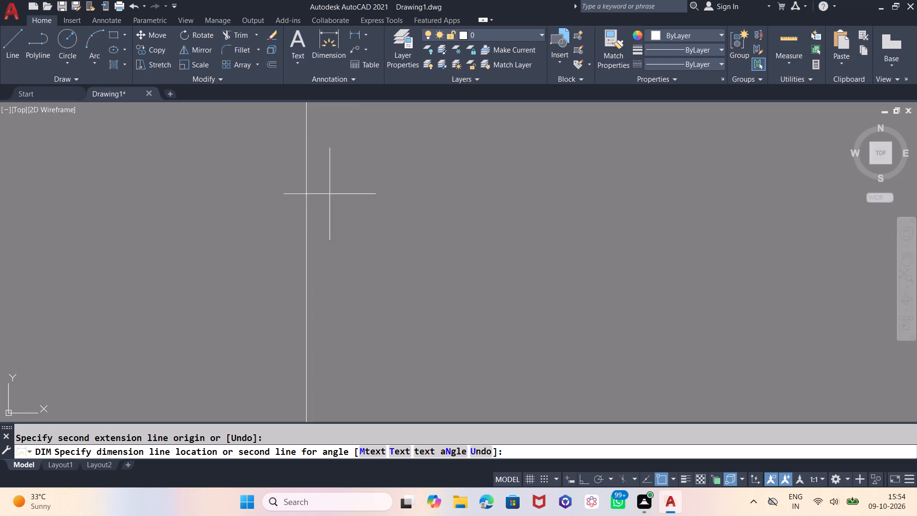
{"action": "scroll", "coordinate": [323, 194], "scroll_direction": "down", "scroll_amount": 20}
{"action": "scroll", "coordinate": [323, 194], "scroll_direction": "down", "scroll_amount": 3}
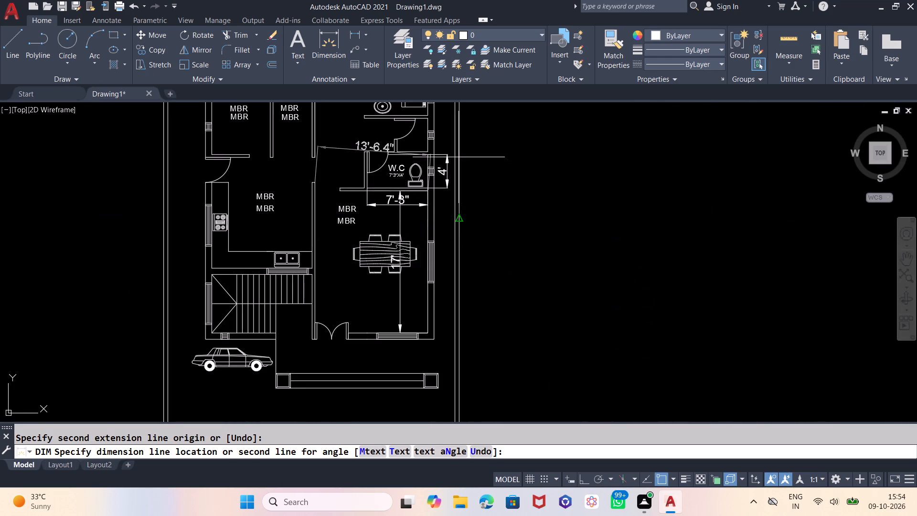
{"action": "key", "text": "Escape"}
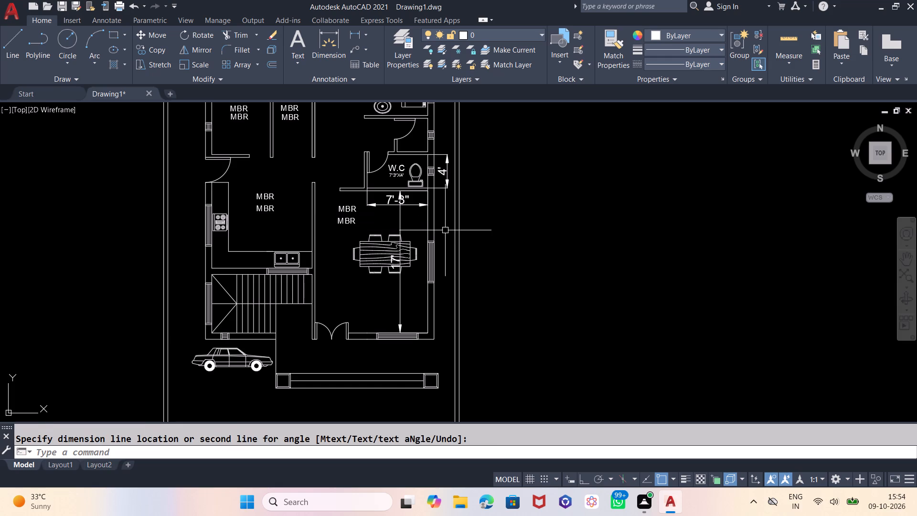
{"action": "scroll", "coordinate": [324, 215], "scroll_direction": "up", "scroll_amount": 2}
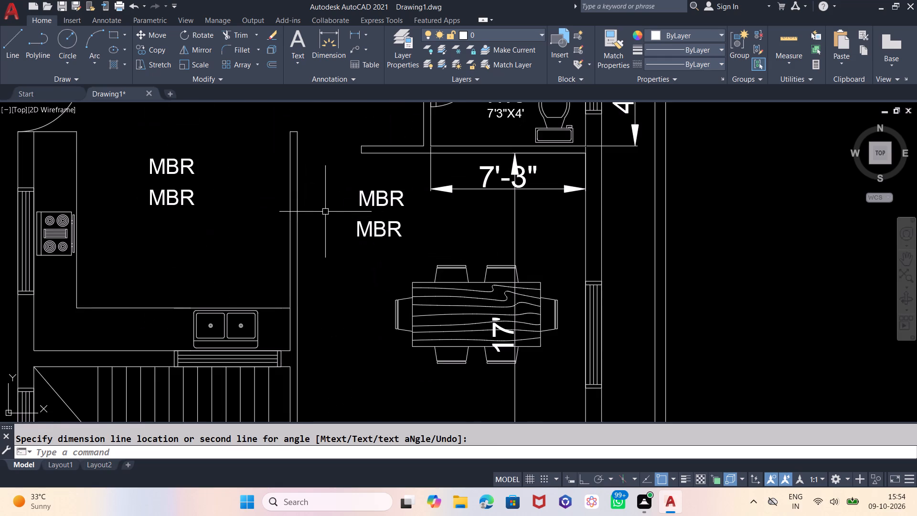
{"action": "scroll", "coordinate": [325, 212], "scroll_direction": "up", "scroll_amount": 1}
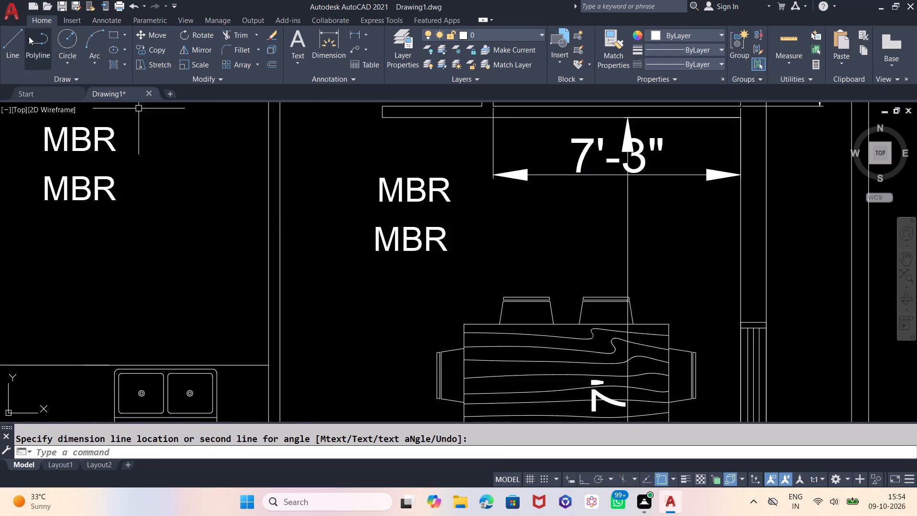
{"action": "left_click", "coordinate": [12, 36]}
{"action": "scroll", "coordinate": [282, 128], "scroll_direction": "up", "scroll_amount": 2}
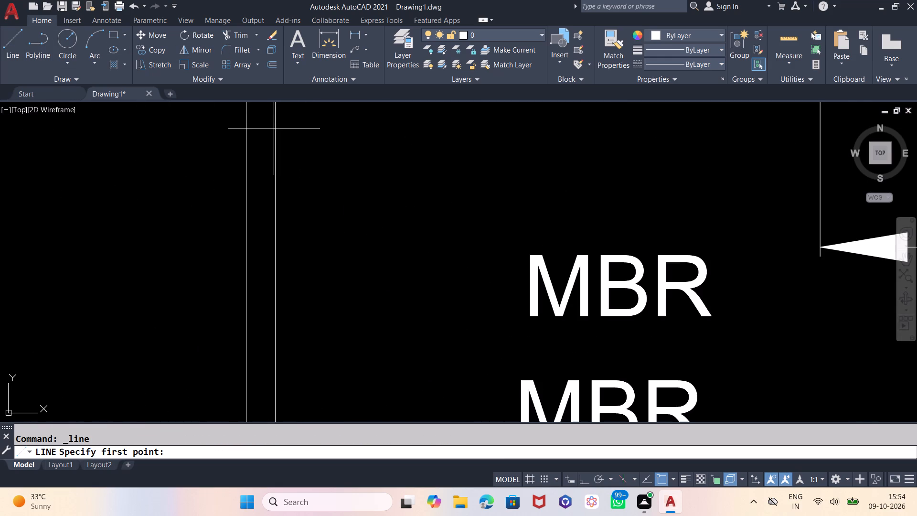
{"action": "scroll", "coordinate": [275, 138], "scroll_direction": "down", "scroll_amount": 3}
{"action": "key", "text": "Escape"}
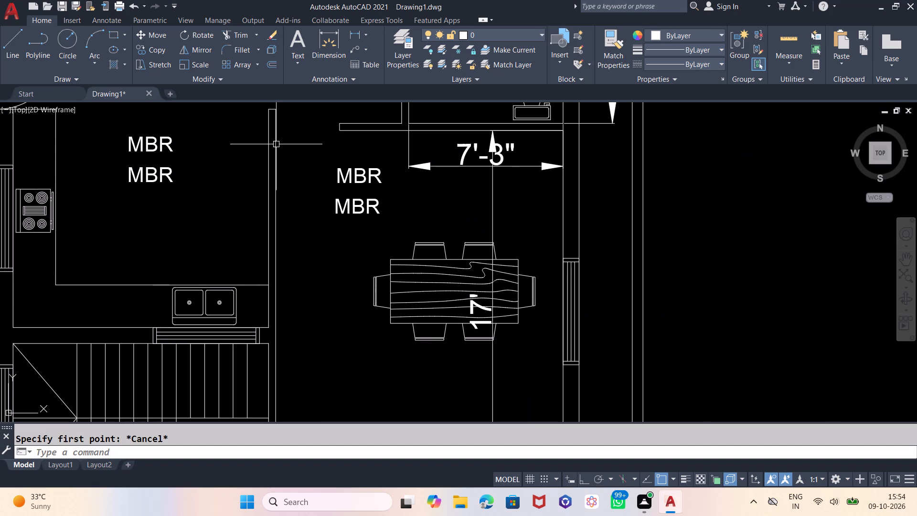
Dimension the dining room's east-west width between the inner wall faces, placing the dimension south of the dining table.
{"action": "left_click", "coordinate": [330, 36]}
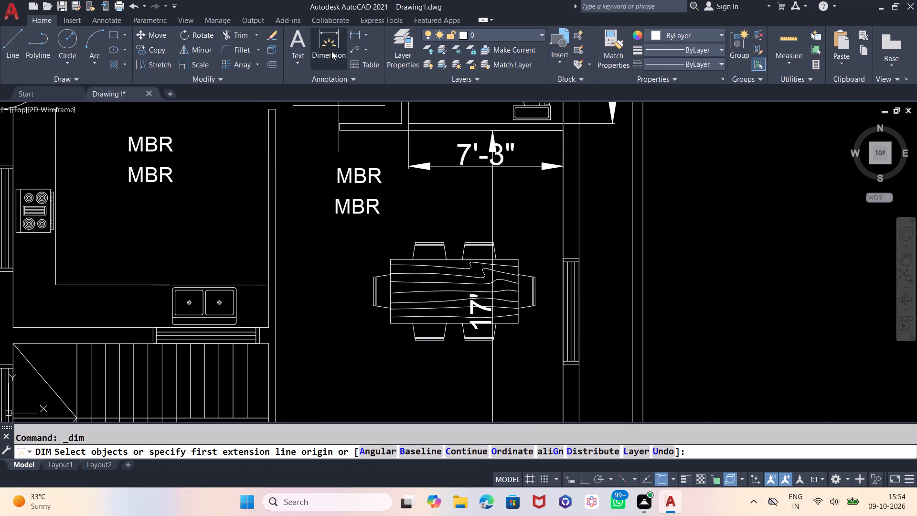
{"action": "scroll", "coordinate": [333, 165], "scroll_direction": "down", "scroll_amount": 1}
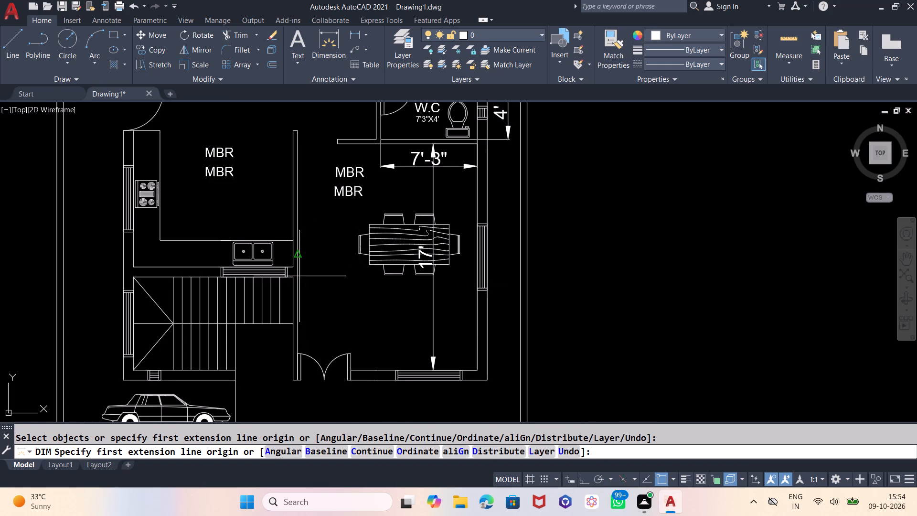
{"action": "left_click", "coordinate": [296, 257]}
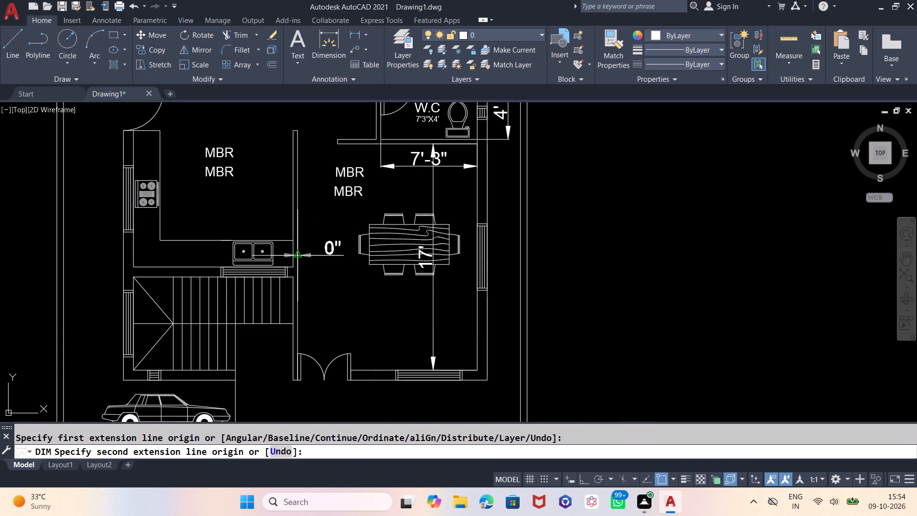
{"action": "left_click", "coordinate": [476, 259]}
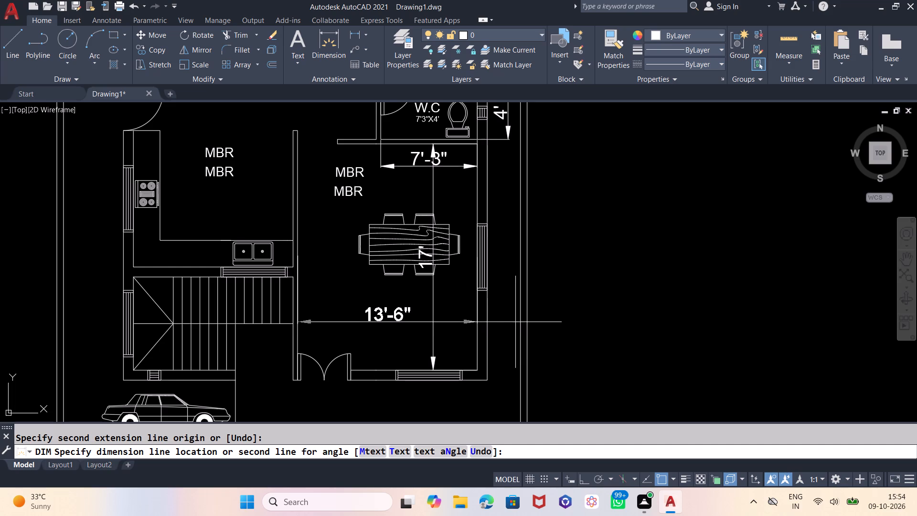
{"action": "left_click", "coordinate": [512, 317]}
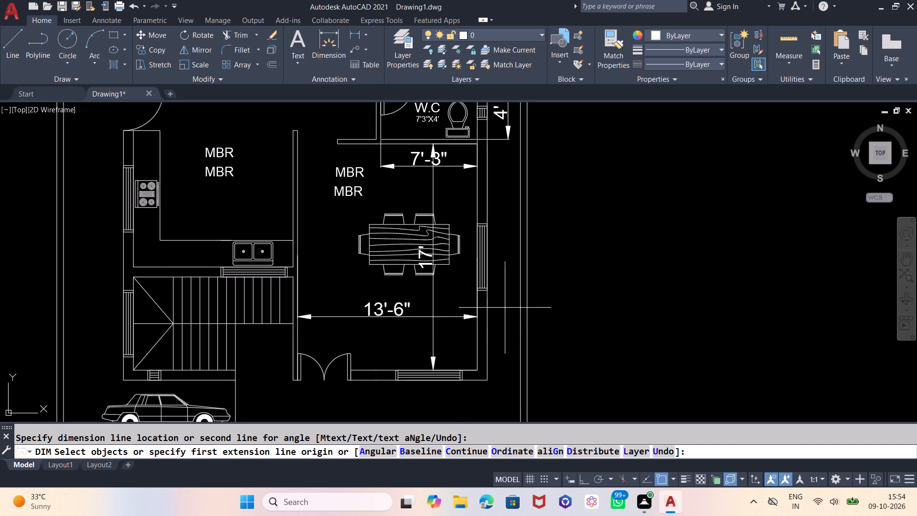
{"action": "key", "text": "Escape"}
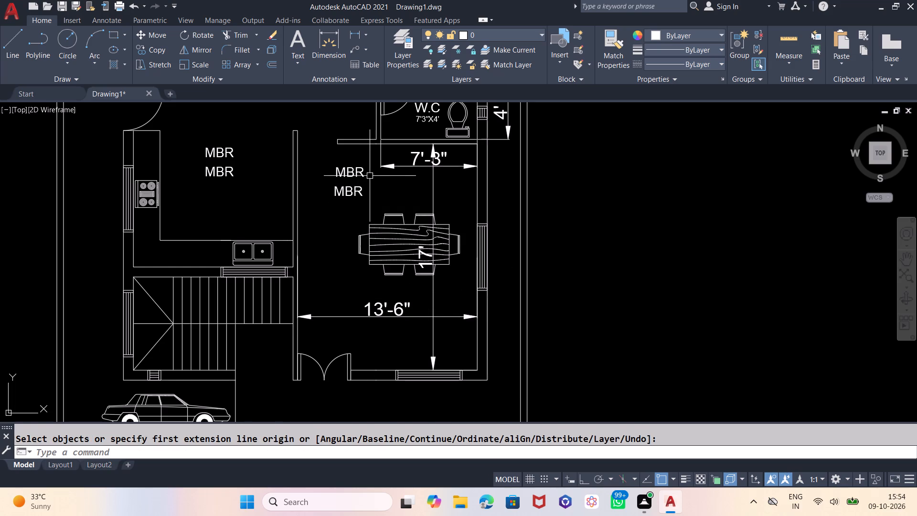
Change the upper MBR text in the dining room to LIVING AREA on two lines.
{"action": "double_click", "coordinate": [365, 173]}
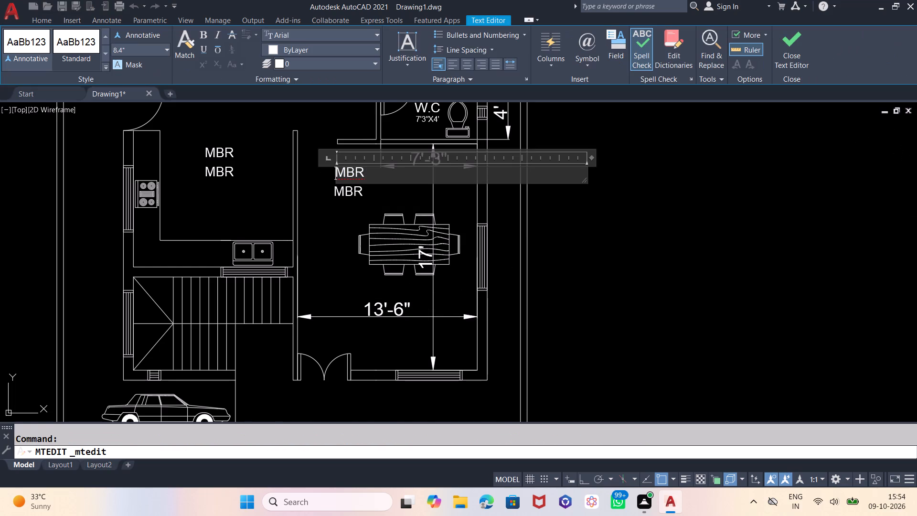
{"action": "key", "text": "Right"}
{"action": "key", "text": "Right"}
{"action": "key", "text": "Right"}
{"action": "key", "text": "BackSpace"}
{"action": "key", "text": "BackSpace"}
{"action": "key", "text": "BackSpace"}
{"action": "type", "text": "LIVING"}
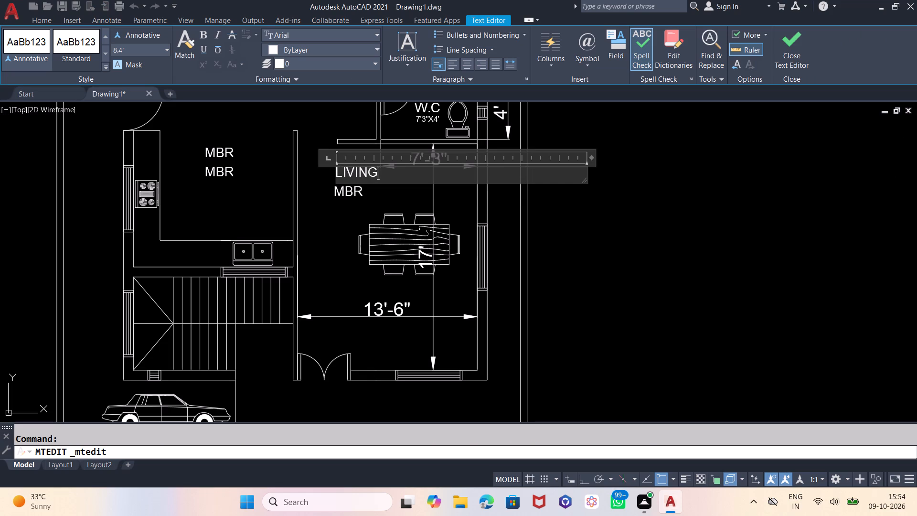
{"action": "key", "text": "Return"}
{"action": "type", "text": "AREAA"}
{"action": "key", "text": "BackSpace"}
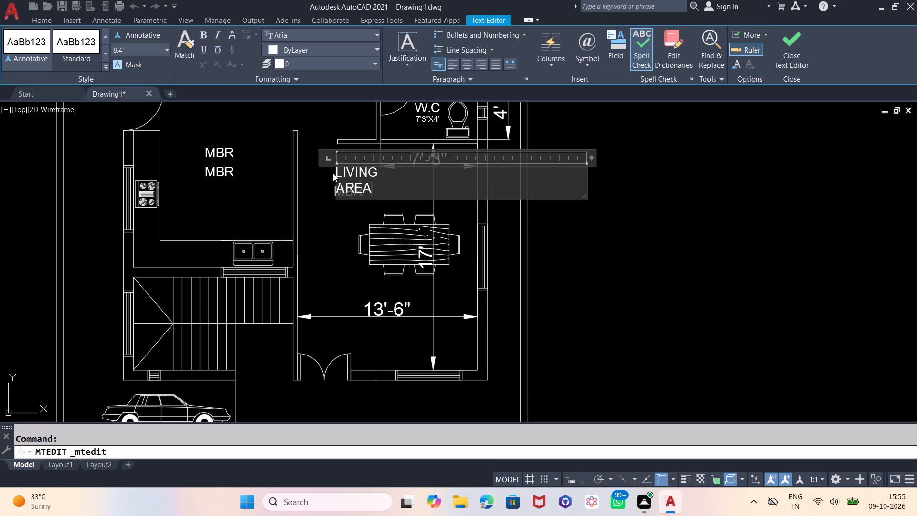
{"action": "left_click", "coordinate": [341, 224]}
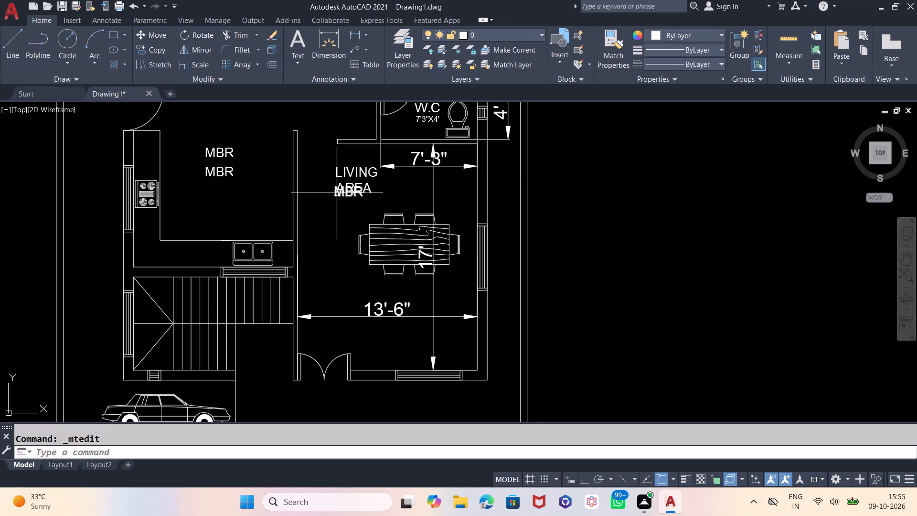
Move the remaining MBR text in the dining room down so it sits clear below the LIVING AREA label.
{"action": "left_click", "coordinate": [337, 193]}
{"action": "key", "text": "m"}
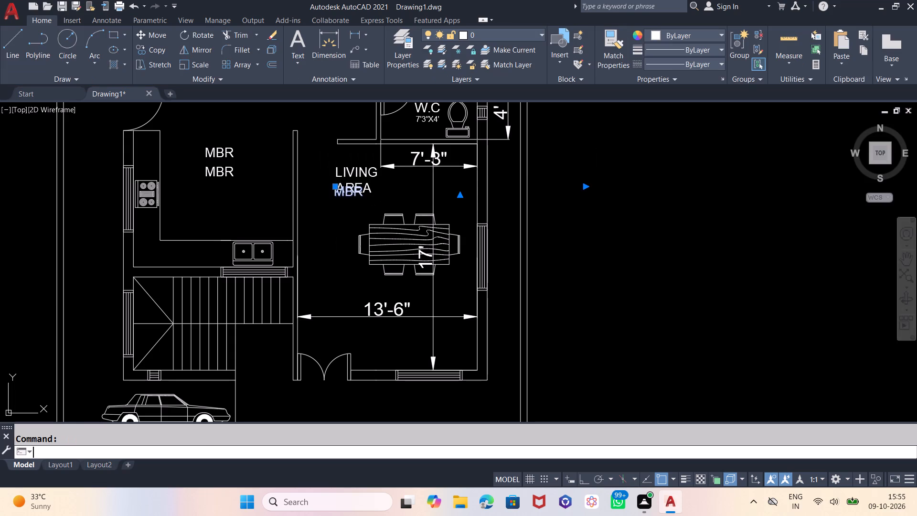
{"action": "key", "text": "Return"}
{"action": "left_click", "coordinate": [338, 215]}
{"action": "left_click", "coordinate": [336, 232]}
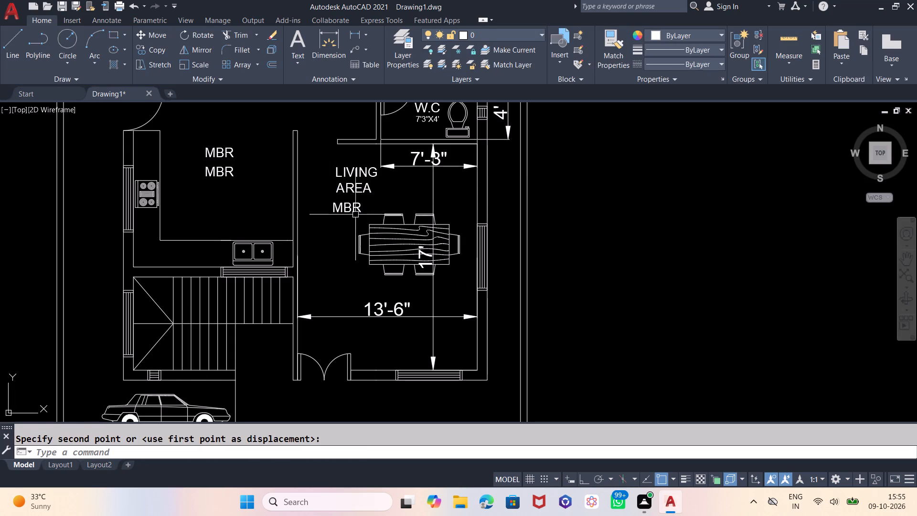
Replace the MBR text under the LIVING AREA label with the room size 13'6"X17'.
{"action": "double_click", "coordinate": [358, 209]}
{"action": "key", "text": "BackSpace"}
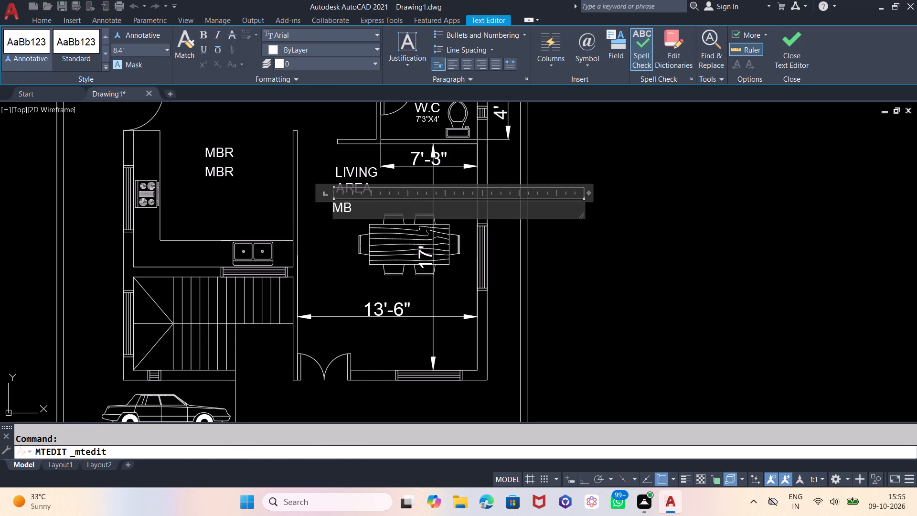
{"action": "key", "text": "BackSpace"}
{"action": "key", "text": "BackSpace"}
{"action": "type", "text": "13'6\""}
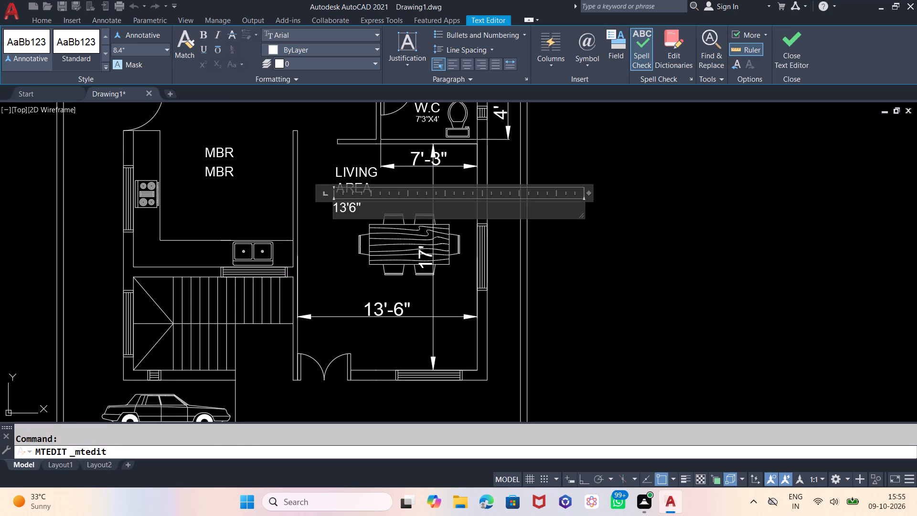
{"action": "key", "text": "x"}
{"action": "type", "text": "17'"}
{"action": "left_click", "coordinate": [554, 154]}
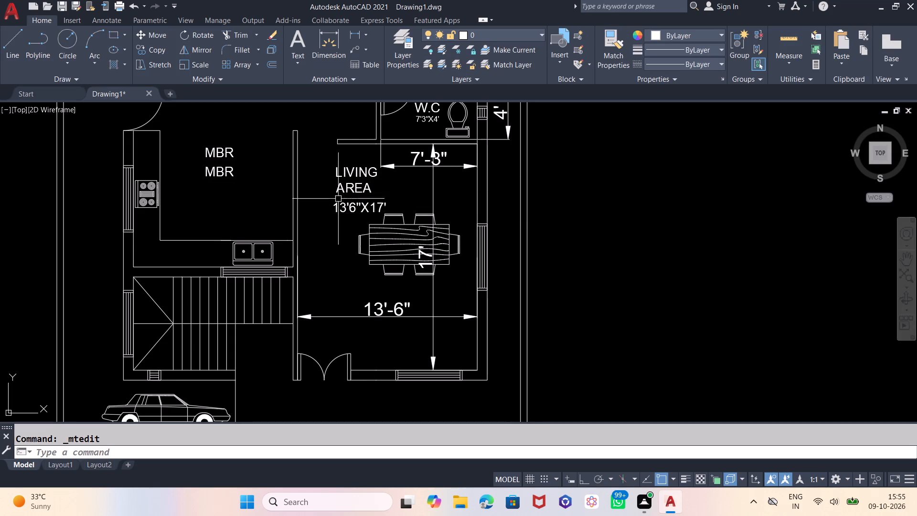
Delete the four temporary dimensions: the living area's width and depth and the lower toilet room's width and depth.
{"action": "left_click", "coordinate": [392, 163]}
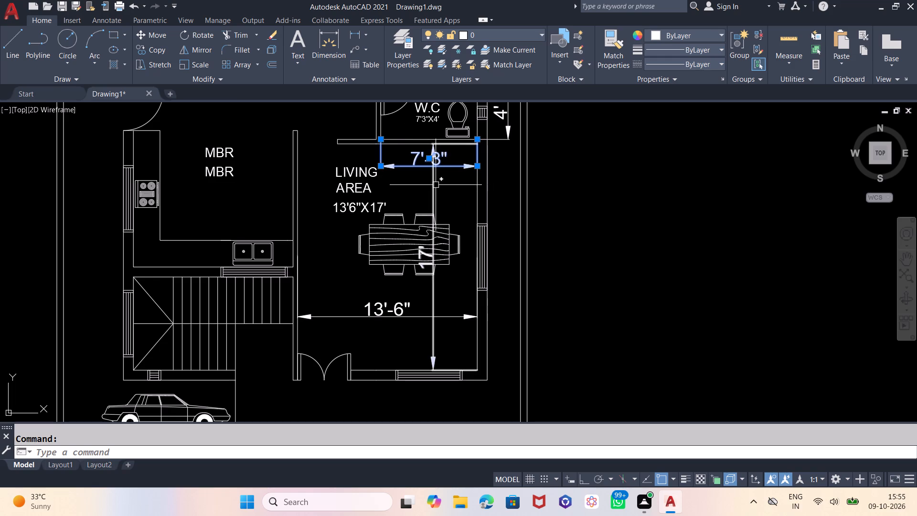
{"action": "left_click", "coordinate": [436, 185]}
{"action": "left_click", "coordinate": [386, 313]}
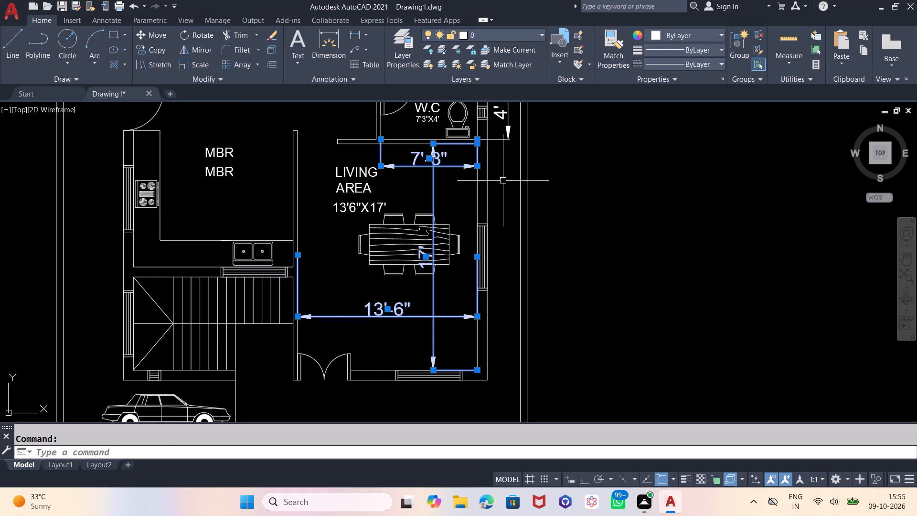
{"action": "left_click", "coordinate": [503, 132]}
{"action": "left_click", "coordinate": [504, 118]}
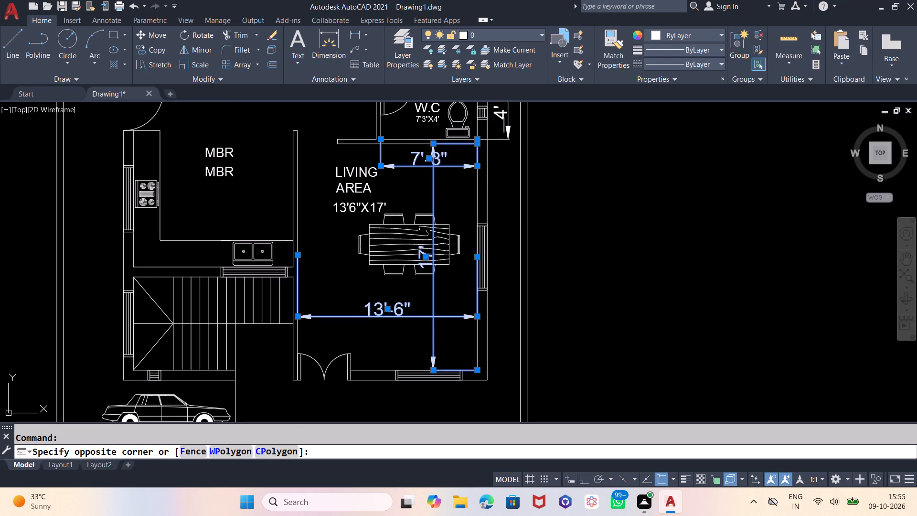
{"action": "left_click", "coordinate": [510, 118]}
{"action": "key", "text": "Delete"}
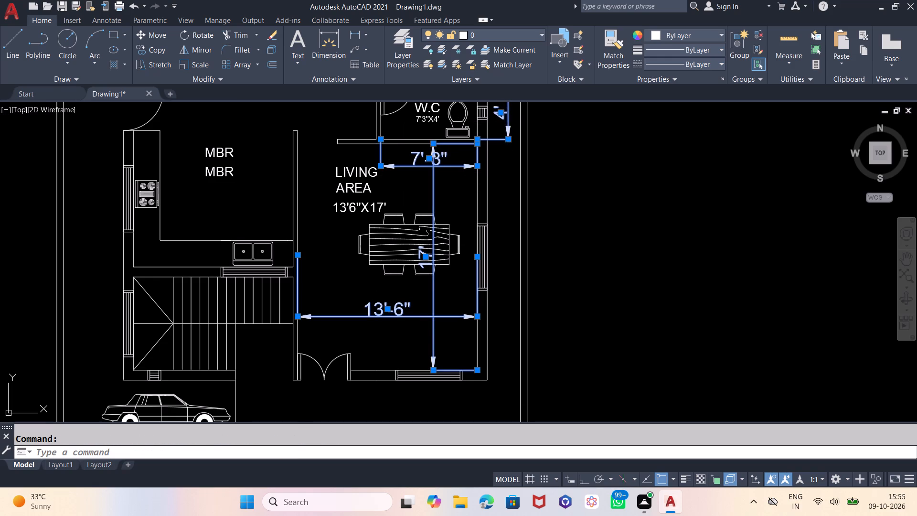
Move the LIVING AREA label slightly up toward the toilet wall.
{"action": "left_click", "coordinate": [357, 173]}
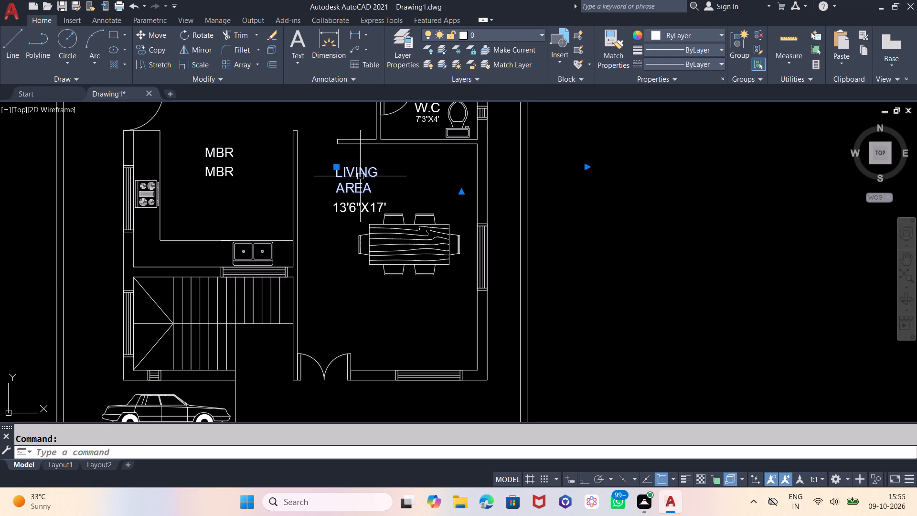
{"action": "key", "text": "m"}
{"action": "key", "text": "Return"}
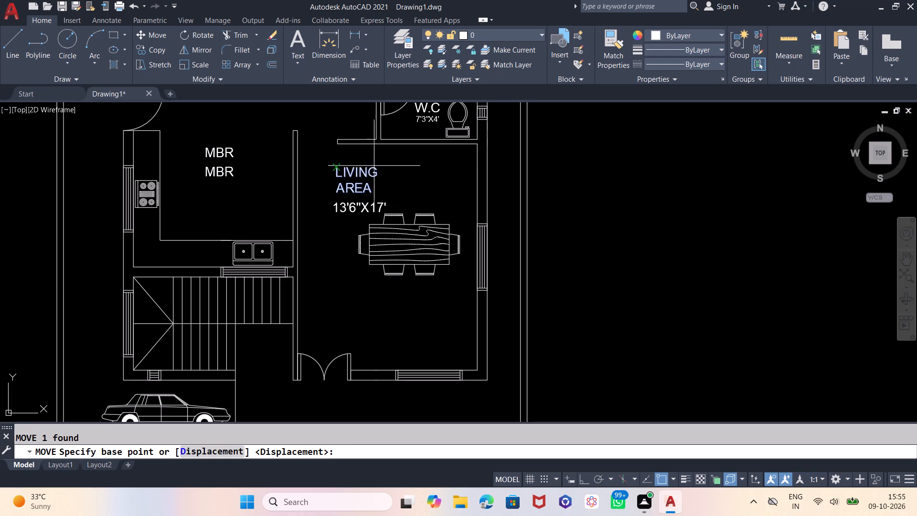
{"action": "left_click", "coordinate": [412, 174]}
{"action": "left_click", "coordinate": [408, 164]}
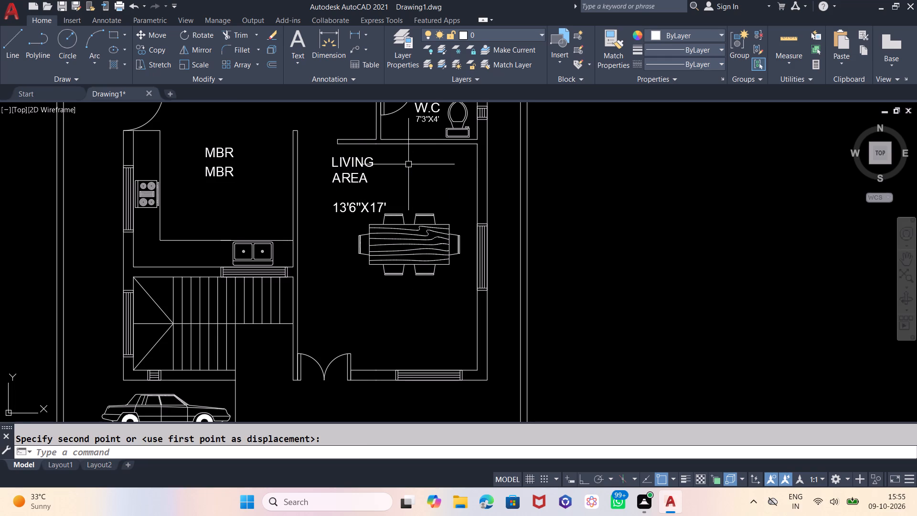
Move the 13'6"X17' size text up and slightly west so it sits centred directly under the LIVING AREA label.
{"action": "left_click", "coordinate": [368, 201]}
{"action": "key", "text": "m"}
{"action": "key", "text": "Return"}
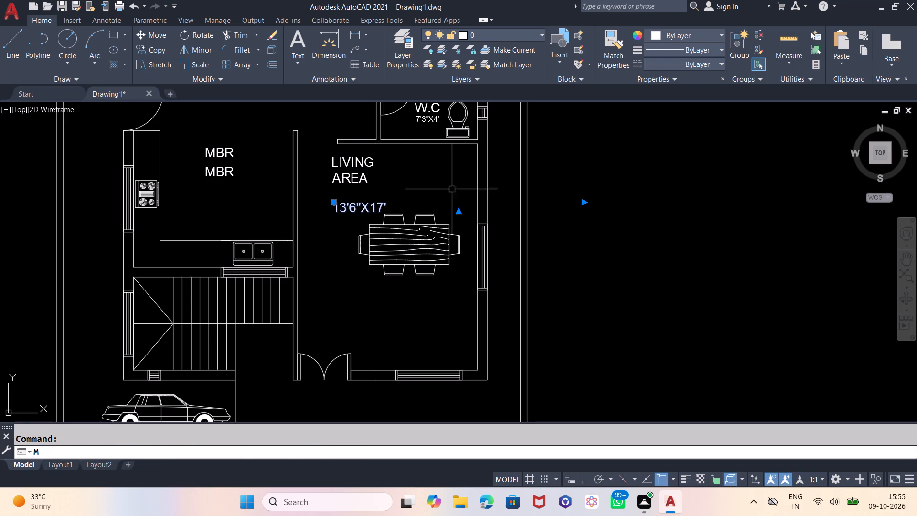
{"action": "left_click", "coordinate": [432, 183]}
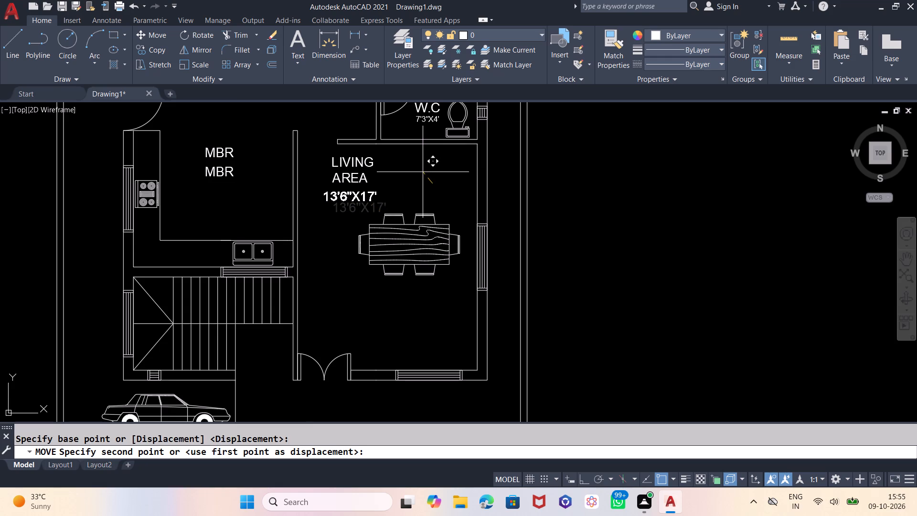
{"action": "left_click", "coordinate": [423, 171]}
Dimension the kitchen's inner width from the outer wall to the living area wall, placing the dimension line across the room.
{"action": "scroll", "coordinate": [420, 299], "scroll_direction": "down", "scroll_amount": 1}
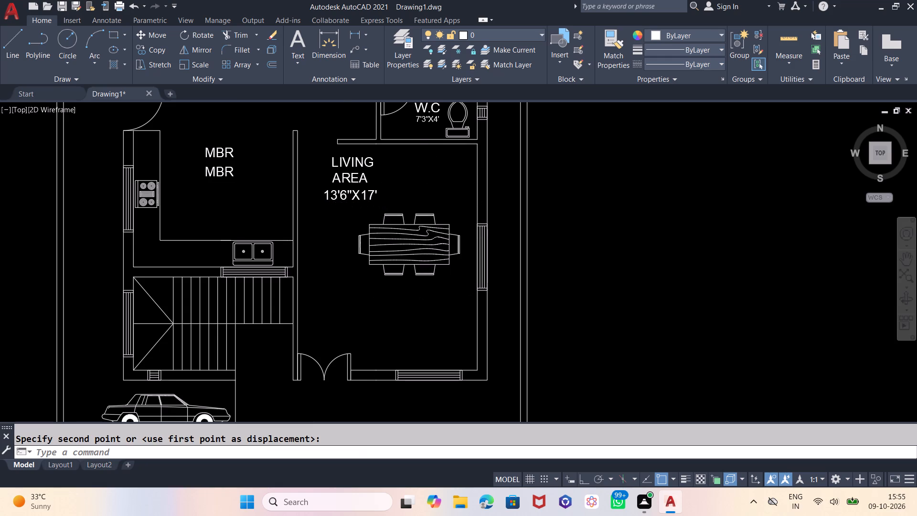
{"action": "scroll", "coordinate": [420, 299], "scroll_direction": "down", "scroll_amount": 1}
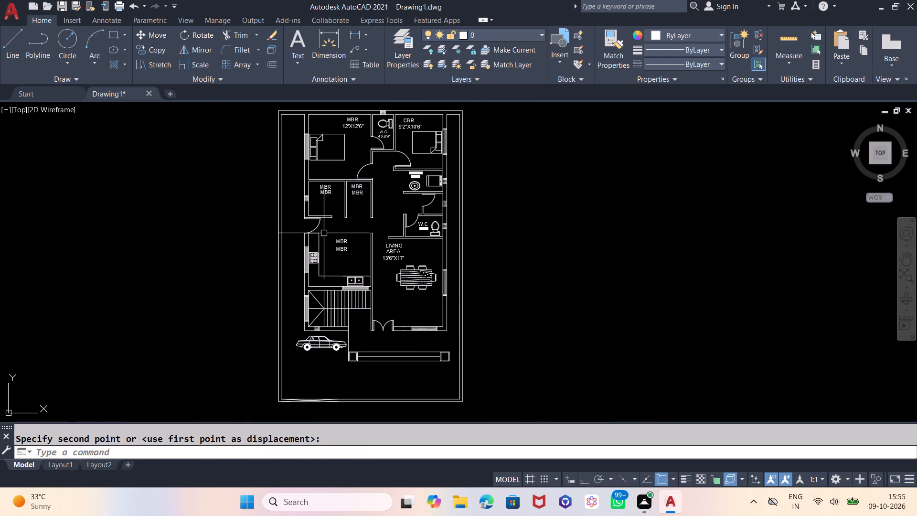
{"action": "scroll", "coordinate": [341, 247], "scroll_direction": "up", "scroll_amount": 2}
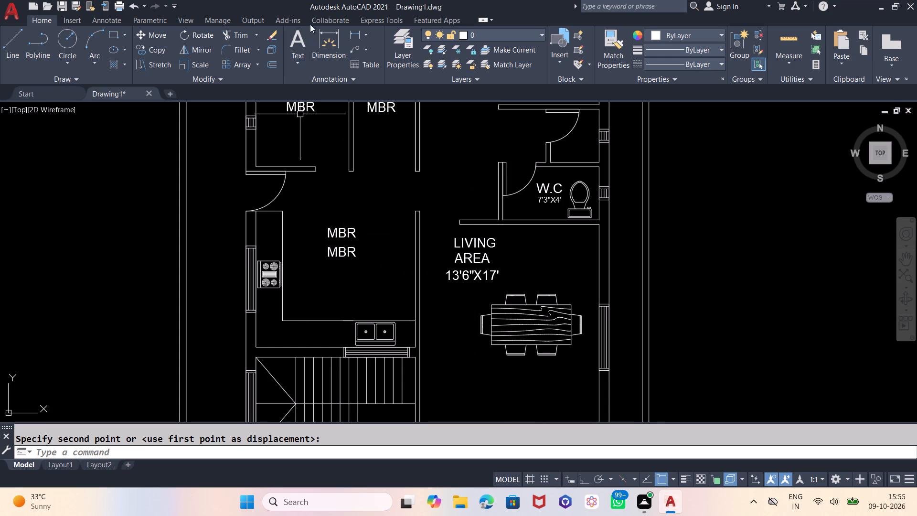
{"action": "left_click", "coordinate": [328, 51]}
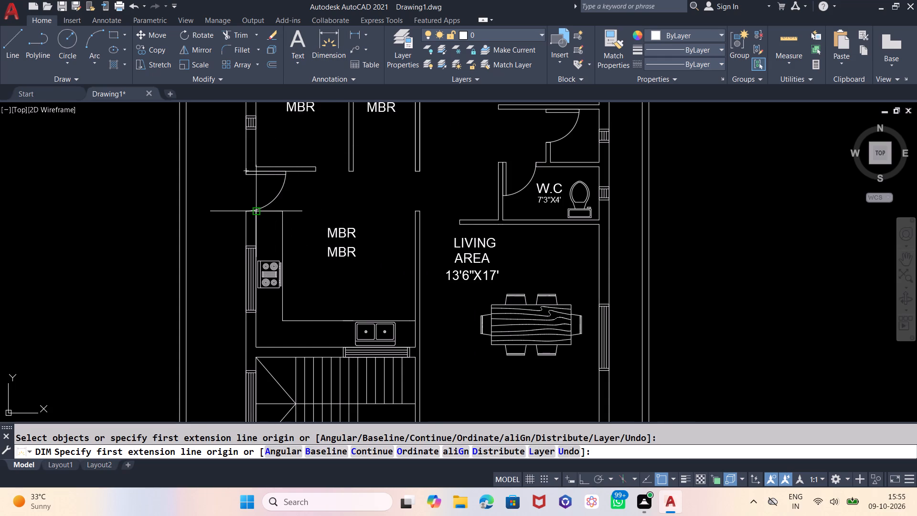
{"action": "scroll", "coordinate": [259, 213], "scroll_direction": "up", "scroll_amount": 3}
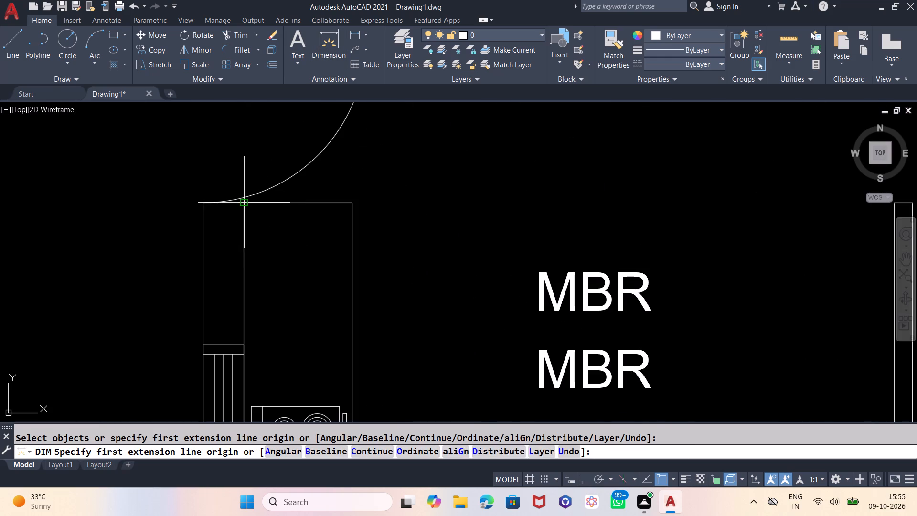
{"action": "scroll", "coordinate": [331, 149], "scroll_direction": "down", "scroll_amount": 2}
{"action": "scroll", "coordinate": [321, 280], "scroll_direction": "down", "scroll_amount": 1}
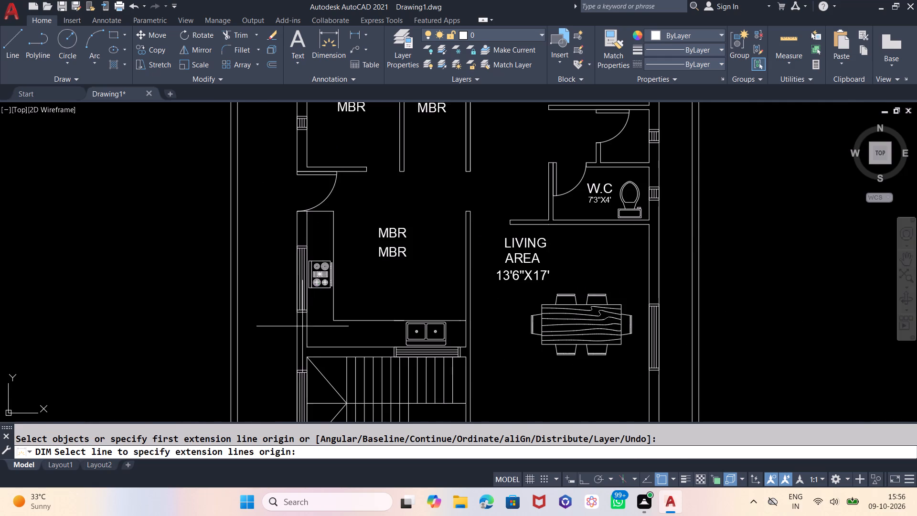
{"action": "scroll", "coordinate": [303, 327], "scroll_direction": "up", "scroll_amount": 1}
{"action": "left_click", "coordinate": [310, 361]}
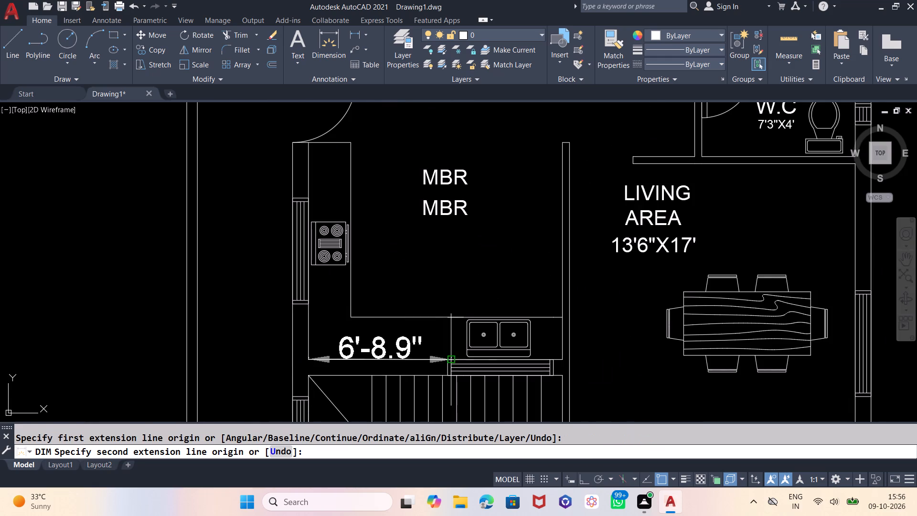
{"action": "left_click", "coordinate": [565, 361]}
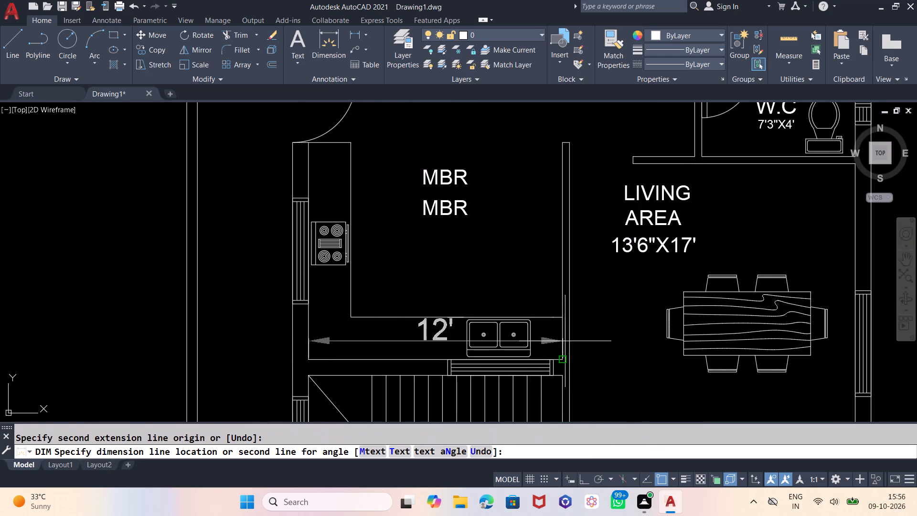
{"action": "left_click", "coordinate": [563, 298]}
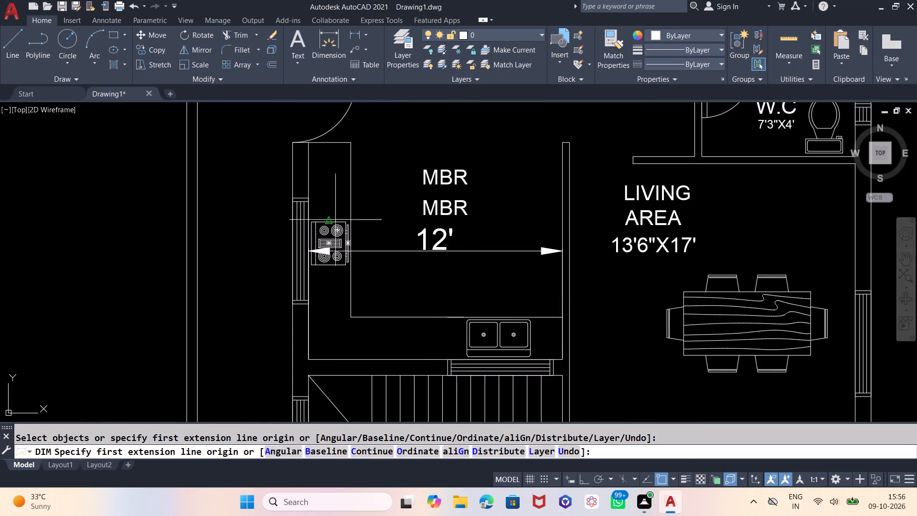
Dimension the kitchen's depth along the living area wall, from the wall's upper end to the inner corner near the sink.
{"action": "left_click", "coordinate": [564, 142]}
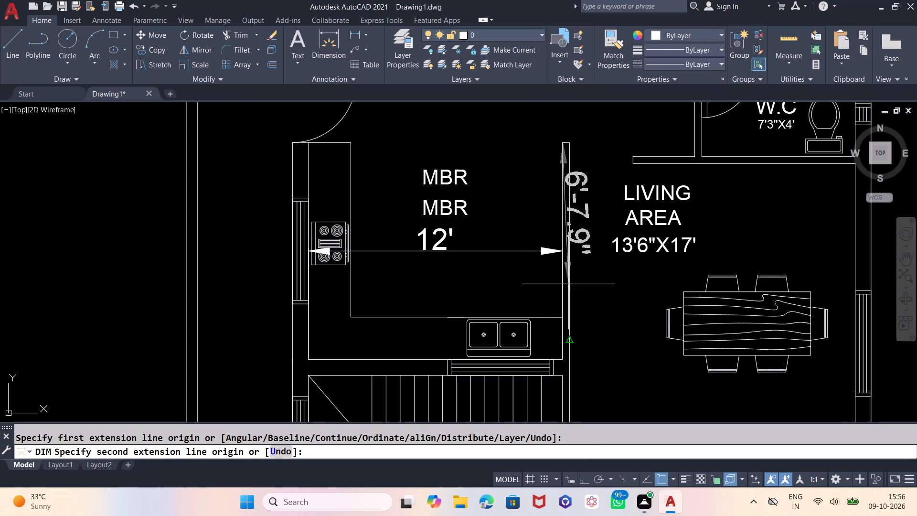
{"action": "left_click", "coordinate": [562, 358]}
{"action": "left_click", "coordinate": [521, 351]}
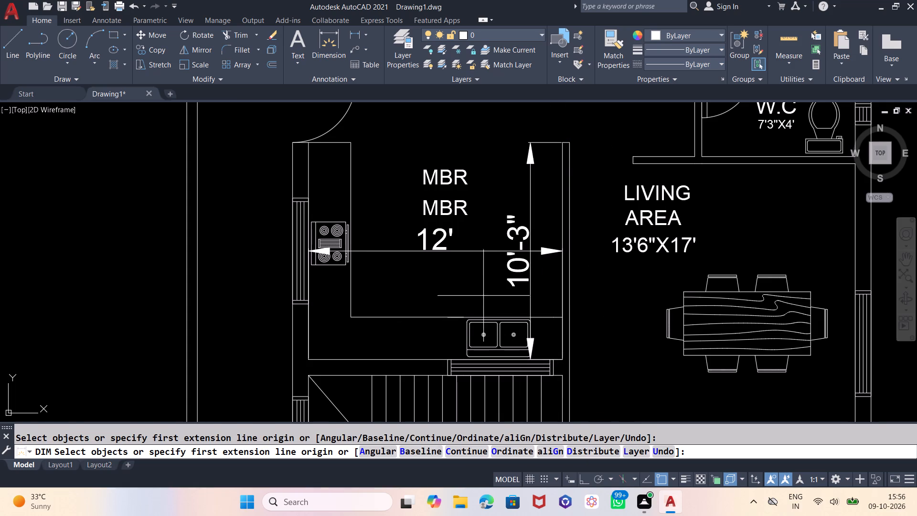
{"action": "key", "text": "Escape"}
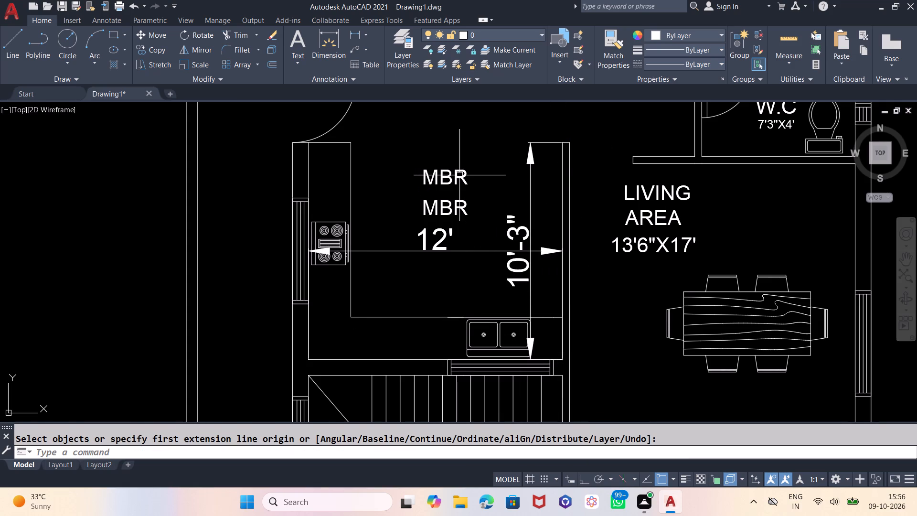
Replace the upper MBR text in the kitchen with KNT.
{"action": "double_click", "coordinate": [466, 176]}
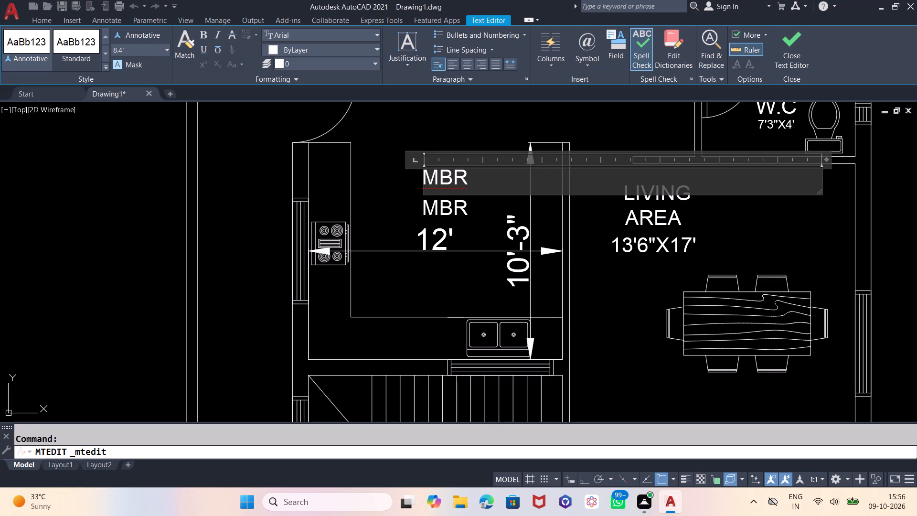
{"action": "key", "text": "BackSpace"}
{"action": "key", "text": "BackSpace"}
{"action": "key", "text": "BackSpace"}
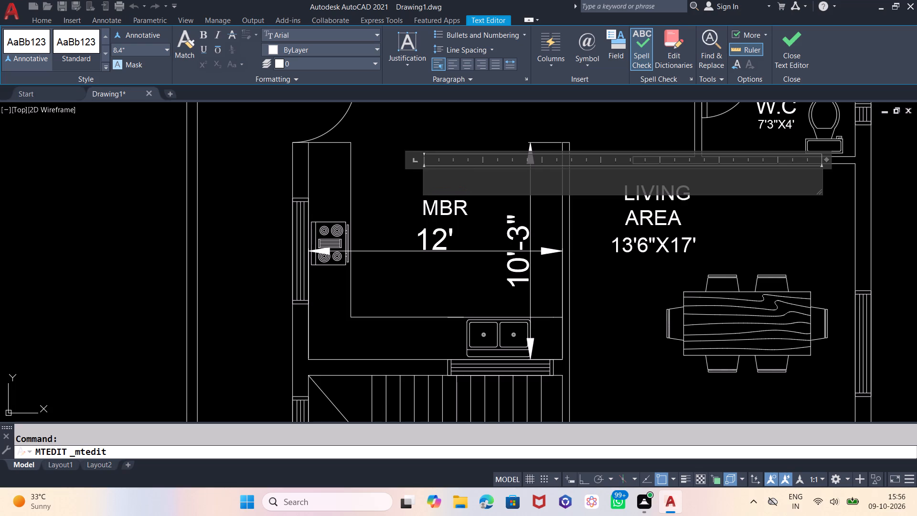
{"action": "type", "text": "KNT"}
{"action": "left_click", "coordinate": [469, 207]}
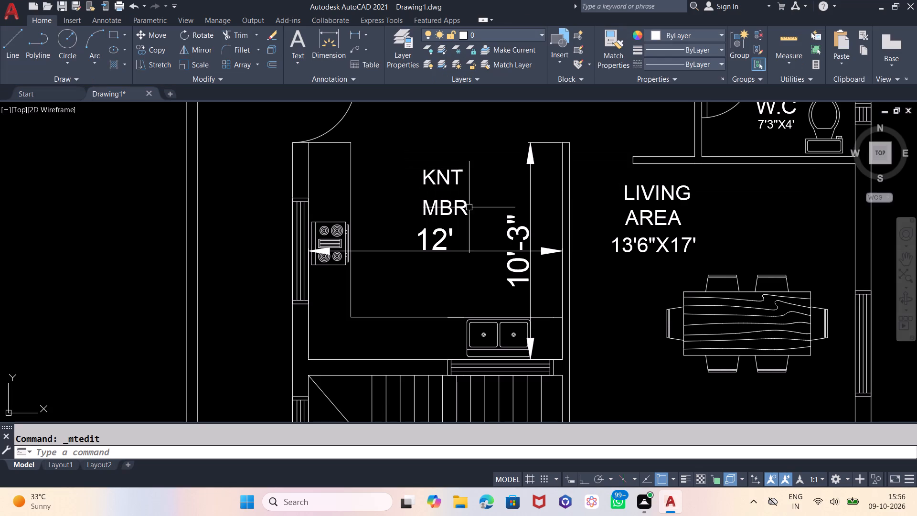
Replace the remaining MBR text under the KNT label with the room size 12'X10'3".
{"action": "double_click", "coordinate": [466, 207]}
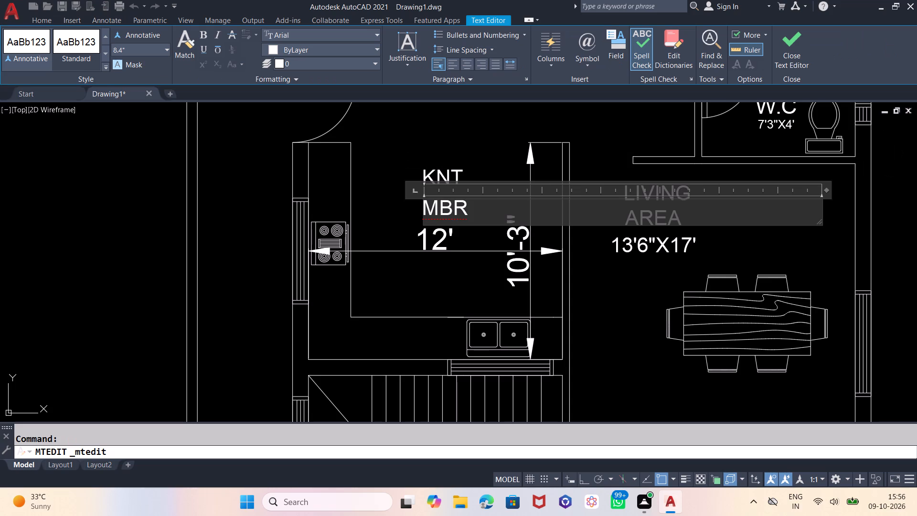
{"action": "key", "text": "BackSpace"}
{"action": "key", "text": "BackSpace"}
{"action": "key", "text": "BackSpace"}
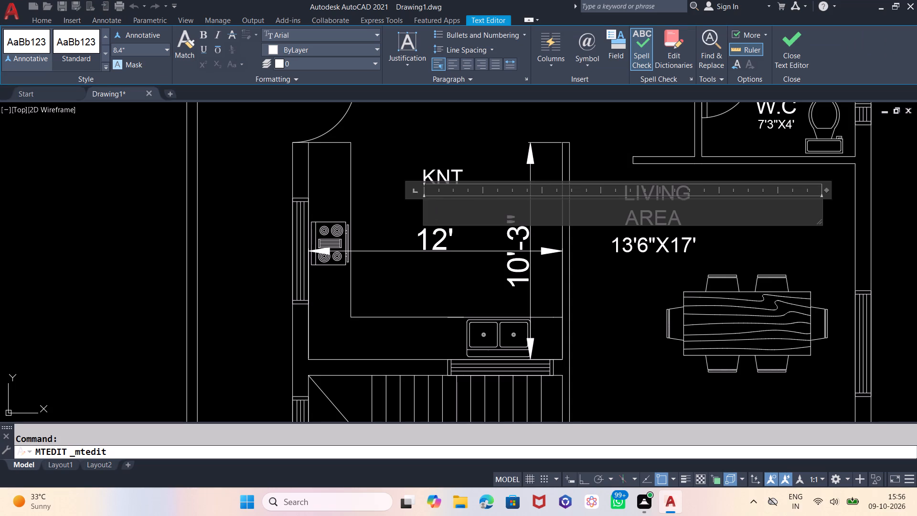
{"action": "type", "text": "12'X"}
{"action": "type", "text": "10"}
{"action": "type", "text": "'3"}
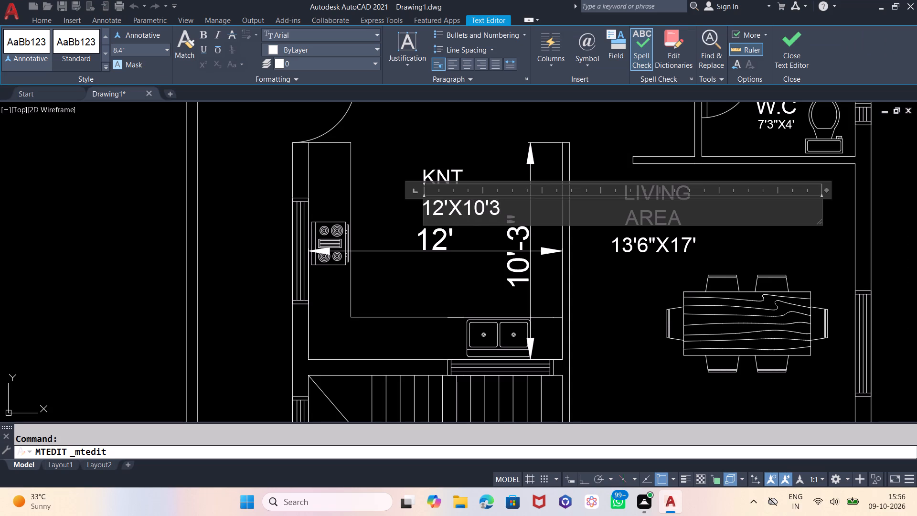
{"action": "key", "text": "shift+quotedbl"}
{"action": "left_click", "coordinate": [480, 142]}
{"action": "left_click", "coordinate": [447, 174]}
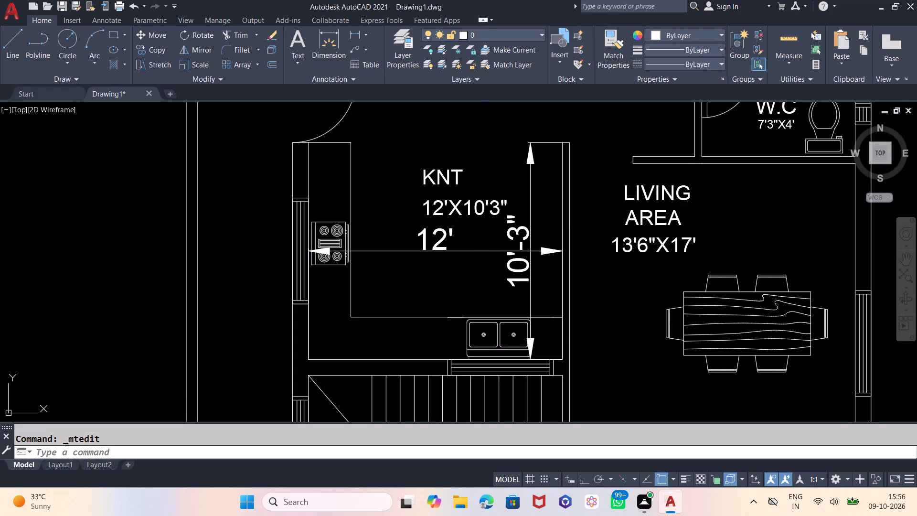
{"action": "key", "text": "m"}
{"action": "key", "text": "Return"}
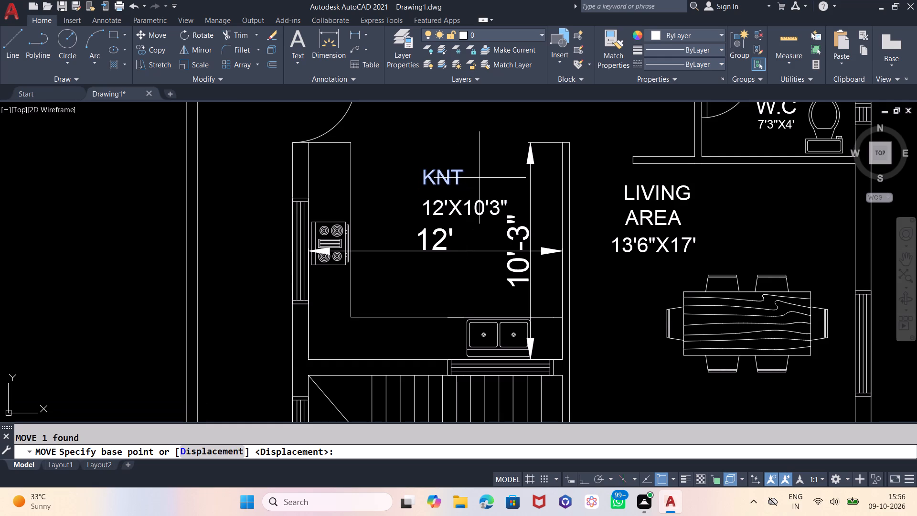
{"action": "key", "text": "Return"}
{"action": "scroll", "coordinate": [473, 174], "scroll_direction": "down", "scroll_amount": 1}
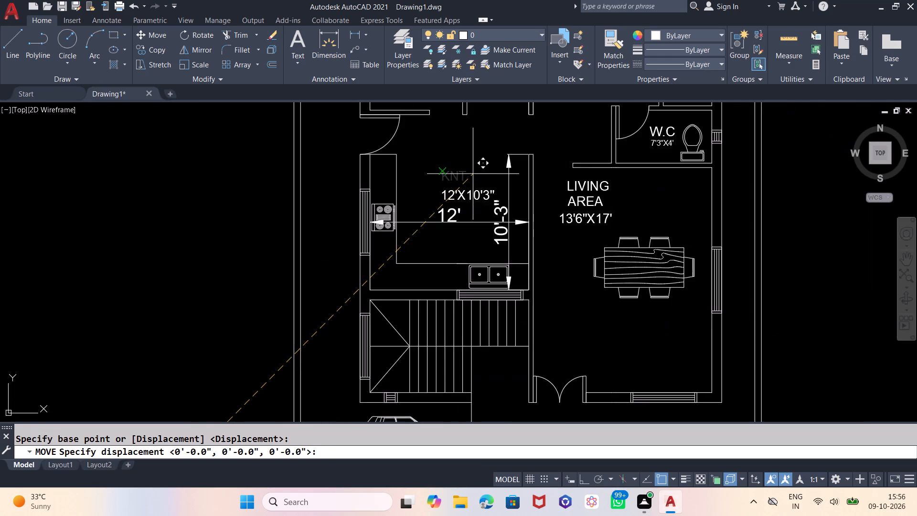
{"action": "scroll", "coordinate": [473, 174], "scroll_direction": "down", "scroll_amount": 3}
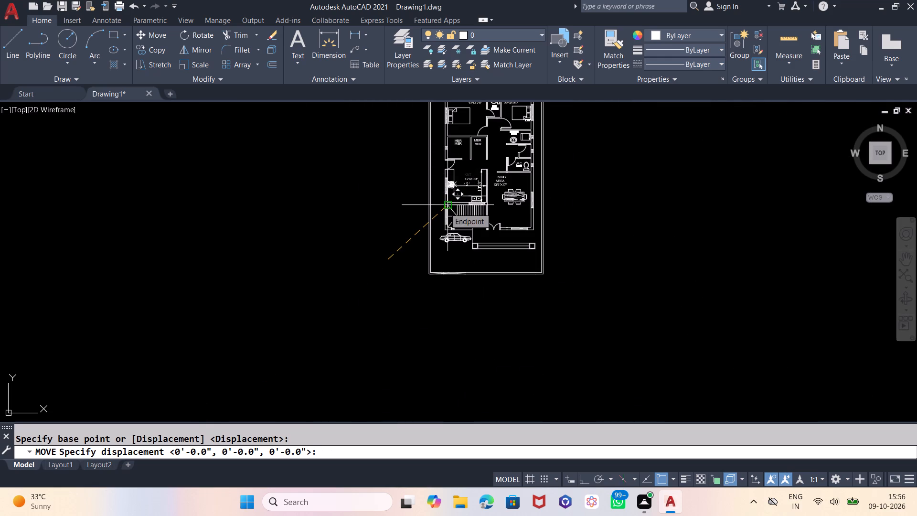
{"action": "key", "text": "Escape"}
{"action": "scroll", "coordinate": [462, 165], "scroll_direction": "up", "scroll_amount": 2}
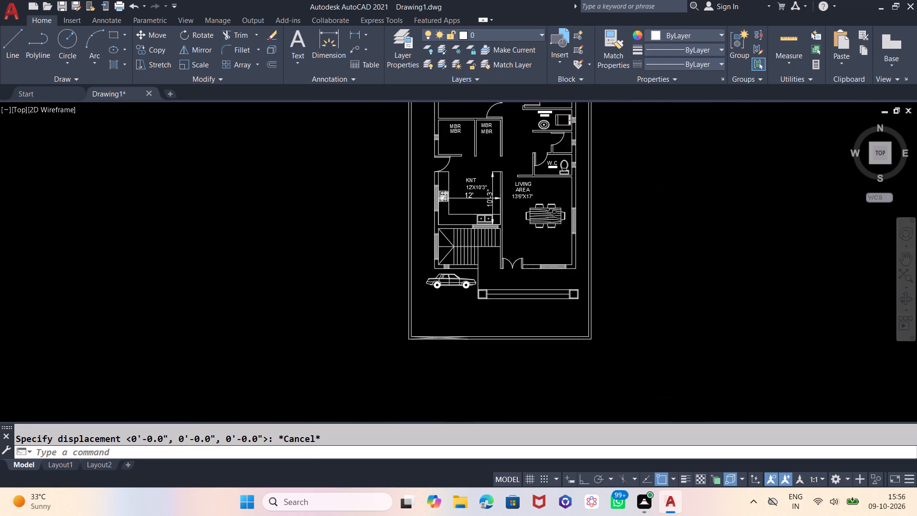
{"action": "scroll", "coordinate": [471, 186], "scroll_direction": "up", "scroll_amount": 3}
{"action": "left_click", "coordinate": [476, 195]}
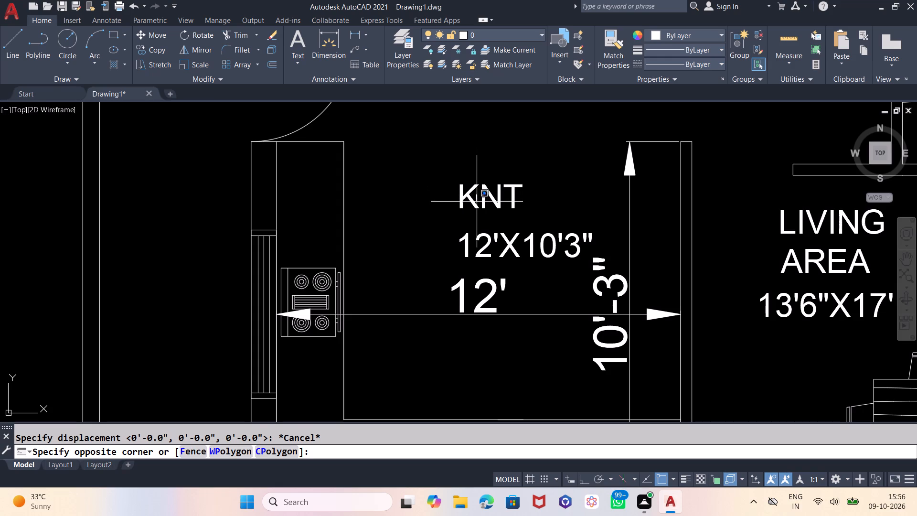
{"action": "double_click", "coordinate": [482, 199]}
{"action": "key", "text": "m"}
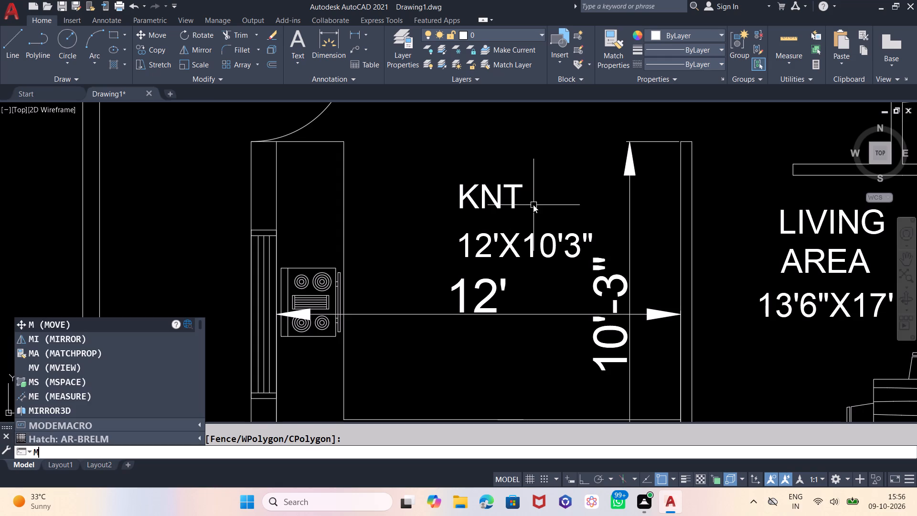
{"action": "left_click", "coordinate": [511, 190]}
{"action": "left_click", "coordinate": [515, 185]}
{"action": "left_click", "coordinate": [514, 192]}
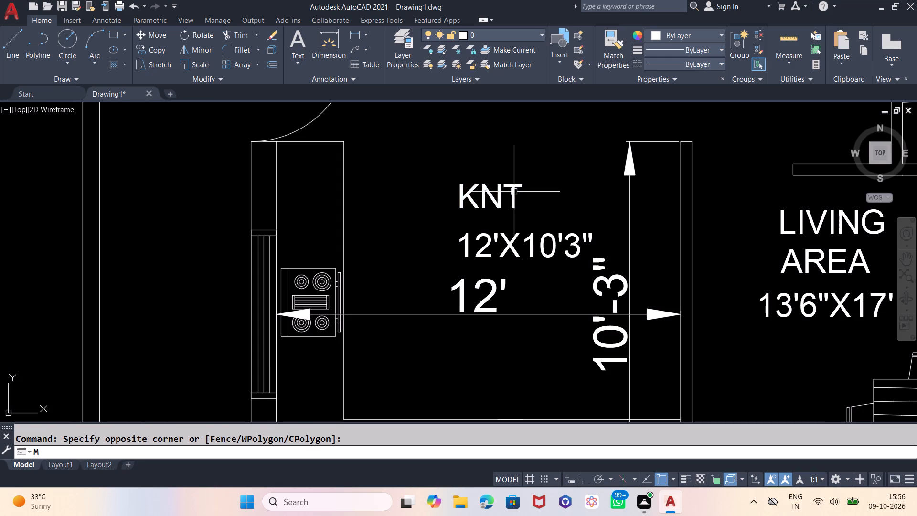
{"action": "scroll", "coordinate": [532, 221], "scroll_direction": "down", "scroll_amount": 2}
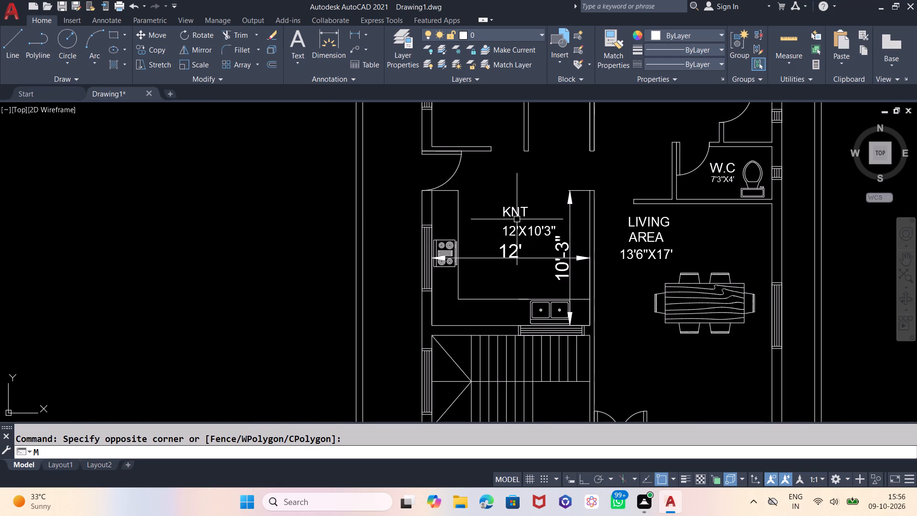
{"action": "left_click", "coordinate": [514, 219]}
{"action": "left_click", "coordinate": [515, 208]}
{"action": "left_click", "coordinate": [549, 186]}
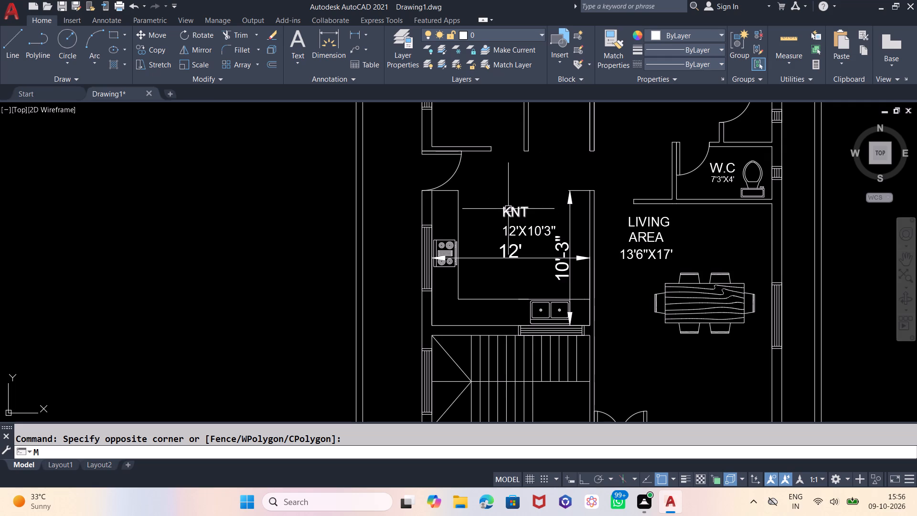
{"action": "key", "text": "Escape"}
Move the KNT label slightly up, keeping it above the 12'X10'3" size text.
{"action": "left_click", "coordinate": [519, 214]}
{"action": "key", "text": "m"}
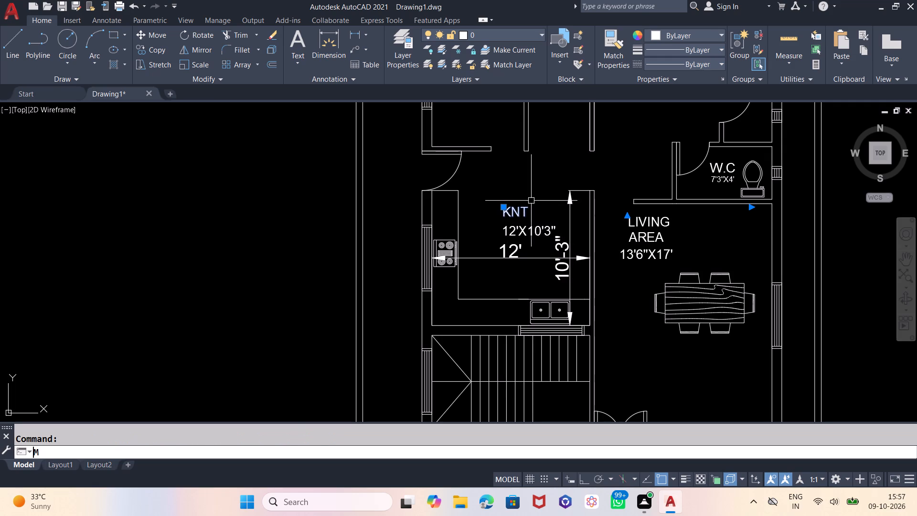
{"action": "key", "text": "Return"}
{"action": "scroll", "coordinate": [531, 201], "scroll_direction": "up", "scroll_amount": 3}
{"action": "left_click", "coordinate": [522, 247]}
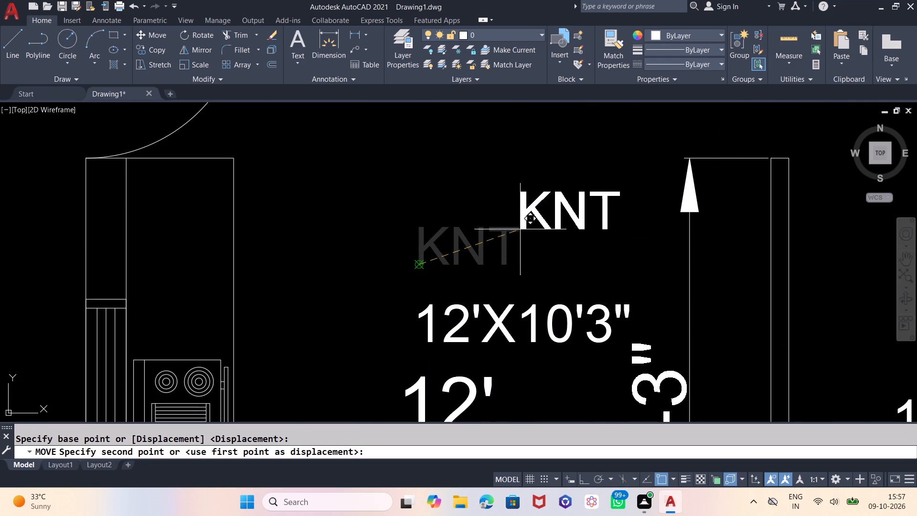
{"action": "left_click", "coordinate": [412, 221]}
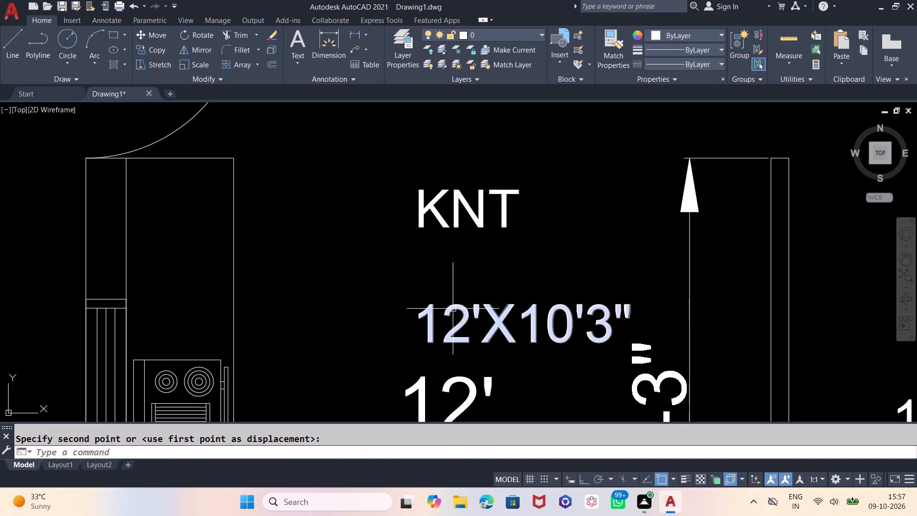
Move the 12'X10'3" size text up and left so it sits centred just below the KNT label.
{"action": "left_click", "coordinate": [457, 310]}
{"action": "key", "text": "m"}
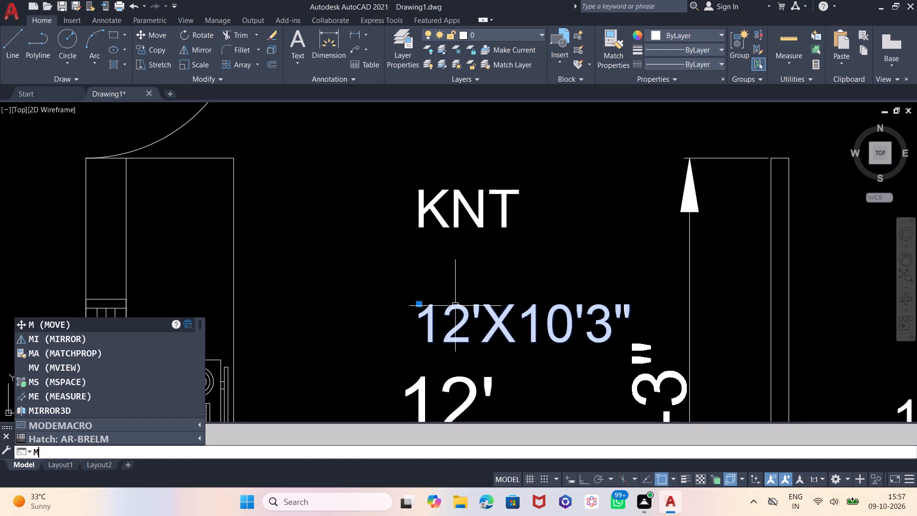
{"action": "key", "text": "Return"}
{"action": "left_click", "coordinate": [446, 275]}
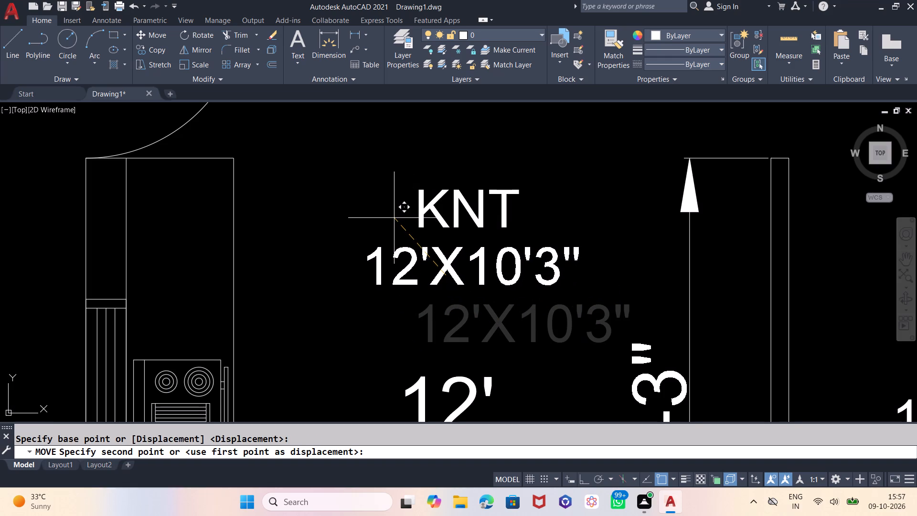
{"action": "left_click", "coordinate": [394, 218]}
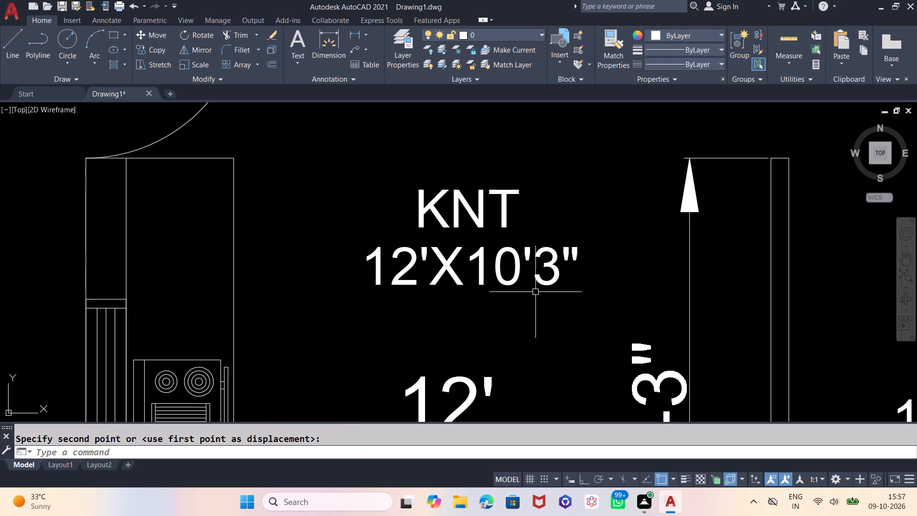
Delete the two temporary width and depth dimensions in the kitchen.
{"action": "scroll", "coordinate": [482, 237], "scroll_direction": "down", "scroll_amount": 2}
{"action": "left_click", "coordinate": [472, 298]}
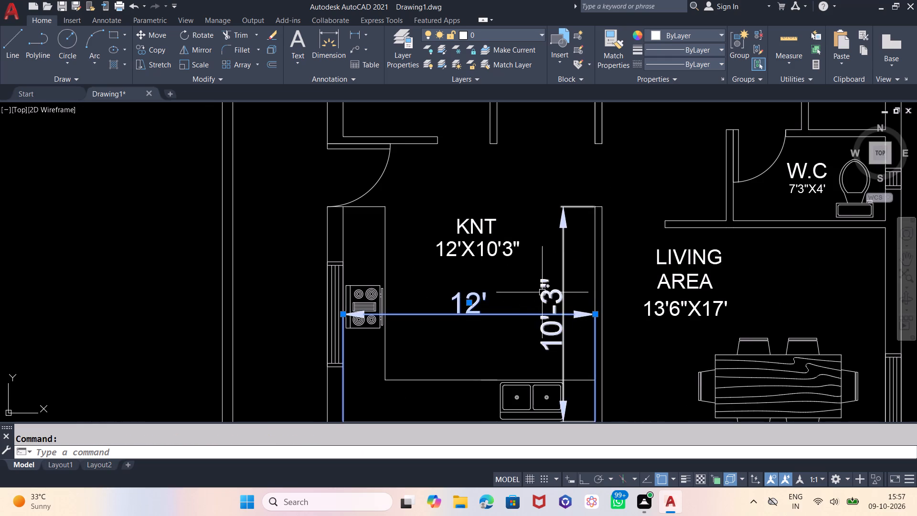
{"action": "left_click", "coordinate": [544, 295]}
{"action": "key", "text": "Delete"}
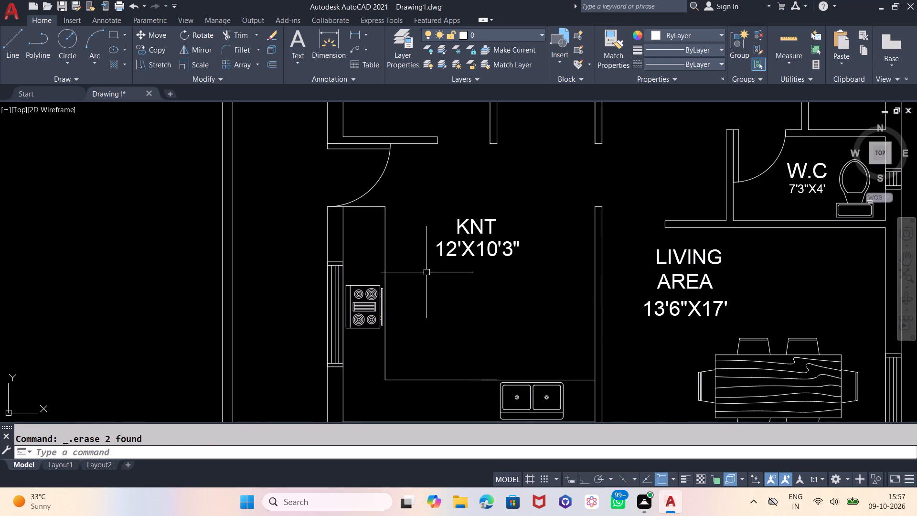
Dimension the inner width of the windowed room above the kitchen, placing the dimension along its lower wall.
{"action": "scroll", "coordinate": [412, 248], "scroll_direction": "down", "scroll_amount": 2}
{"action": "scroll", "coordinate": [449, 318], "scroll_direction": "down", "scroll_amount": 1}
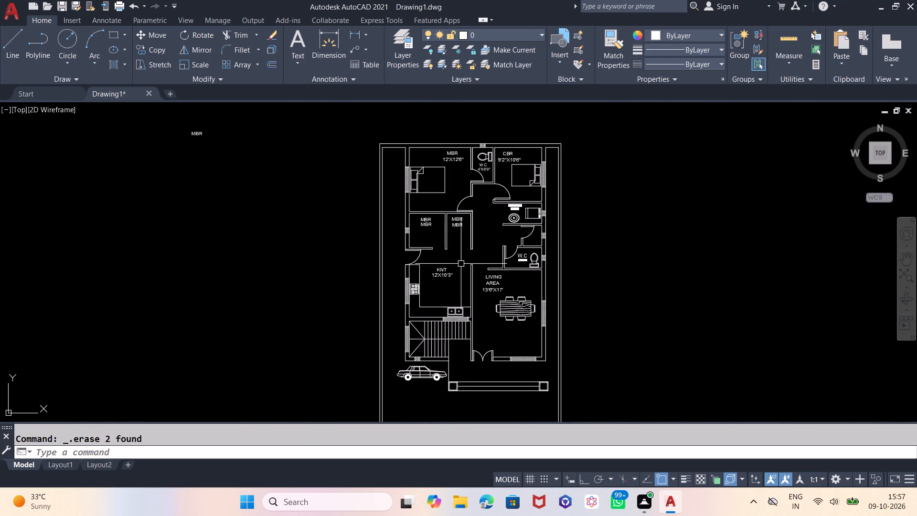
{"action": "scroll", "coordinate": [462, 260], "scroll_direction": "down", "scroll_amount": 1}
{"action": "scroll", "coordinate": [464, 285], "scroll_direction": "up", "scroll_amount": 1}
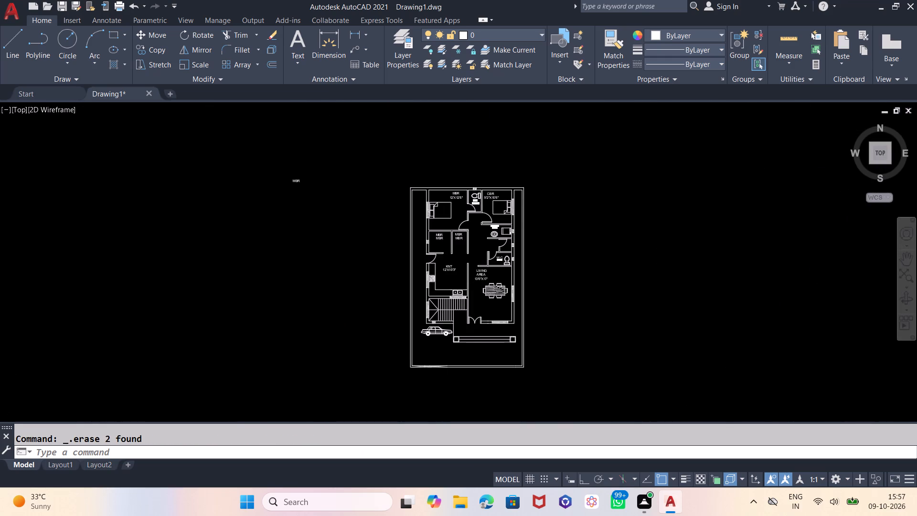
{"action": "scroll", "coordinate": [464, 285], "scroll_direction": "up", "scroll_amount": 1}
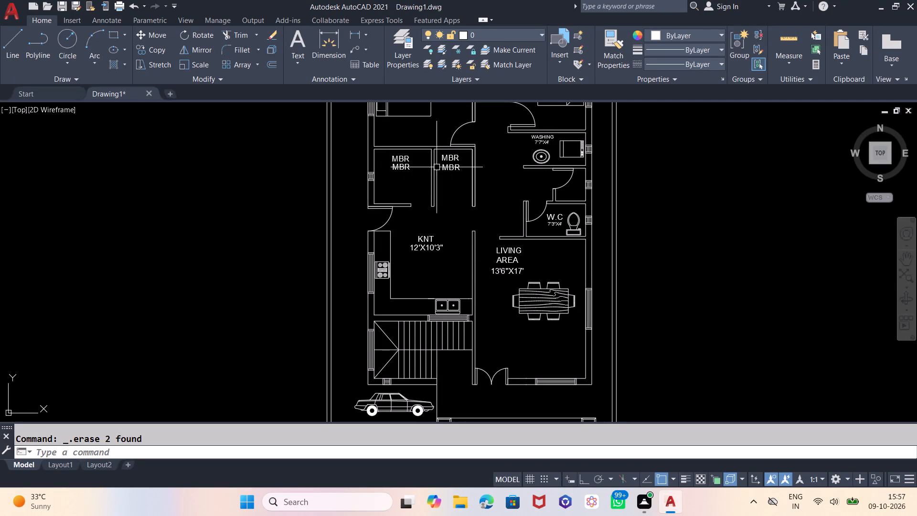
{"action": "left_click", "coordinate": [322, 35]}
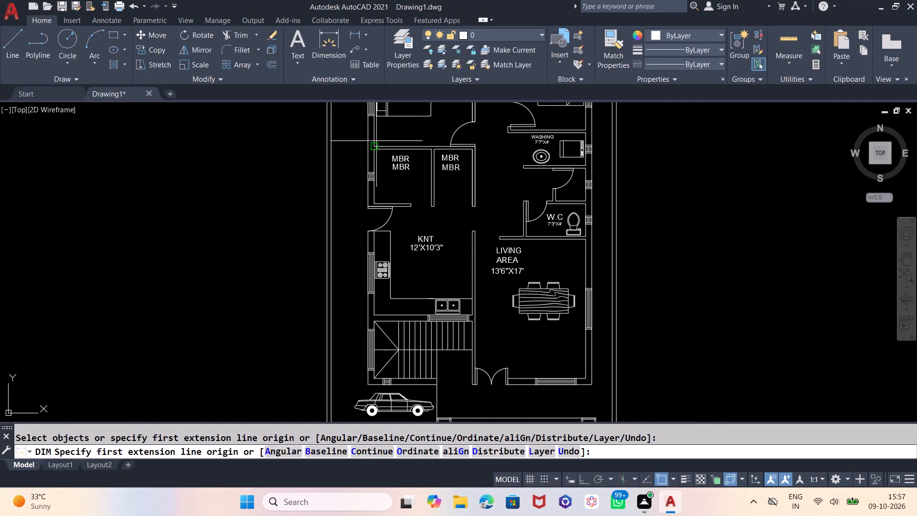
{"action": "scroll", "coordinate": [375, 152], "scroll_direction": "up", "scroll_amount": 2}
{"action": "left_click", "coordinate": [370, 140]}
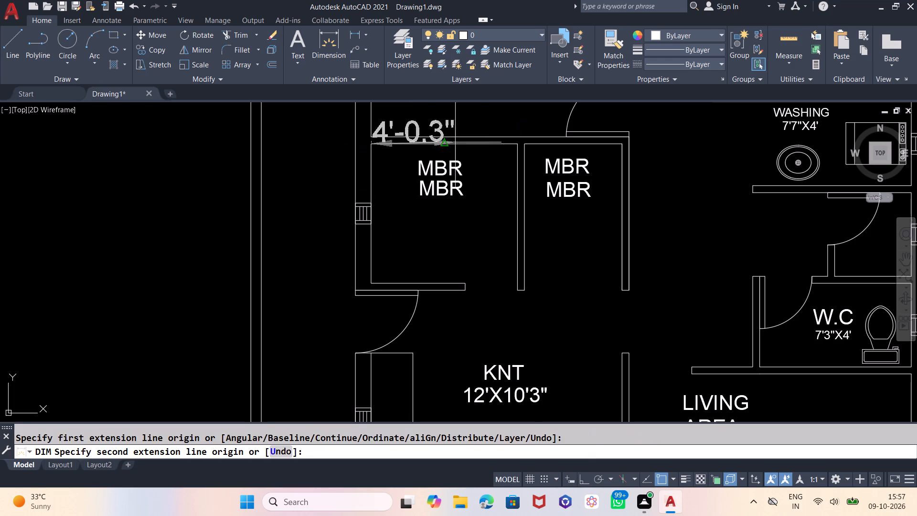
{"action": "left_click", "coordinate": [516, 142]}
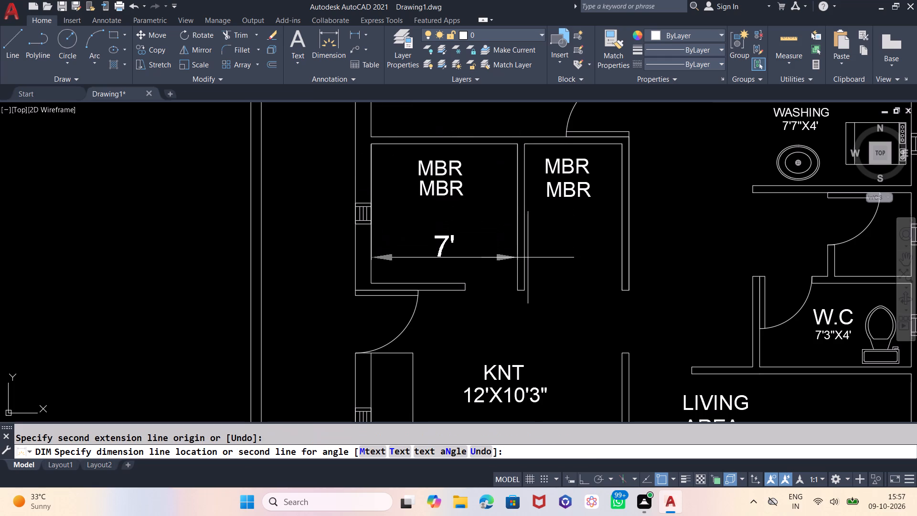
{"action": "left_click", "coordinate": [526, 274]}
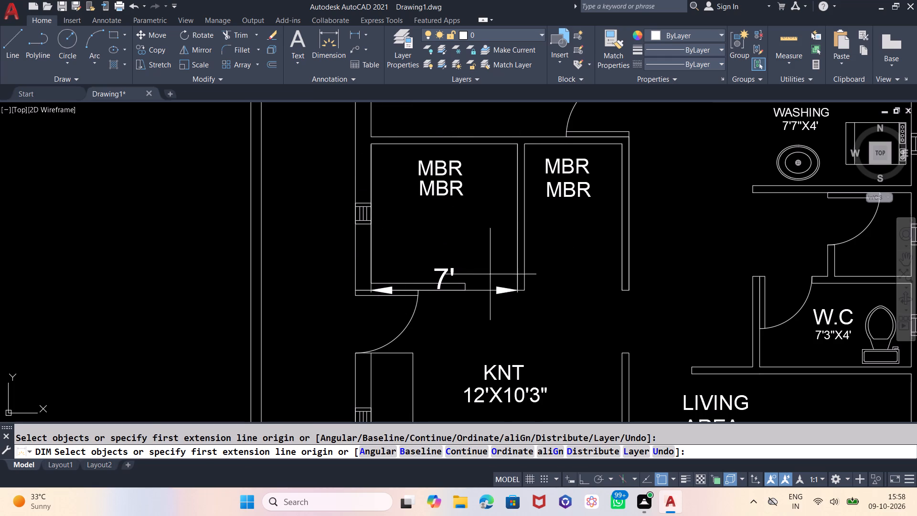
Dimension the same room's depth along its partition wall, from the wall's lower end to the upper inner corner.
{"action": "left_click", "coordinate": [518, 289]}
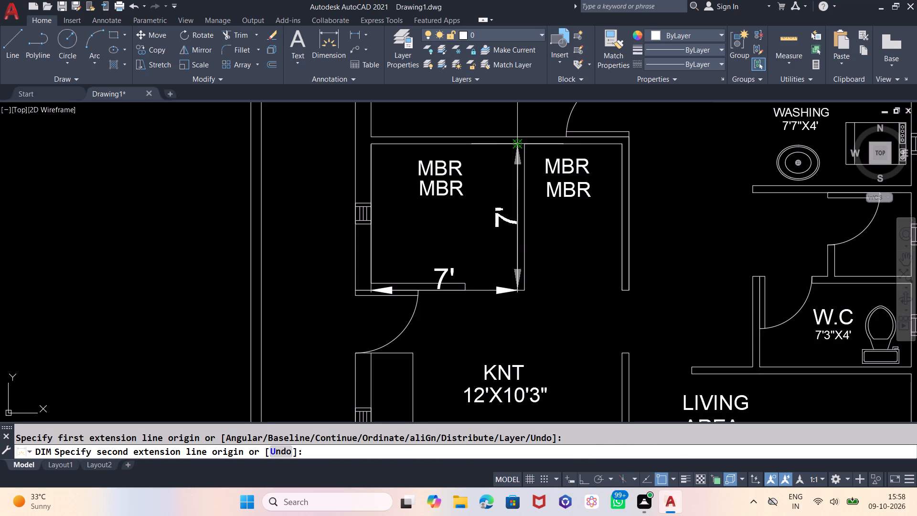
{"action": "scroll", "coordinate": [516, 148], "scroll_direction": "up", "scroll_amount": 2}
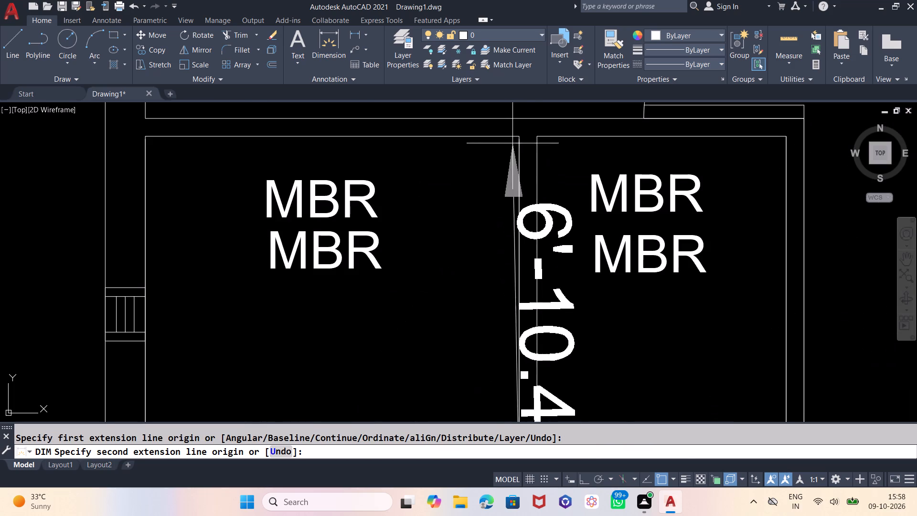
{"action": "left_click", "coordinate": [520, 135]}
{"action": "left_click", "coordinate": [510, 139]}
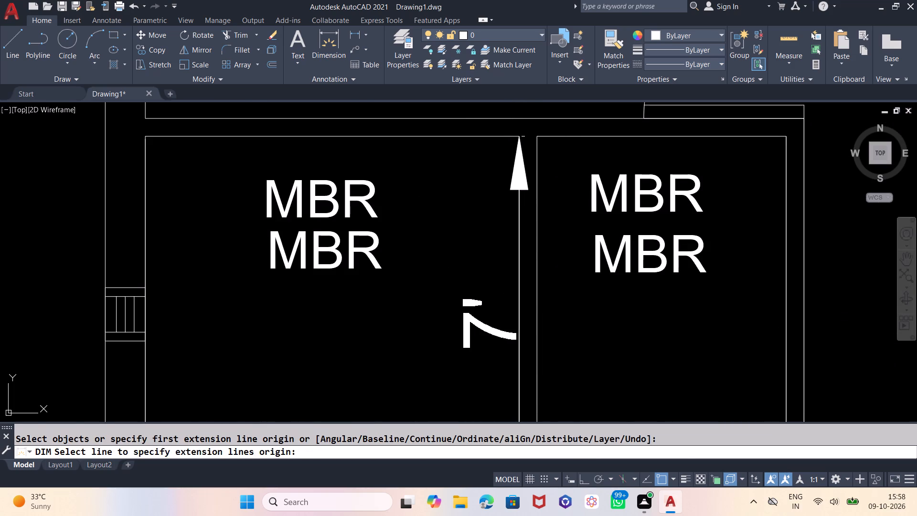
{"action": "scroll", "coordinate": [591, 204], "scroll_direction": "down", "scroll_amount": 1}
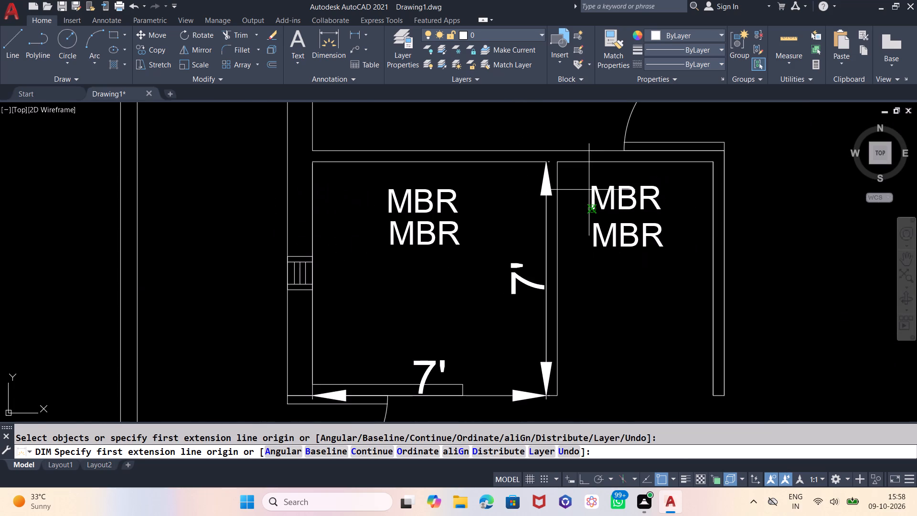
{"action": "key", "text": "Escape"}
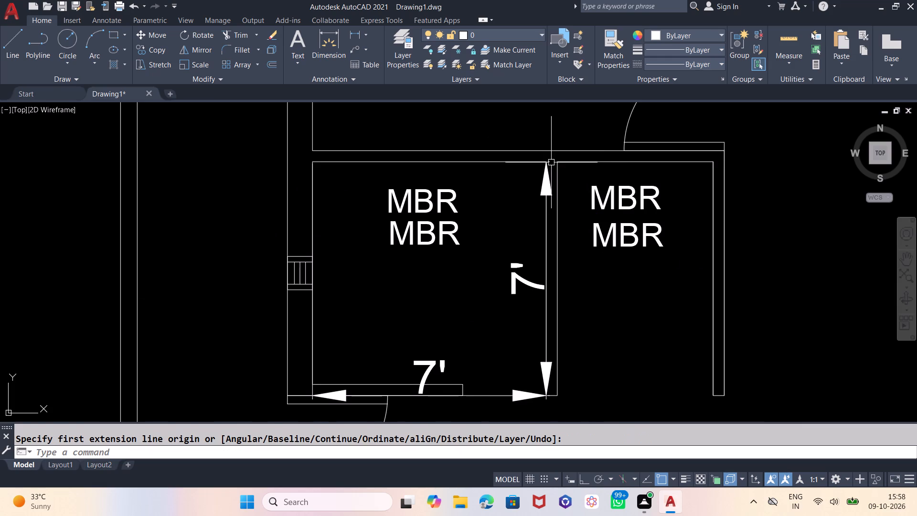
Replace the upper MBR text in the newly dimensioned room with STORE.
{"action": "double_click", "coordinate": [456, 199]}
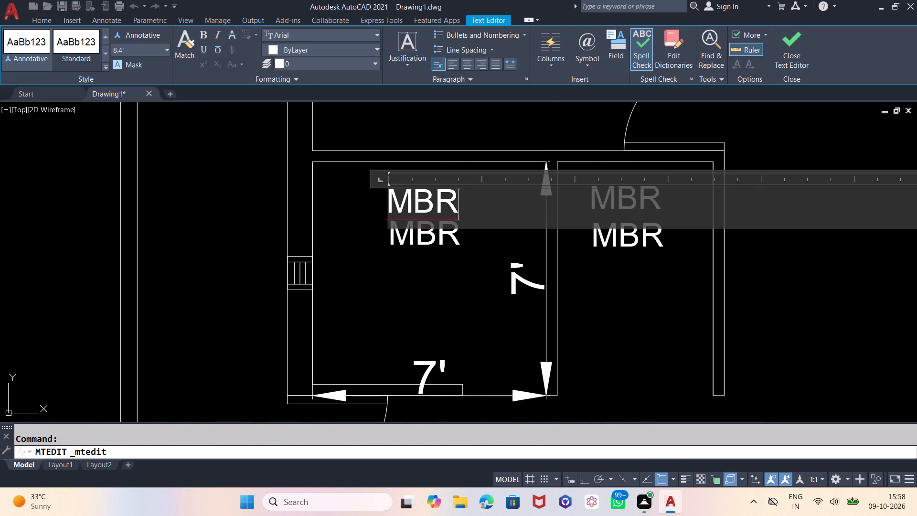
{"action": "key", "text": "BackSpace"}
{"action": "key", "text": "BackSpace"}
{"action": "key", "text": "BackSpace"}
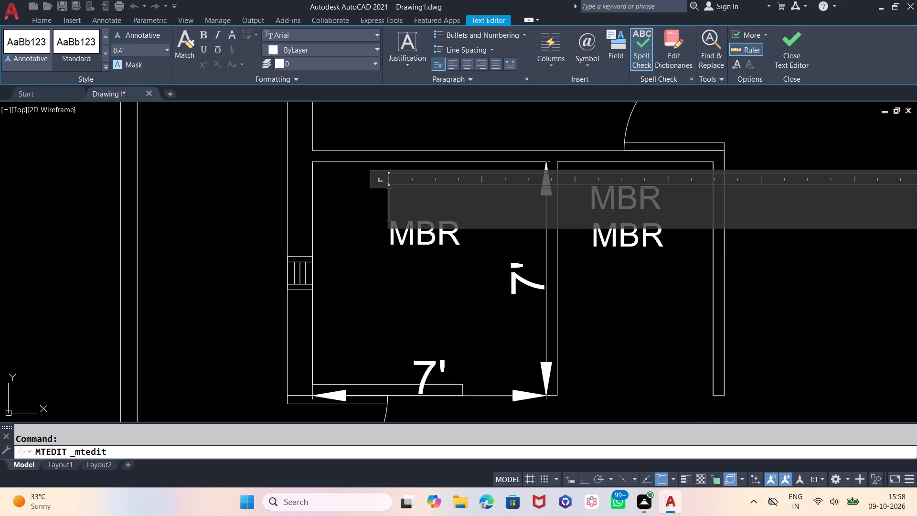
{"action": "type", "text": "STORE"}
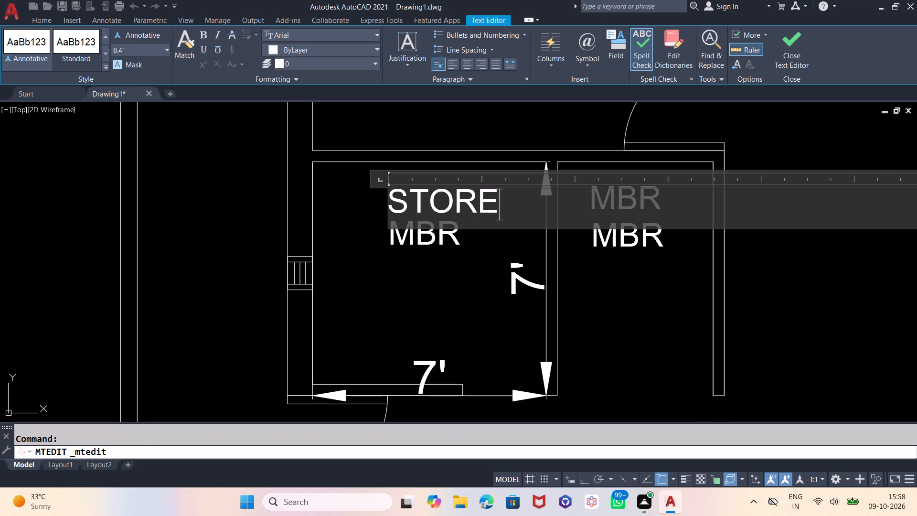
{"action": "left_click", "coordinate": [467, 234]}
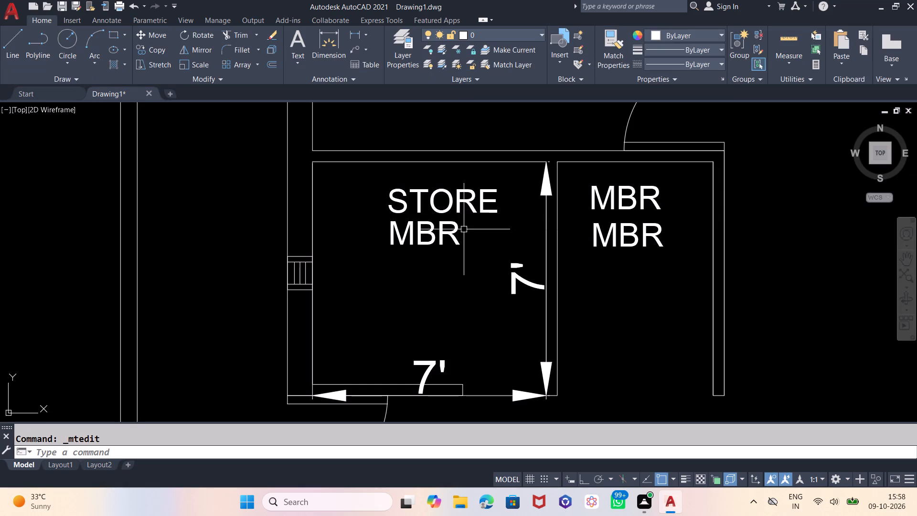
Replace the MBR text under the STORE label with the room size 7'X7'.
{"action": "double_click", "coordinate": [458, 230]}
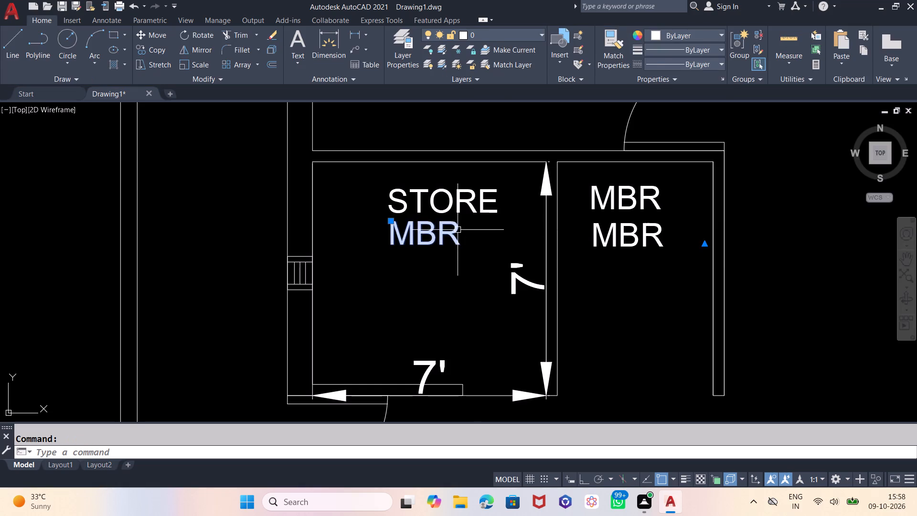
{"action": "key", "text": "BackSpace"}
{"action": "key", "text": "BackSpace"}
{"action": "key", "text": "BackSpace"}
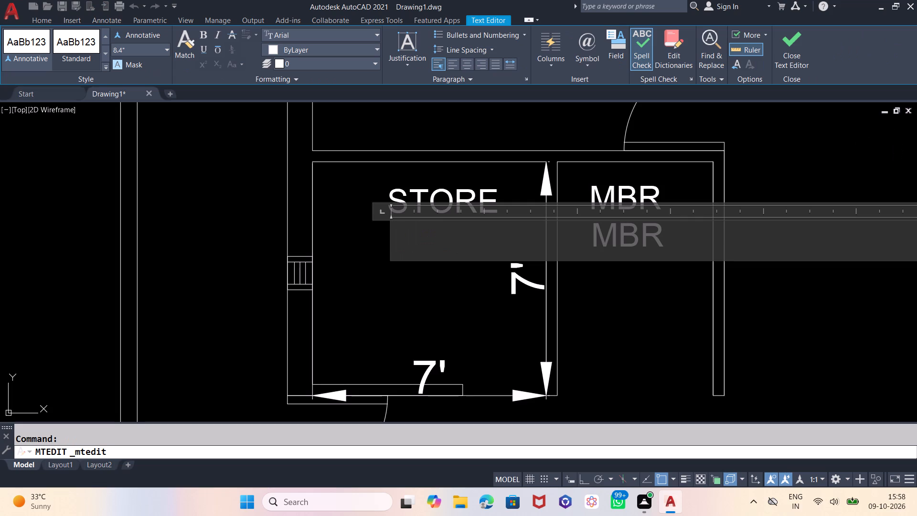
{"action": "type", "text": "7'X"}
{"action": "type", "text": "7'"}
{"action": "left_click", "coordinate": [414, 283]}
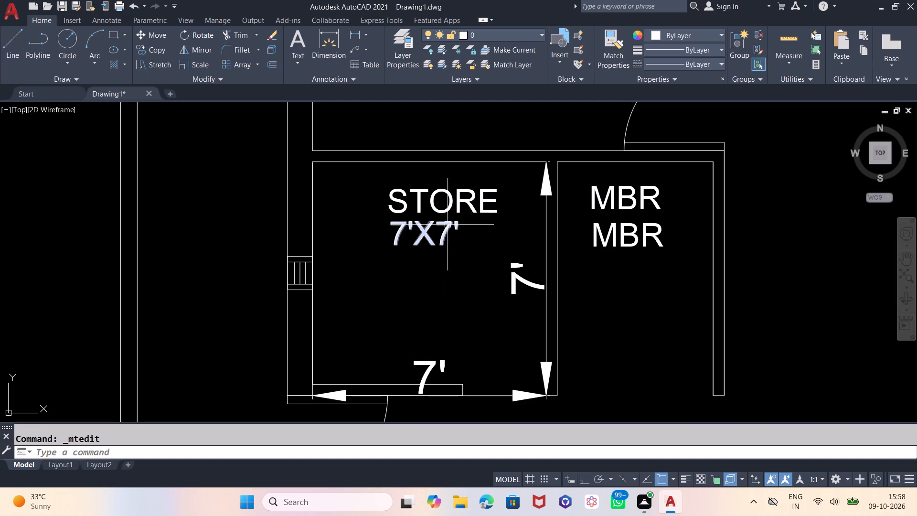
Scale the STORE label down freehand, using a base point just beside its lower left end.
{"action": "left_click", "coordinate": [446, 205]}
{"action": "key", "text": "s"}
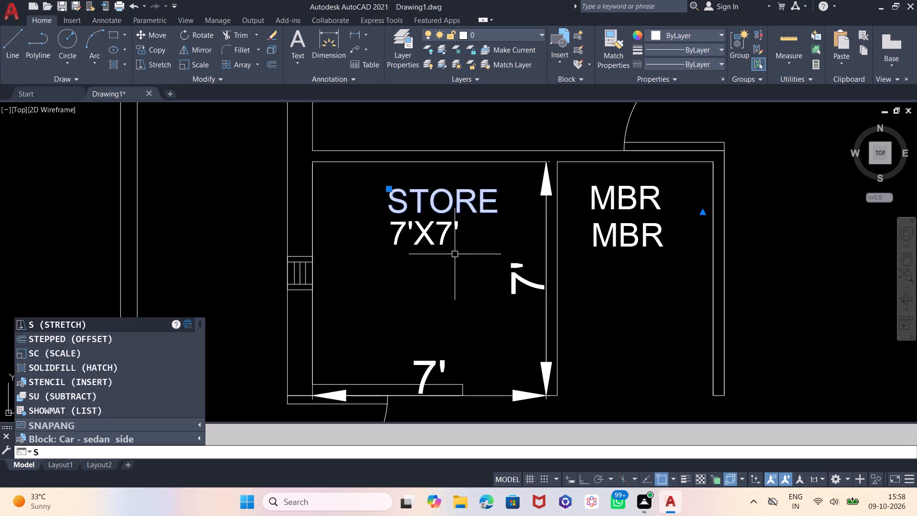
{"action": "key", "text": "c"}
{"action": "key", "text": "Return"}
{"action": "left_click", "coordinate": [363, 214]}
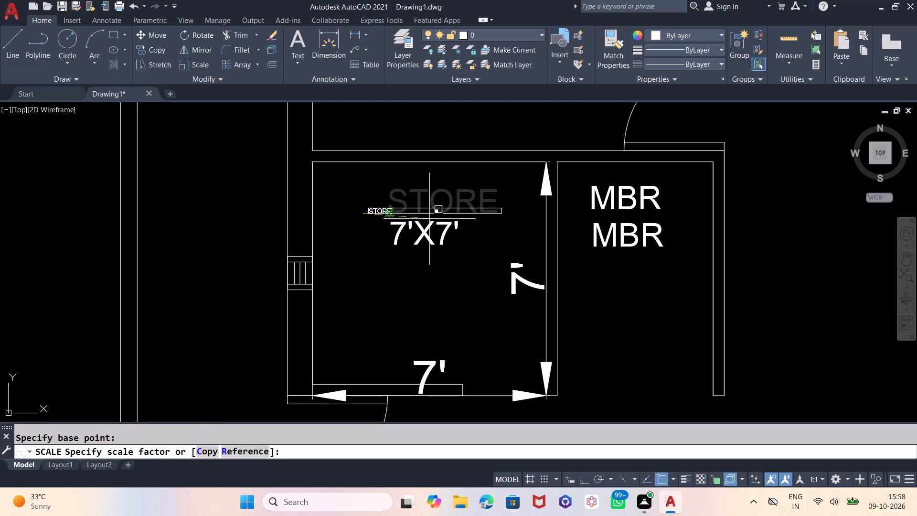
{"action": "left_click", "coordinate": [551, 213]}
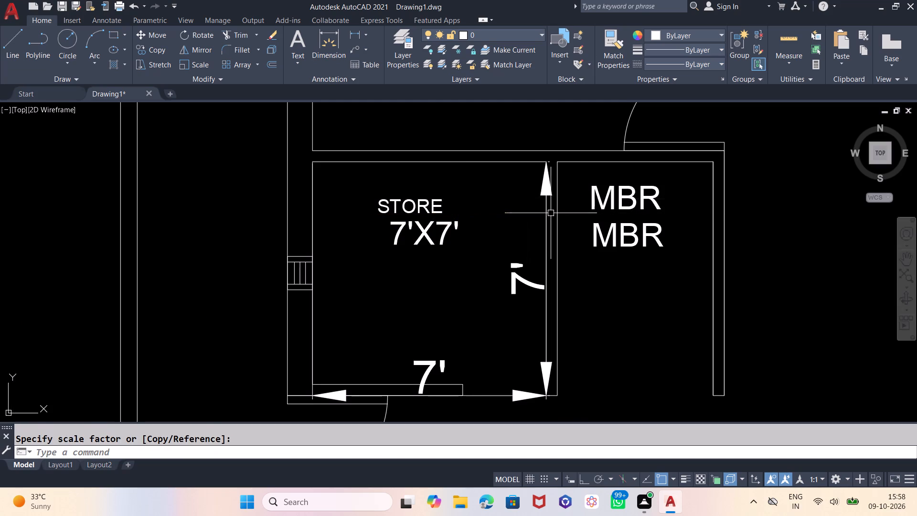
Scale the 7'X7' size text down freehand from its lower left corner, close to the STORE label's text size.
{"action": "left_click", "coordinate": [437, 231]}
{"action": "left_click", "coordinate": [424, 239]}
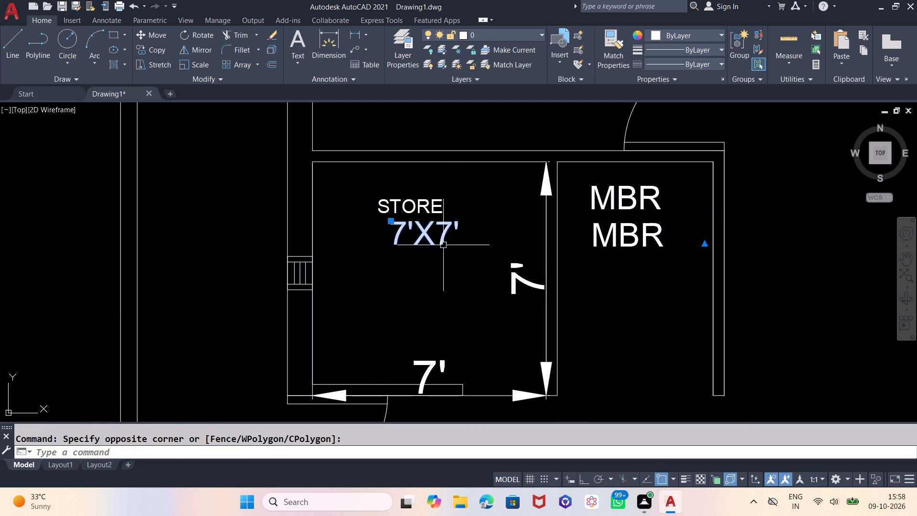
{"action": "type", "text": "SC"}
{"action": "key", "text": "Return"}
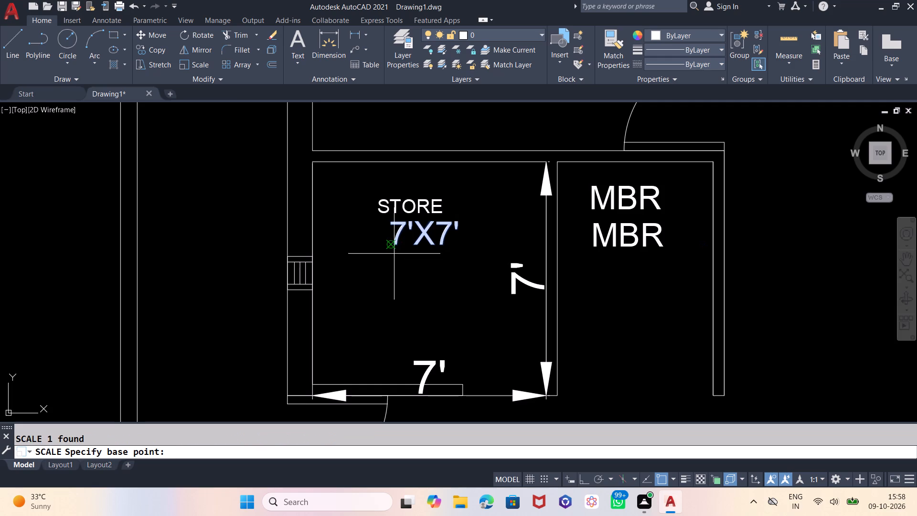
{"action": "left_click", "coordinate": [391, 254]}
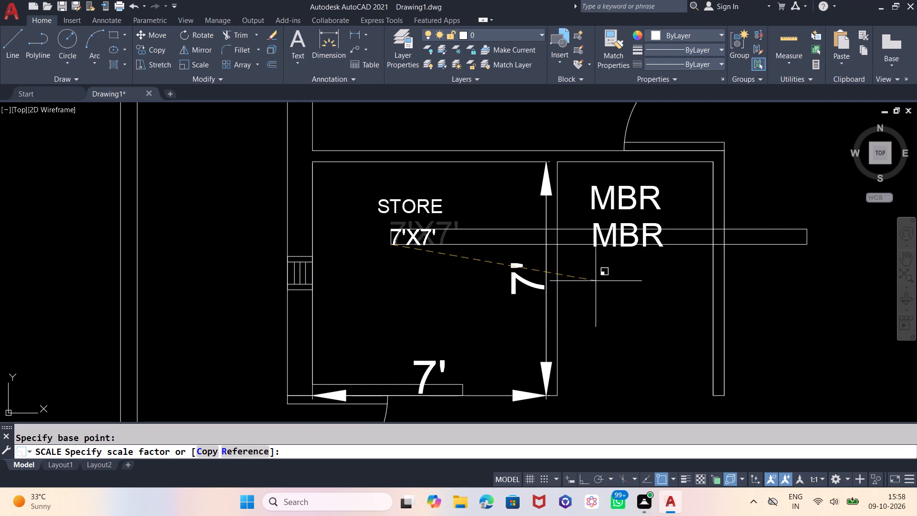
{"action": "left_click", "coordinate": [615, 279]}
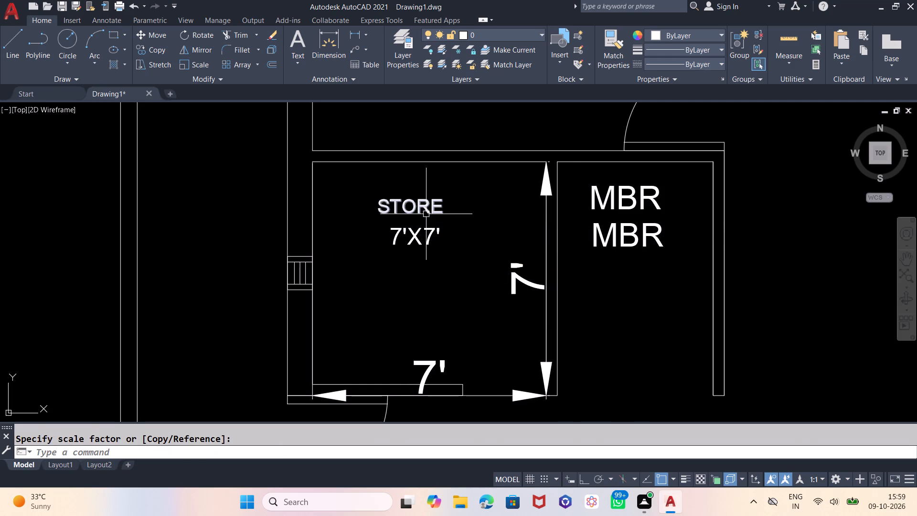
Move the STORE label slightly right and up so its left edge lines up with the 7'X7' text.
{"action": "left_click", "coordinate": [426, 211]}
{"action": "key", "text": "m"}
{"action": "key", "text": "Return"}
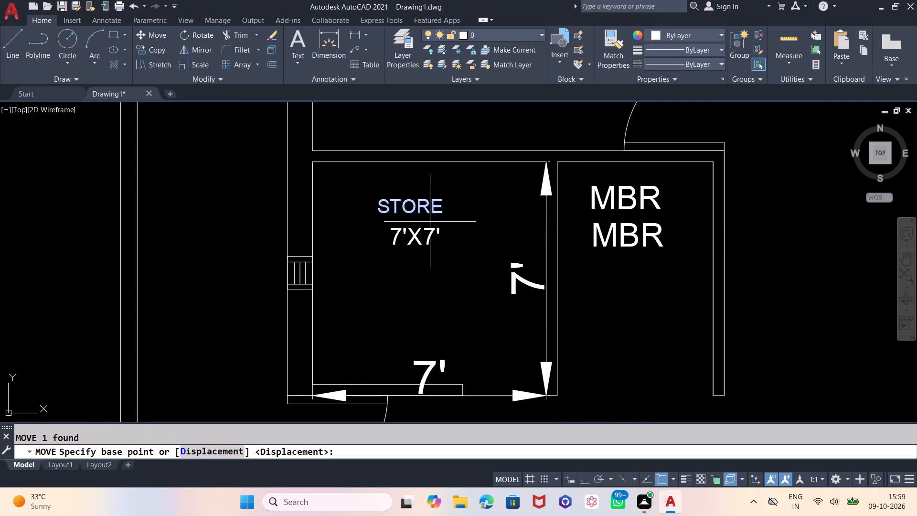
{"action": "left_click", "coordinate": [450, 183]}
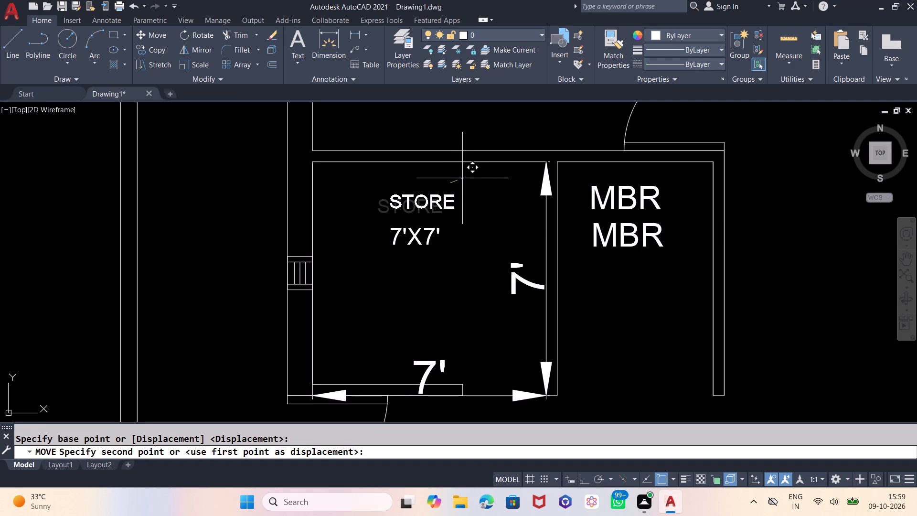
{"action": "left_click", "coordinate": [462, 178]}
Move the 7'X7' size text freehand so it sits close beneath the STORE label and centred on it.
{"action": "left_click", "coordinate": [423, 234]}
{"action": "left_click", "coordinate": [444, 234]}
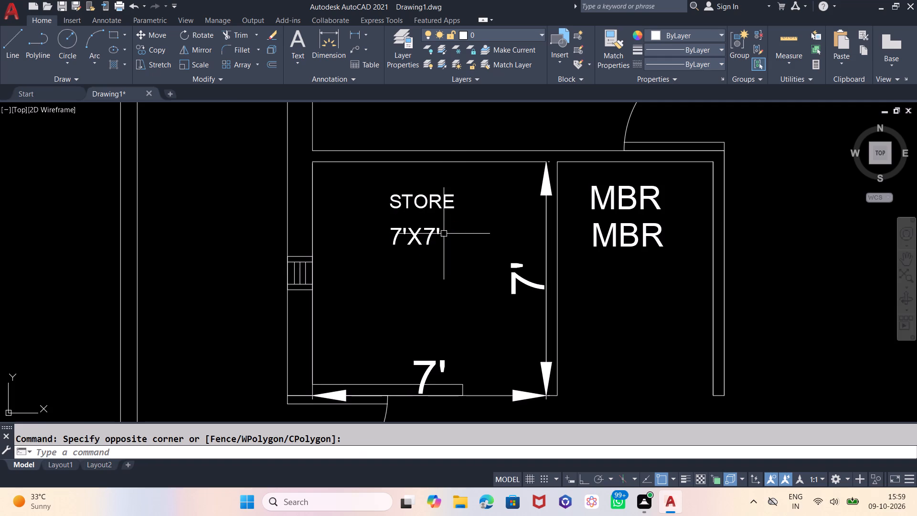
{"action": "left_click_drag", "start_coordinate": [443, 221], "coordinate": [438, 224]}
{"action": "left_click", "coordinate": [424, 237]}
{"action": "key", "text": "m"}
{"action": "key", "text": "Return"}
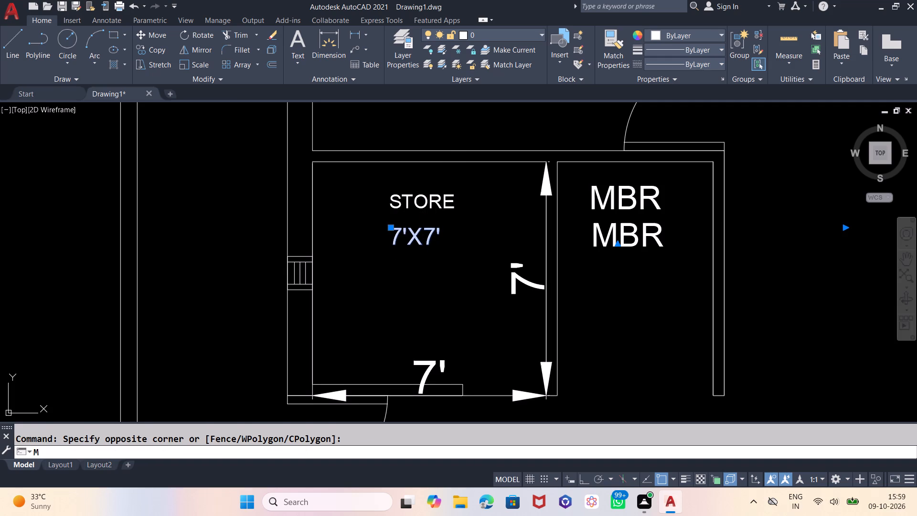
{"action": "left_click", "coordinate": [421, 259]}
{"action": "left_click", "coordinate": [429, 249]}
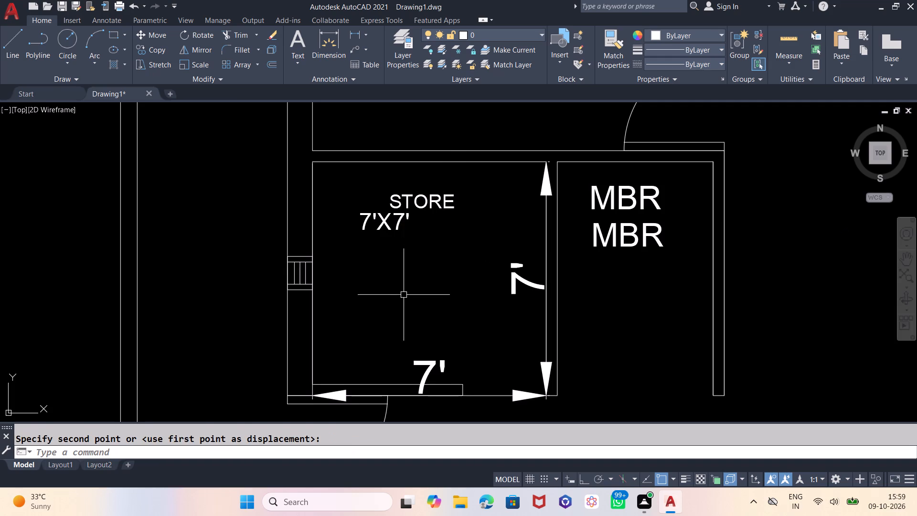
{"action": "left_click", "coordinate": [392, 213]}
{"action": "key", "text": "m"}
{"action": "key", "text": "Return"}
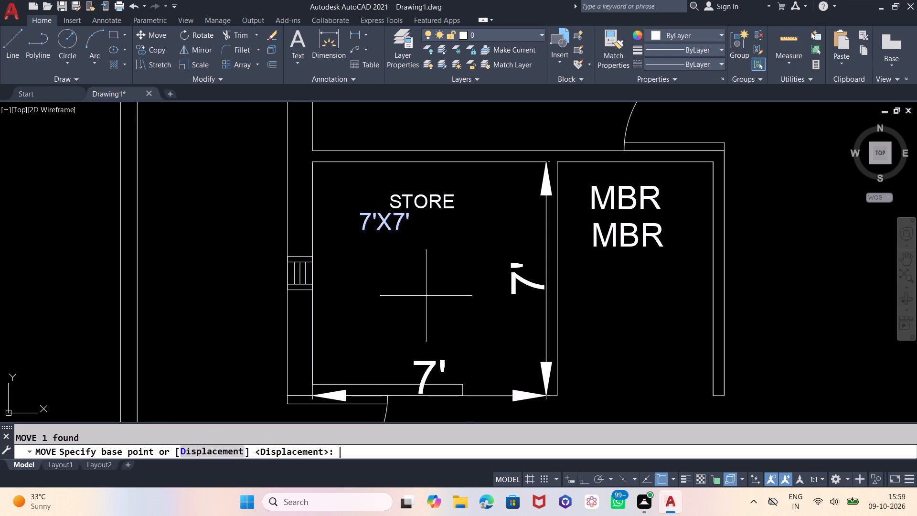
{"action": "left_click", "coordinate": [422, 296]}
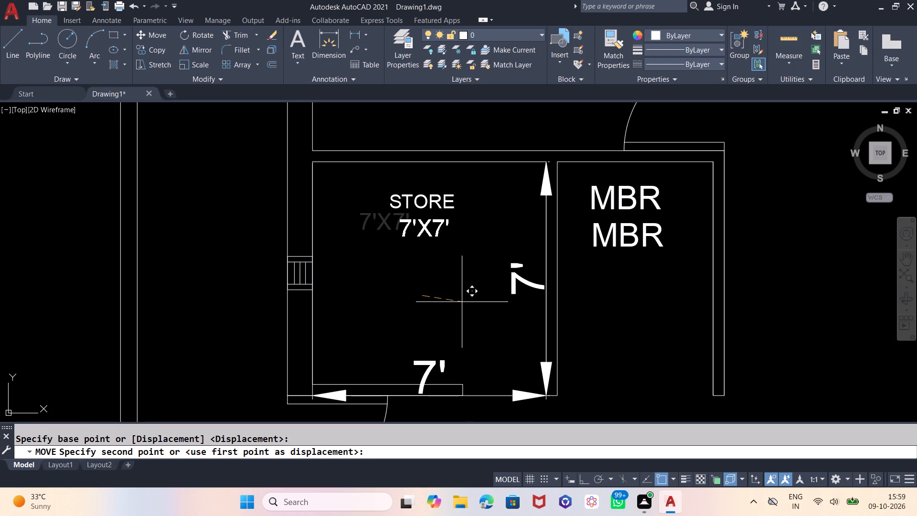
{"action": "left_click", "coordinate": [462, 302]}
Delete the two temporary 7' dimensions, horizontal and vertical, from the store room.
{"action": "scroll", "coordinate": [372, 265], "scroll_direction": "down", "scroll_amount": 2}
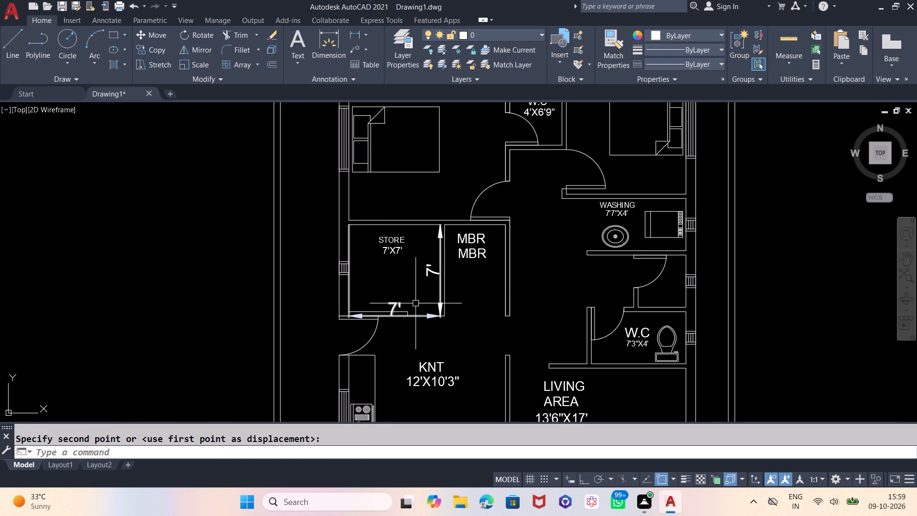
{"action": "left_click", "coordinate": [433, 269]}
{"action": "left_click", "coordinate": [388, 301]}
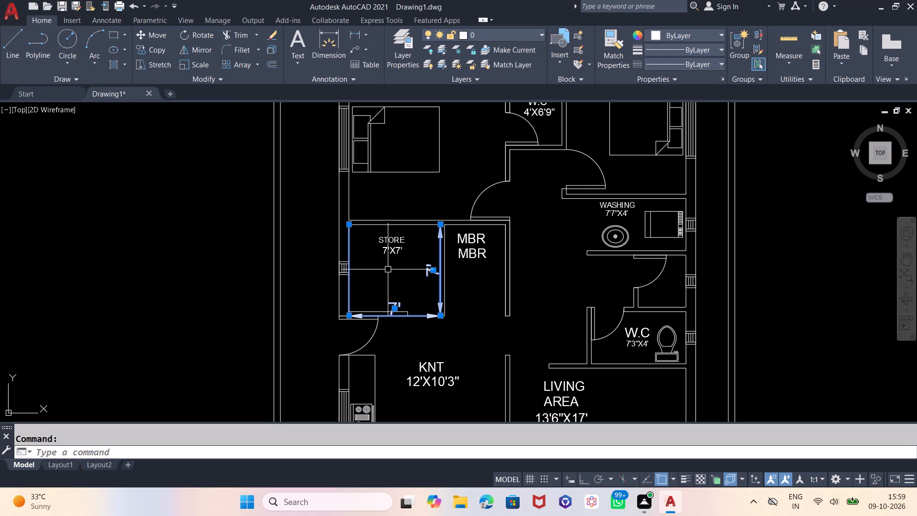
{"action": "key", "text": "Delete"}
Add temporary dimensions for the width and depth of the narrow room beside the store, along its upper wall and its side wall.
{"action": "scroll", "coordinate": [244, 249], "scroll_direction": "down", "scroll_amount": 1}
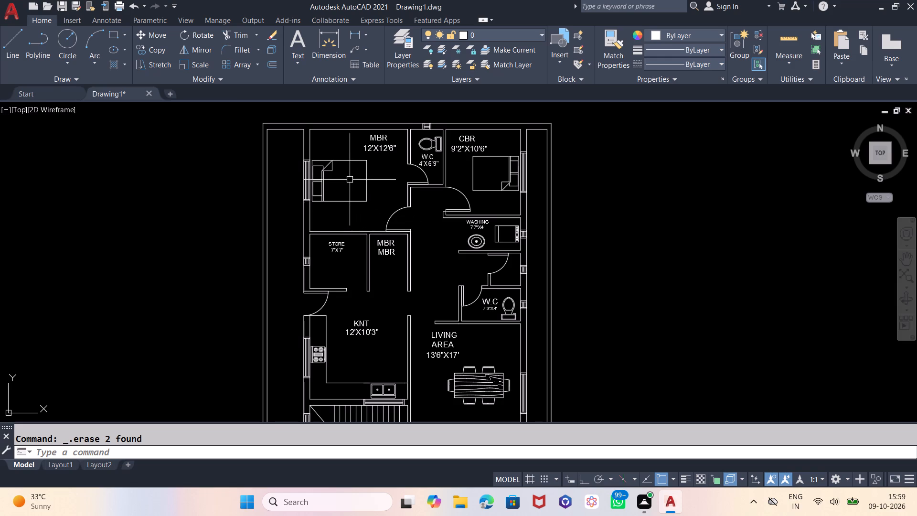
{"action": "scroll", "coordinate": [354, 137], "scroll_direction": "down", "scroll_amount": 1}
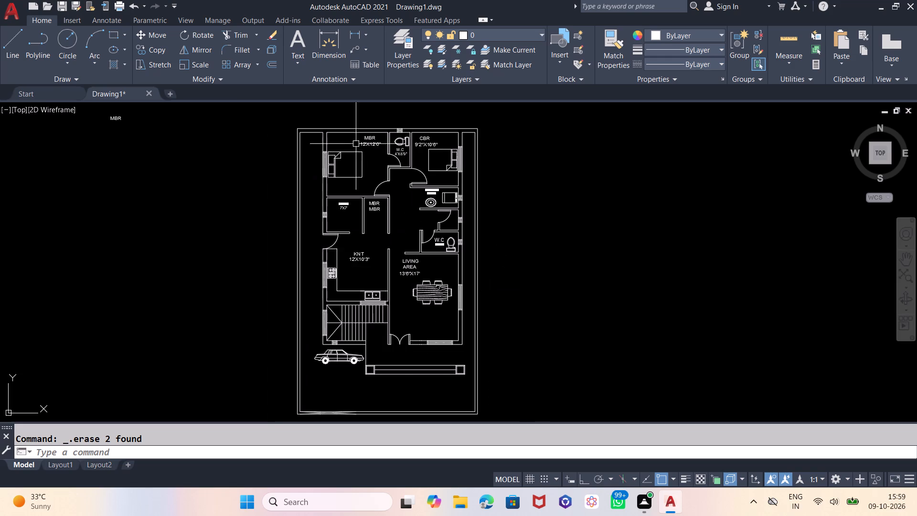
{"action": "scroll", "coordinate": [357, 208], "scroll_direction": "up", "scroll_amount": 2}
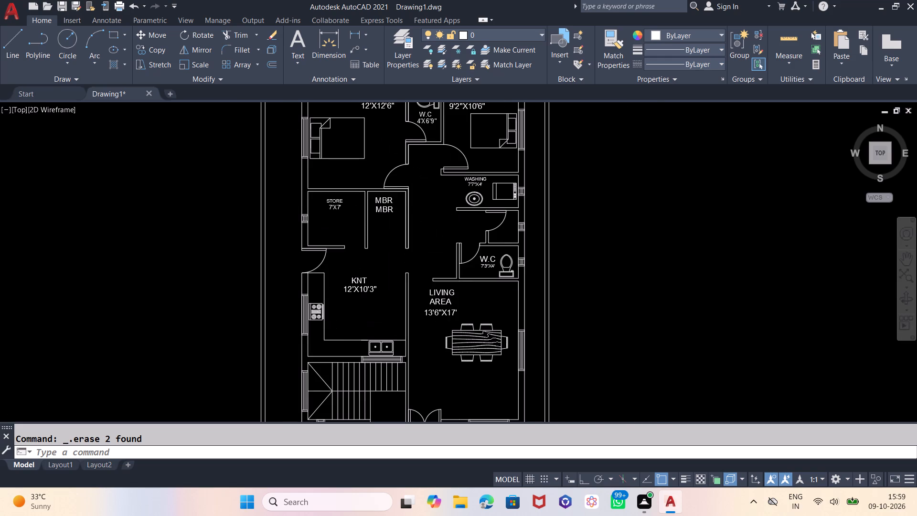
{"action": "scroll", "coordinate": [403, 194], "scroll_direction": "up", "scroll_amount": 2}
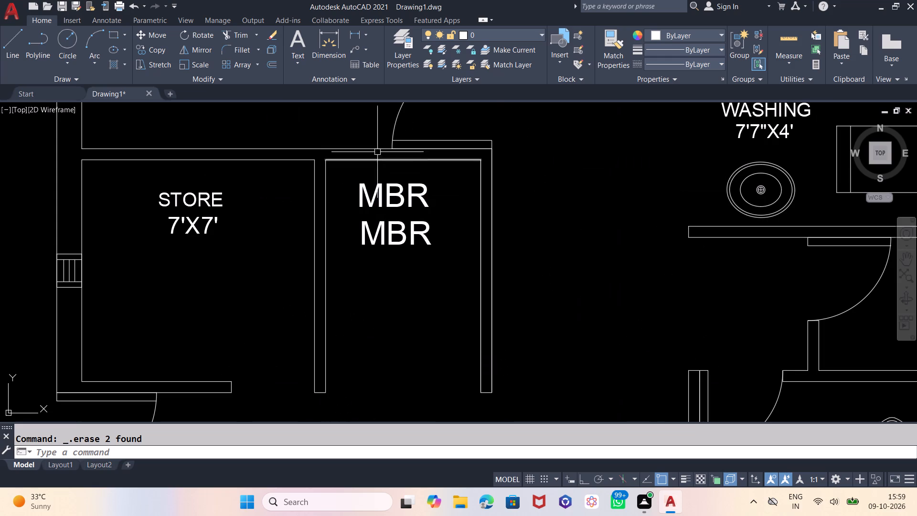
{"action": "left_click", "coordinate": [325, 40]}
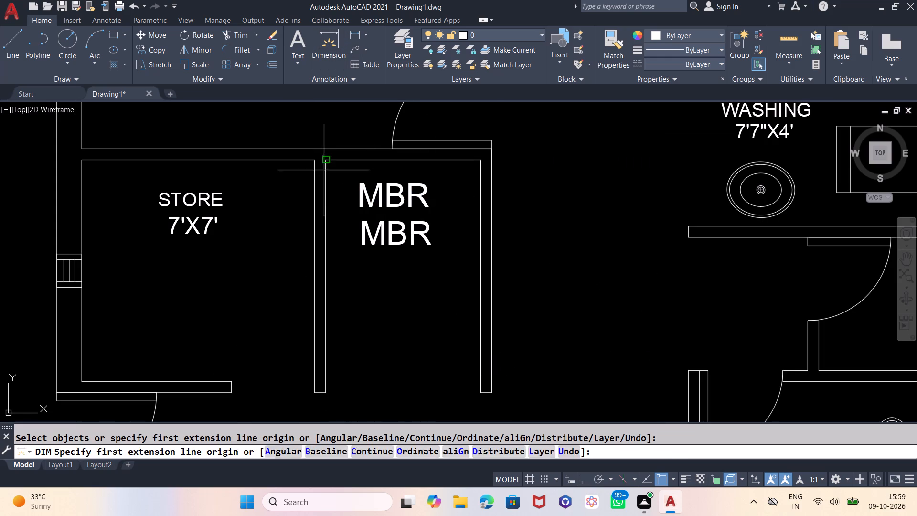
{"action": "left_click", "coordinate": [324, 159]}
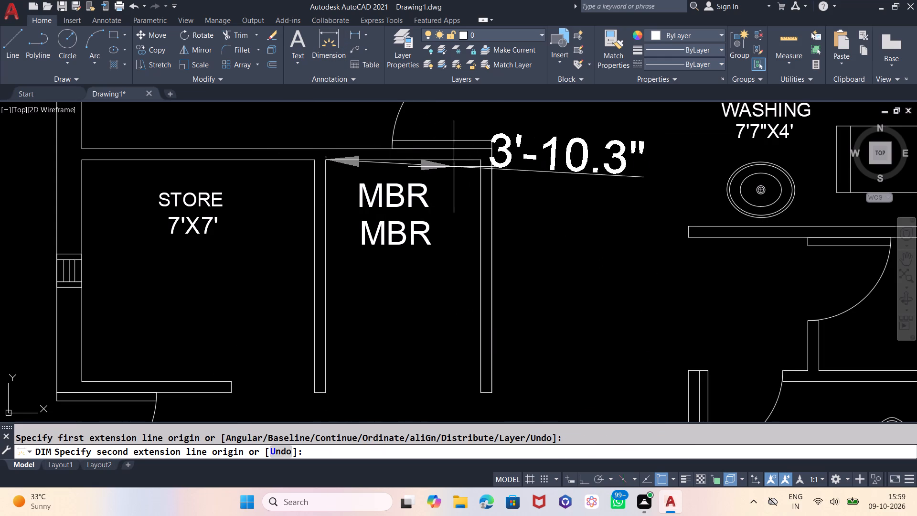
{"action": "left_click", "coordinate": [481, 159]}
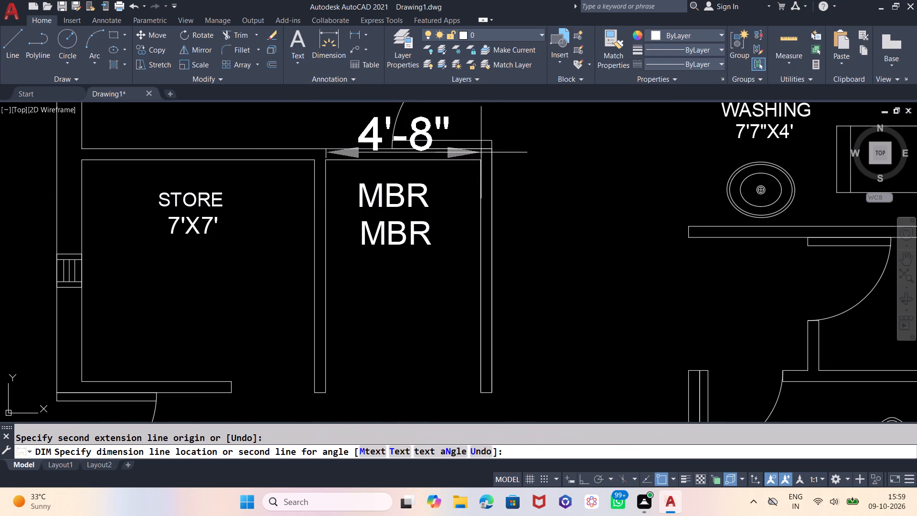
{"action": "left_click", "coordinate": [481, 152]}
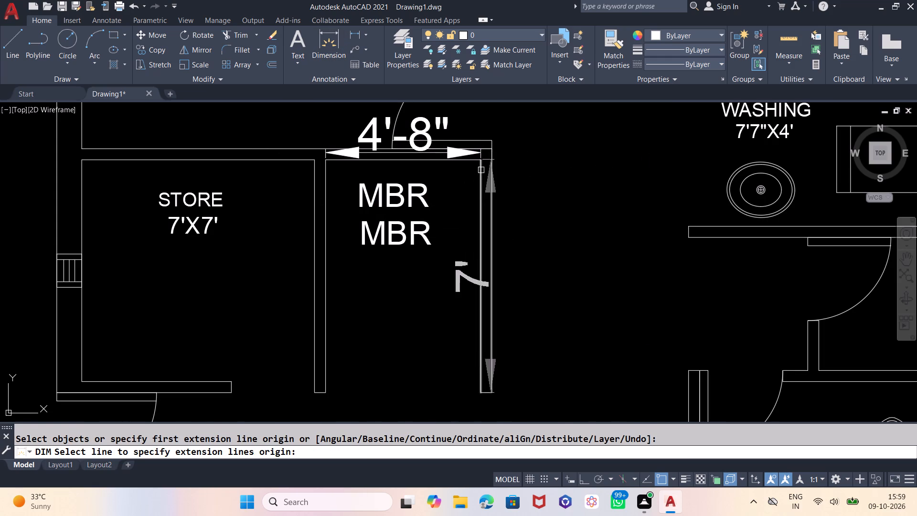
{"action": "left_click", "coordinate": [480, 160]}
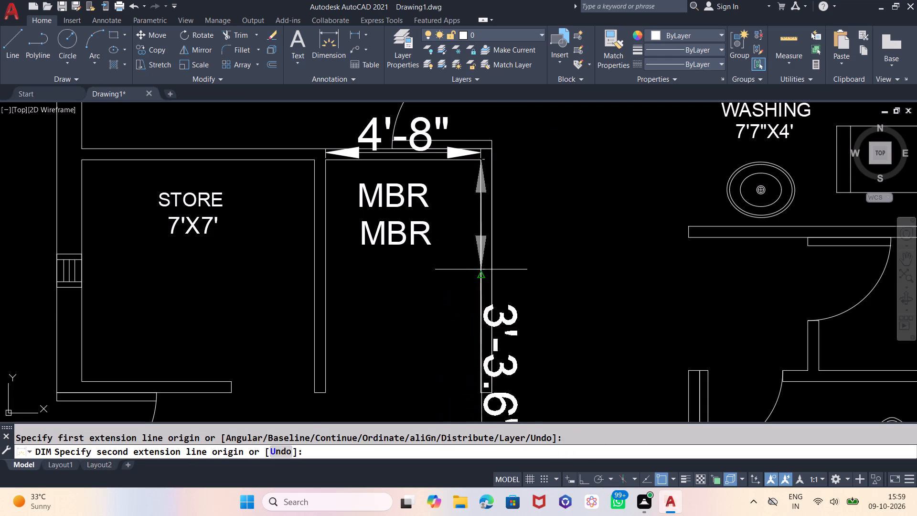
{"action": "left_click", "coordinate": [480, 393]}
{"action": "left_click", "coordinate": [480, 393]}
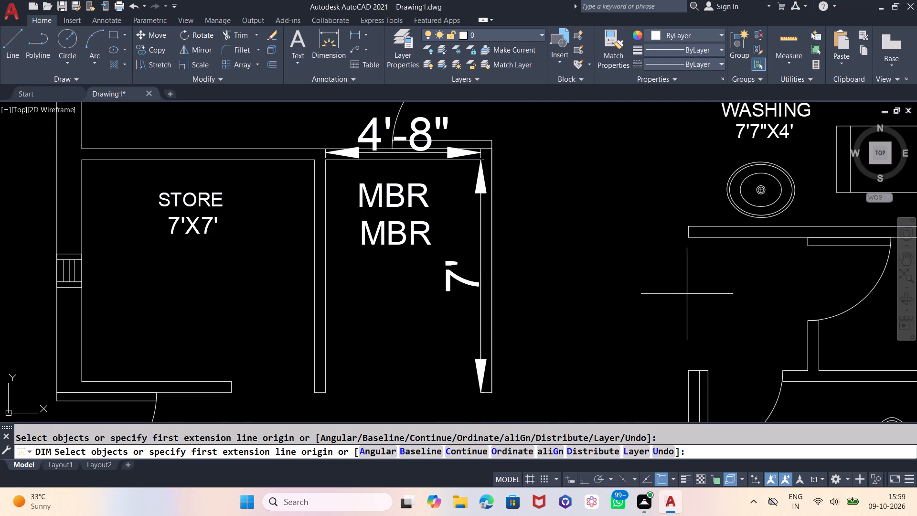
{"action": "key", "text": "Escape"}
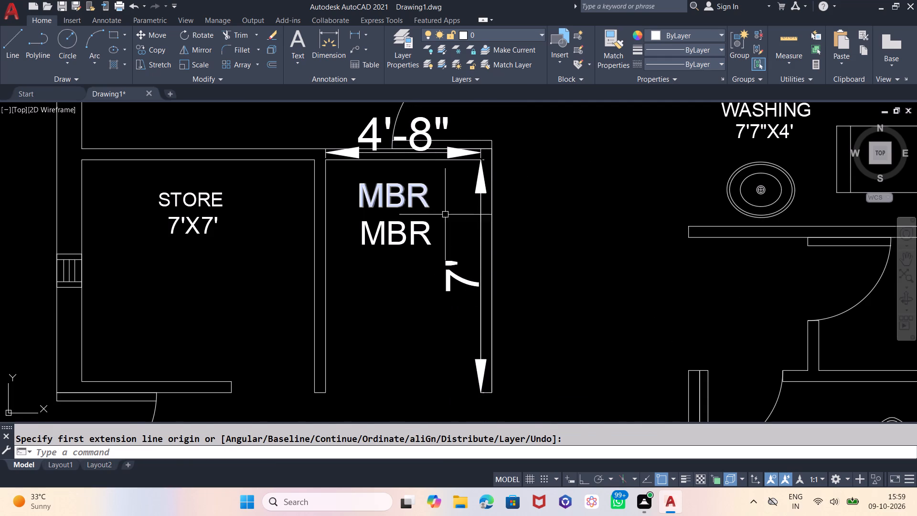
Replace the upper MBR text in the narrow room beside the store with POOJA.
{"action": "double_click", "coordinate": [424, 194]}
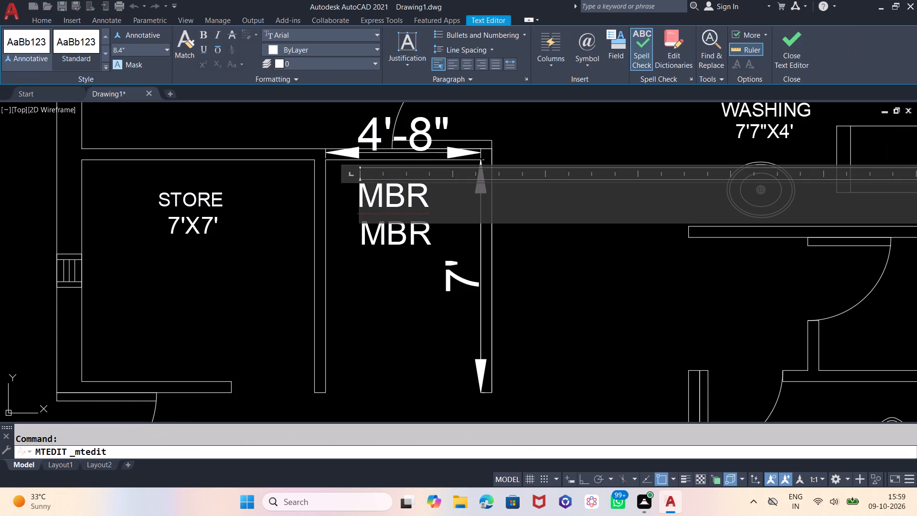
{"action": "key", "text": "BackSpace"}
{"action": "key", "text": "BackSpace"}
{"action": "key", "text": "BackSpace"}
{"action": "type", "text": "POOJA"}
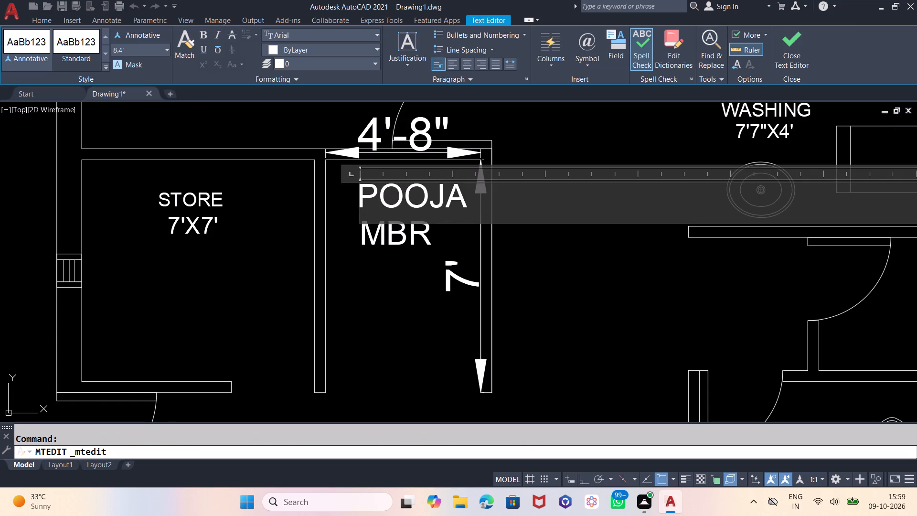
{"action": "left_click", "coordinate": [397, 300]}
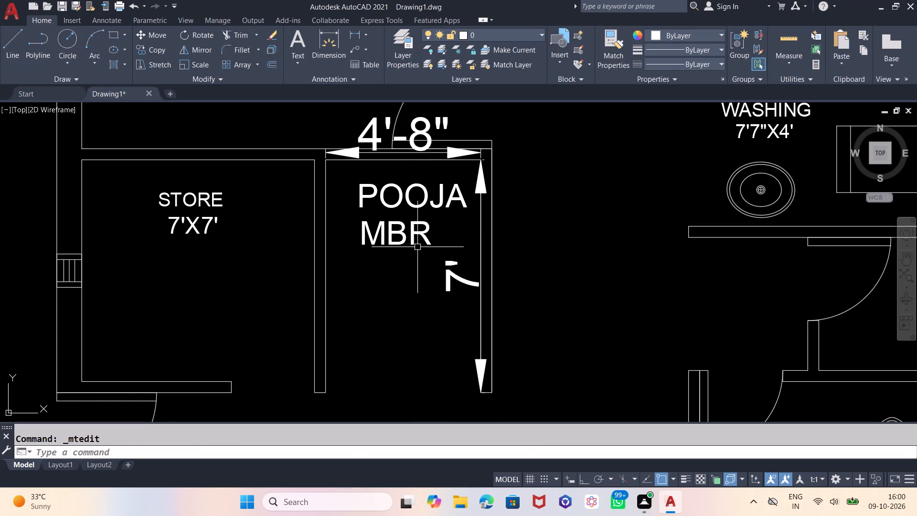
Scale the POOJA label down freehand from a base point just off its upper left corner, close to the STORE label's text size.
{"action": "left_click", "coordinate": [450, 198]}
{"action": "type", "text": "SC"}
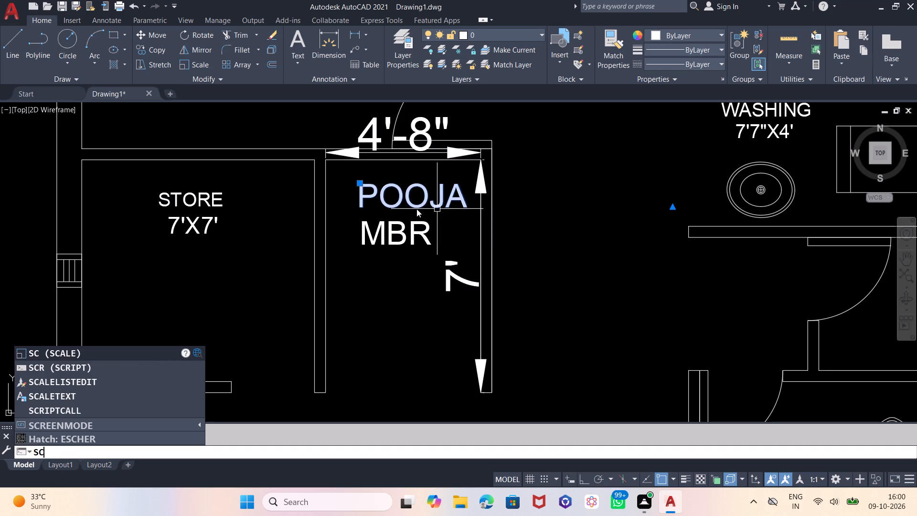
{"action": "key", "text": "Return"}
{"action": "left_click", "coordinate": [342, 179]}
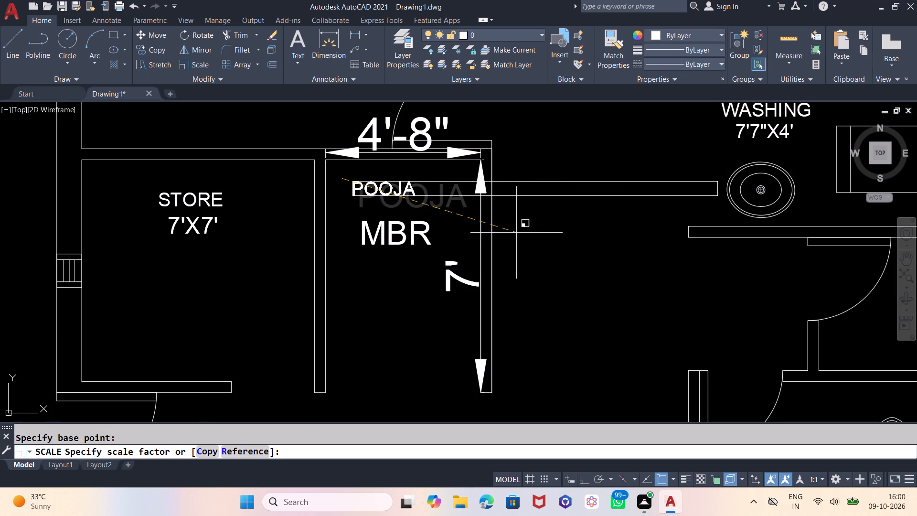
{"action": "left_click", "coordinate": [542, 226]}
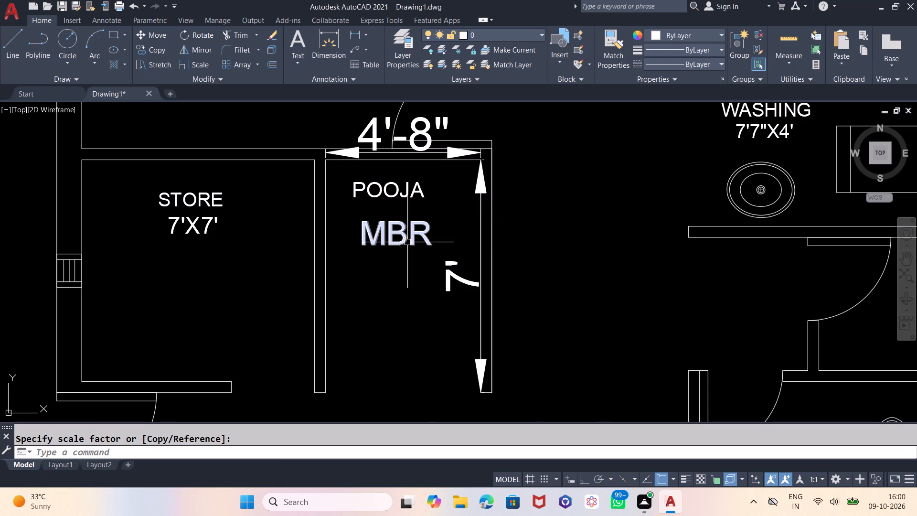
Replace the MBR text under the POOJA label with the room size 4'8"X7'.
{"action": "double_click", "coordinate": [427, 232]}
{"action": "key", "text": "BackSpace"}
{"action": "key", "text": "BackSpace"}
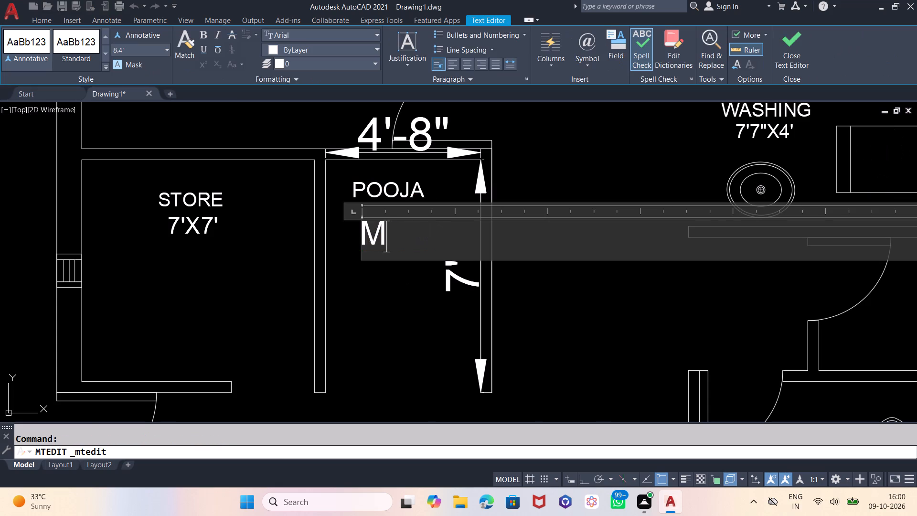
{"action": "key", "text": "BackSpace"}
{"action": "type", "text": "4'8"}
{"action": "key", "text": "shift+quotedbl"}
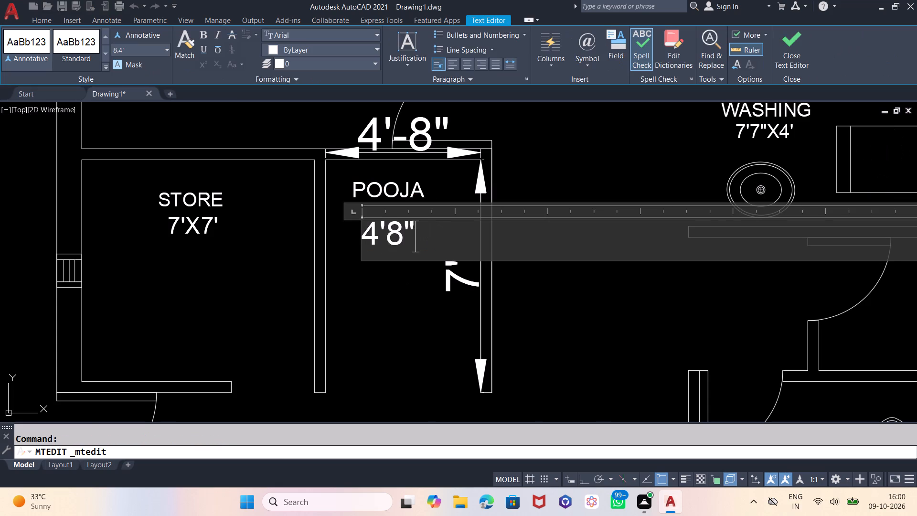
{"action": "key", "text": "x"}
{"action": "type", "text": "7'"}
{"action": "left_click", "coordinate": [516, 176]}
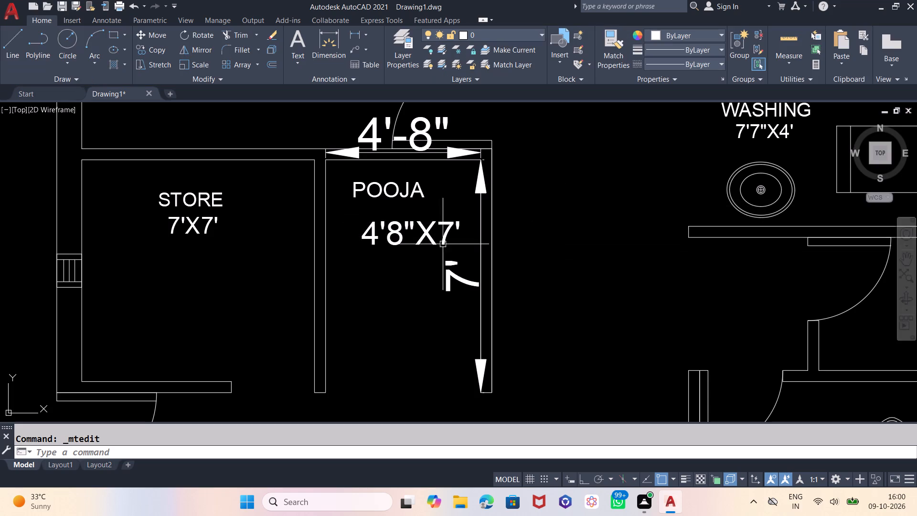
Scale the 4'8"X7' size text down freehand from its upper left corner, close to the POOJA label's text size.
{"action": "left_click", "coordinate": [438, 241]}
{"action": "type", "text": "SC"}
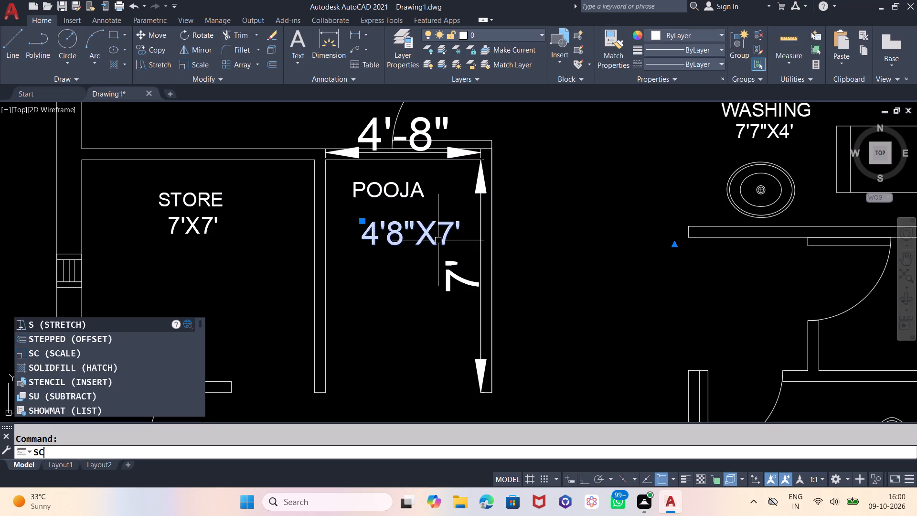
{"action": "key", "text": "Return"}
{"action": "left_click", "coordinate": [355, 225]}
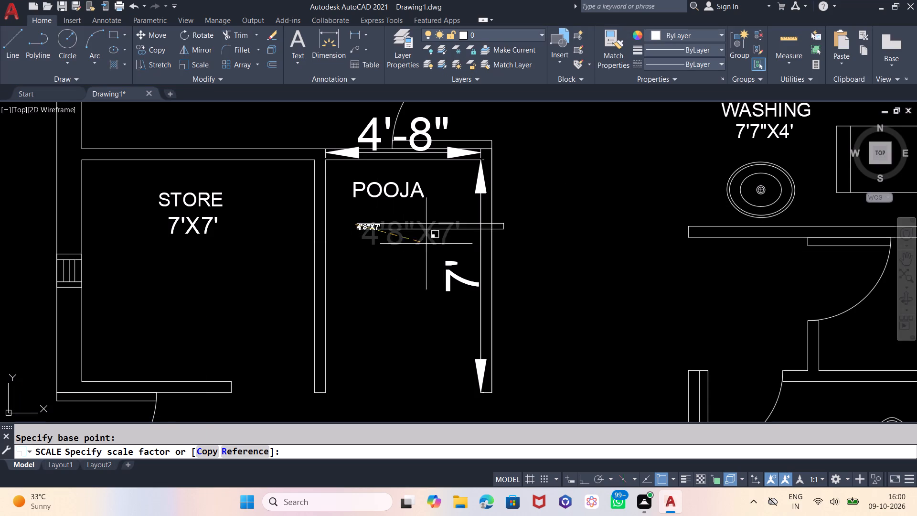
{"action": "left_click", "coordinate": [543, 252]}
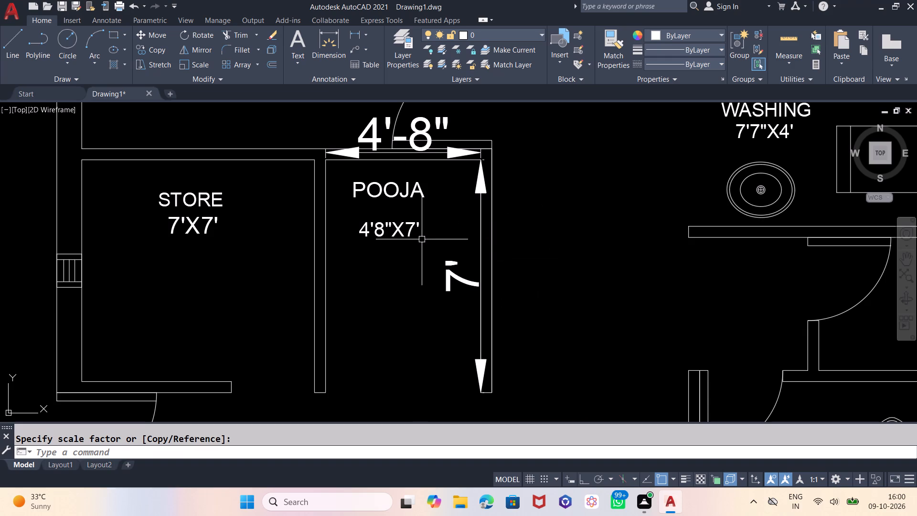
Move the 4'8"X7' size text up so it sits close beneath the POOJA label.
{"action": "left_click", "coordinate": [410, 229]}
{"action": "key", "text": "m"}
{"action": "key", "text": "Return"}
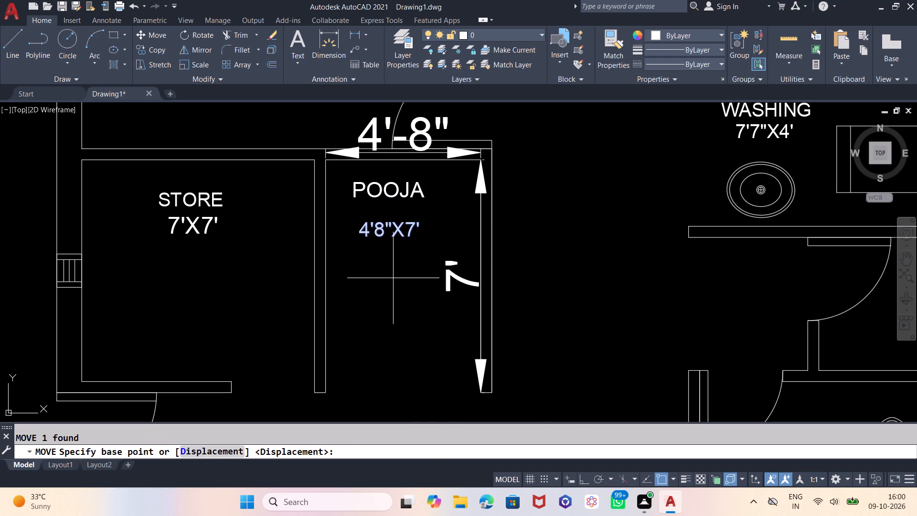
{"action": "left_click", "coordinate": [388, 274]}
{"action": "left_click", "coordinate": [390, 261]}
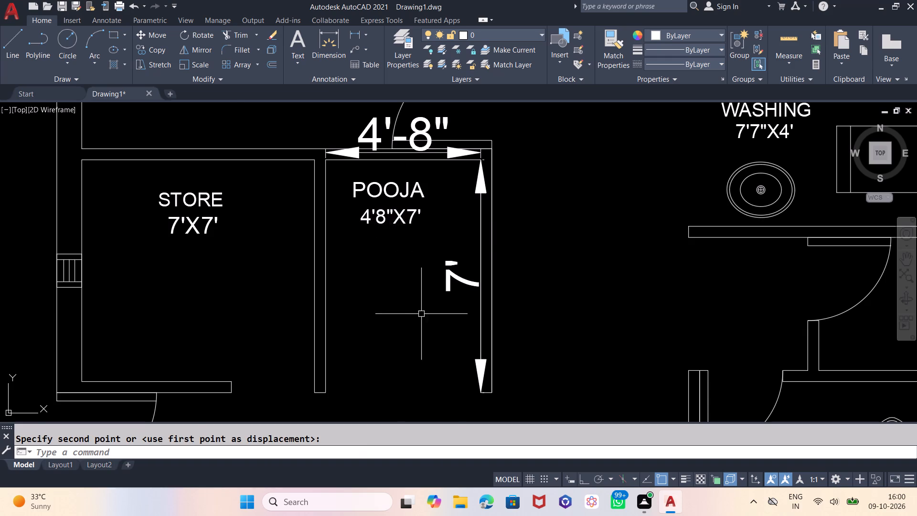
Delete the spare MBR text lying outside the floor plan, beyond its upper left corner.
{"action": "scroll", "coordinate": [401, 304], "scroll_direction": "down", "scroll_amount": 2}
{"action": "scroll", "coordinate": [308, 247], "scroll_direction": "down", "scroll_amount": 1}
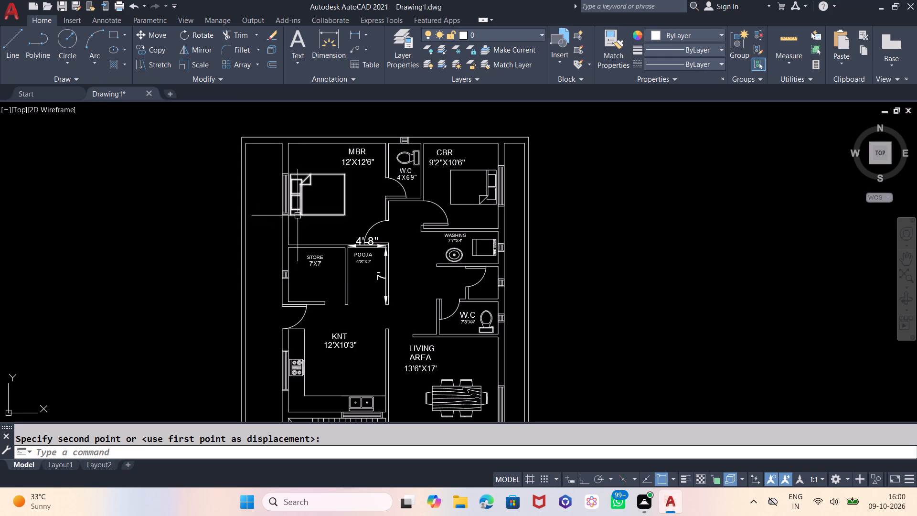
{"action": "key", "text": "z"}
{"action": "key", "text": "Return"}
{"action": "key", "text": "e"}
{"action": "key", "text": "Return"}
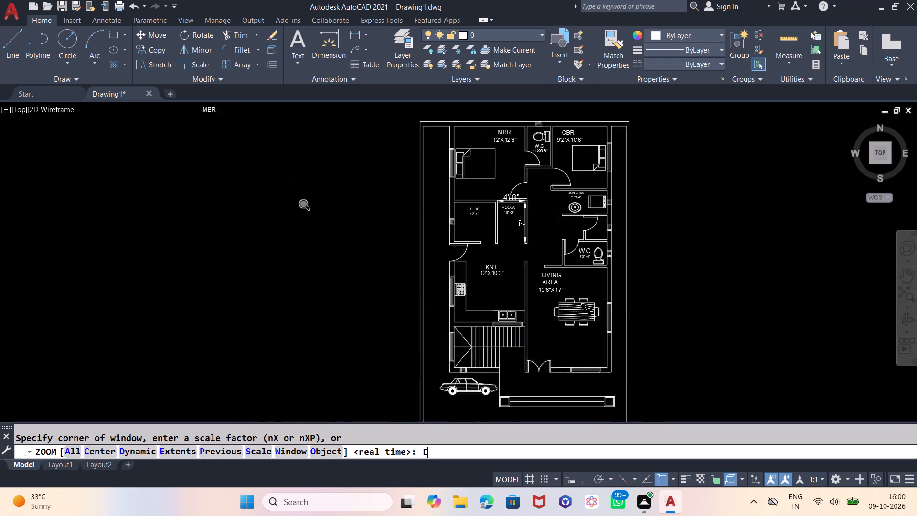
{"action": "left_click", "coordinate": [265, 108]}
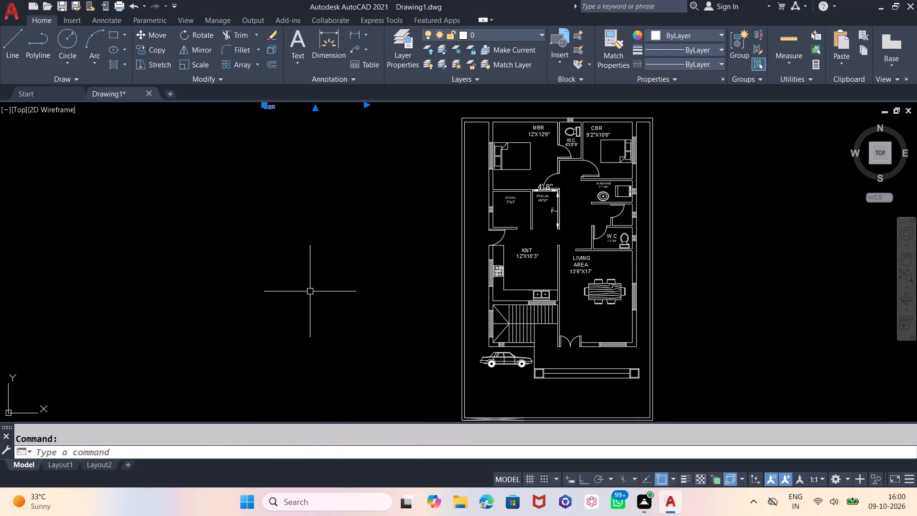
{"action": "key", "text": "Delete"}
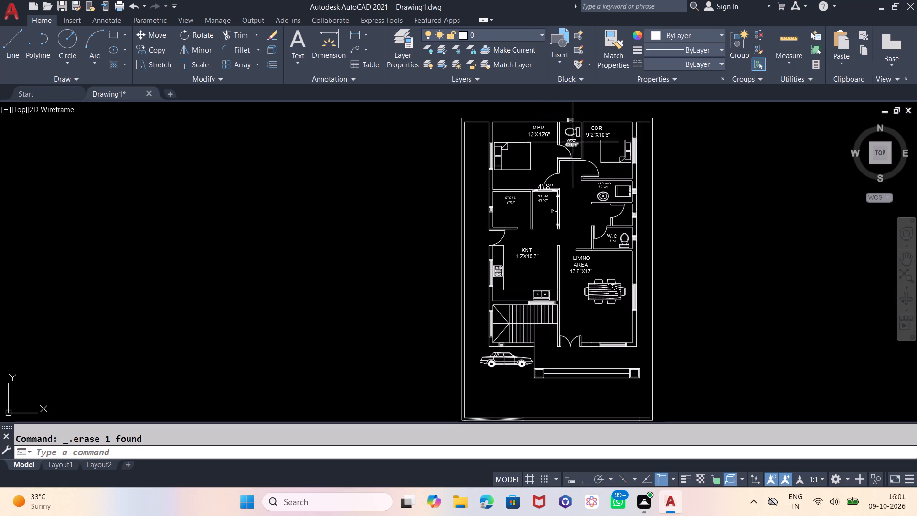
Delete the temporary width and height dimensions from the POOJA room.
{"action": "scroll", "coordinate": [545, 178], "scroll_direction": "up", "scroll_amount": 3}
{"action": "left_click", "coordinate": [557, 202]}
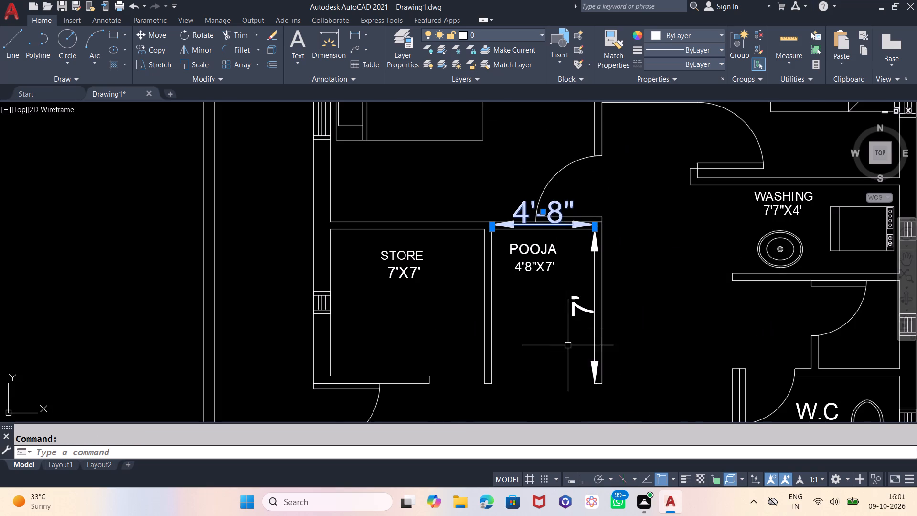
{"action": "left_click", "coordinate": [572, 317]}
{"action": "key", "text": "Delete"}
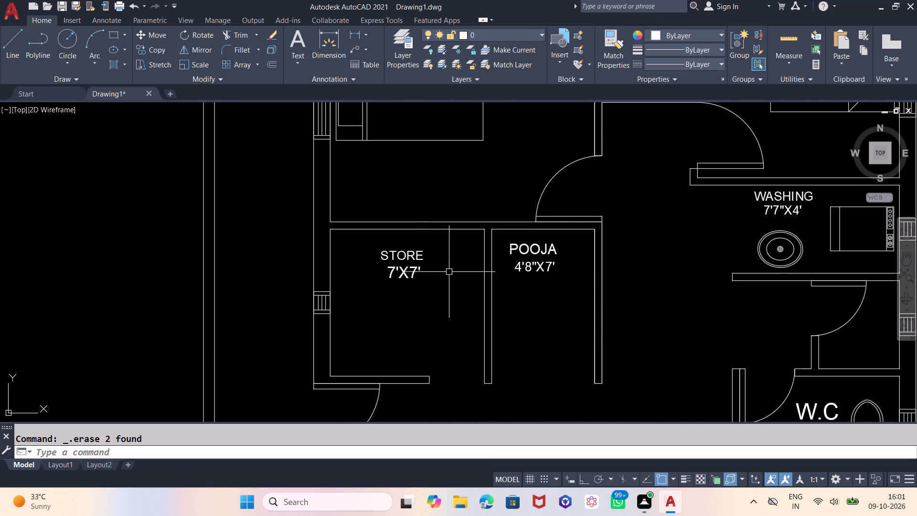
Copy the STORE label to two places: just above the gate in the front boundary wall and beneath the car.
{"action": "scroll", "coordinate": [448, 271], "scroll_direction": "down", "scroll_amount": 2}
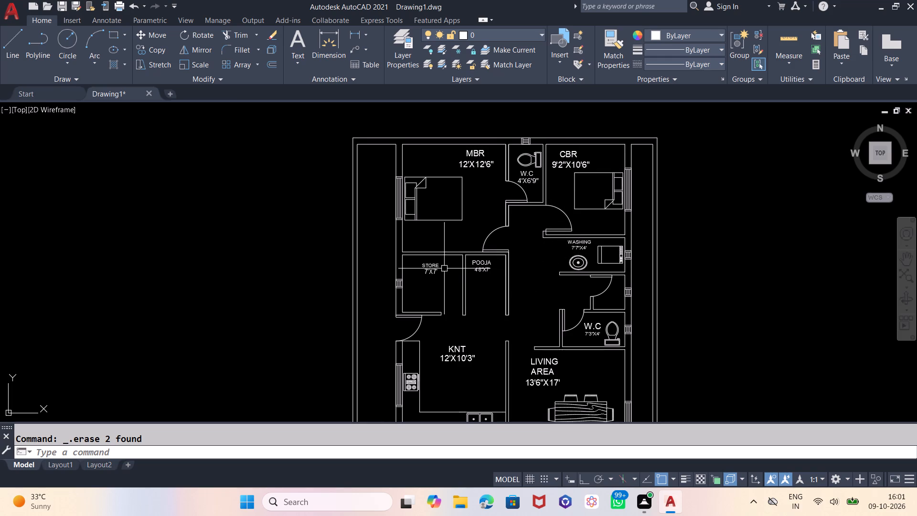
{"action": "scroll", "coordinate": [441, 218], "scroll_direction": "down", "scroll_amount": 1}
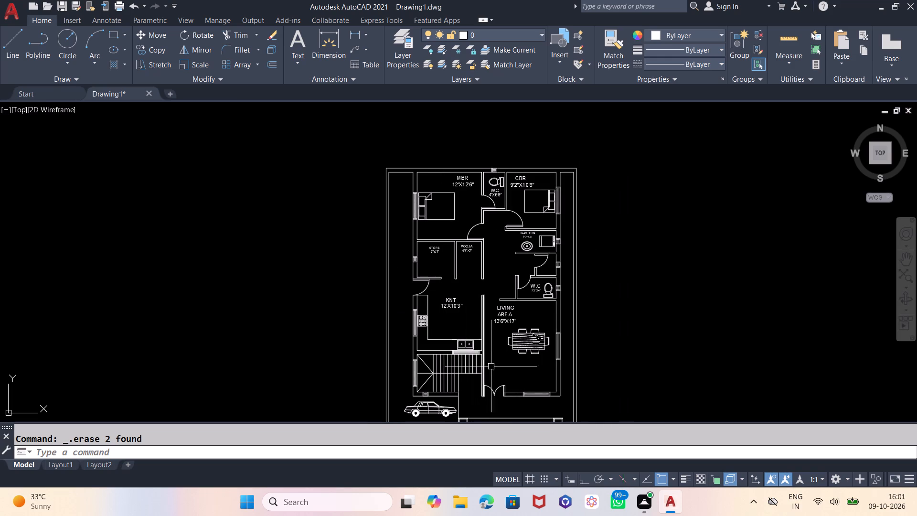
{"action": "scroll", "coordinate": [501, 318], "scroll_direction": "up", "scroll_amount": 1}
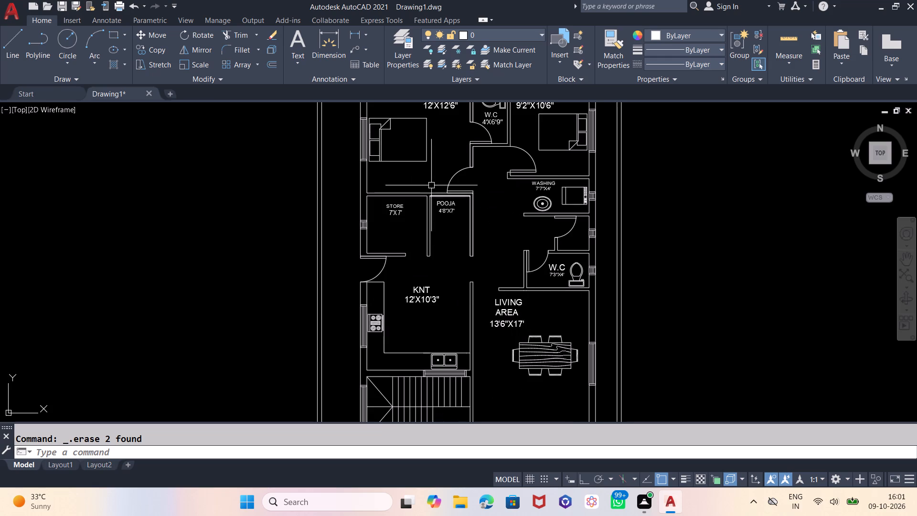
{"action": "scroll", "coordinate": [431, 182], "scroll_direction": "down", "scroll_amount": 2}
{"action": "scroll", "coordinate": [432, 255], "scroll_direction": "up", "scroll_amount": 1}
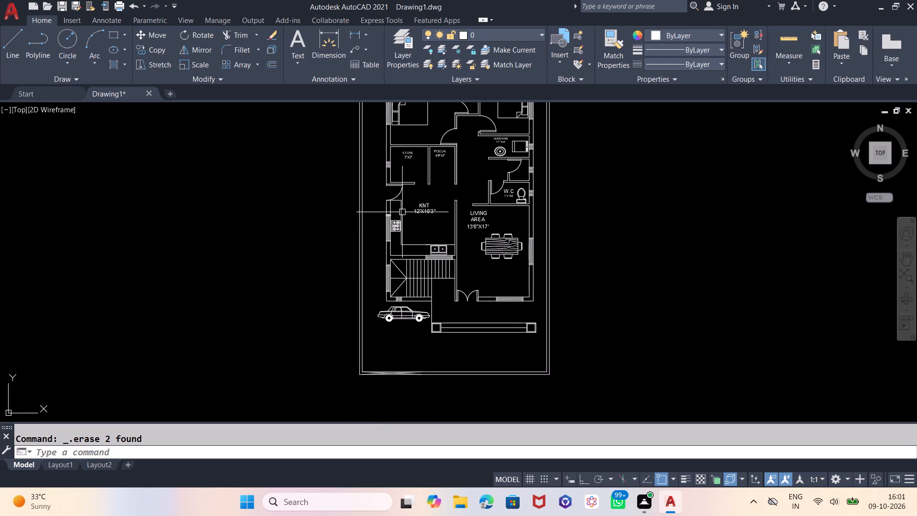
{"action": "scroll", "coordinate": [403, 154], "scroll_direction": "up", "scroll_amount": 3}
{"action": "left_click", "coordinate": [418, 147]}
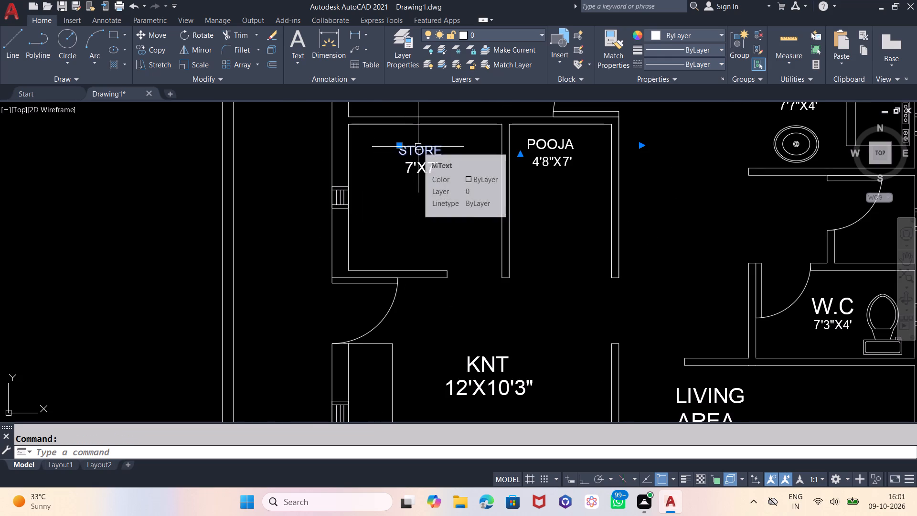
{"action": "type", "text": "CP"}
{"action": "key", "text": "Return"}
{"action": "left_click", "coordinate": [418, 147]}
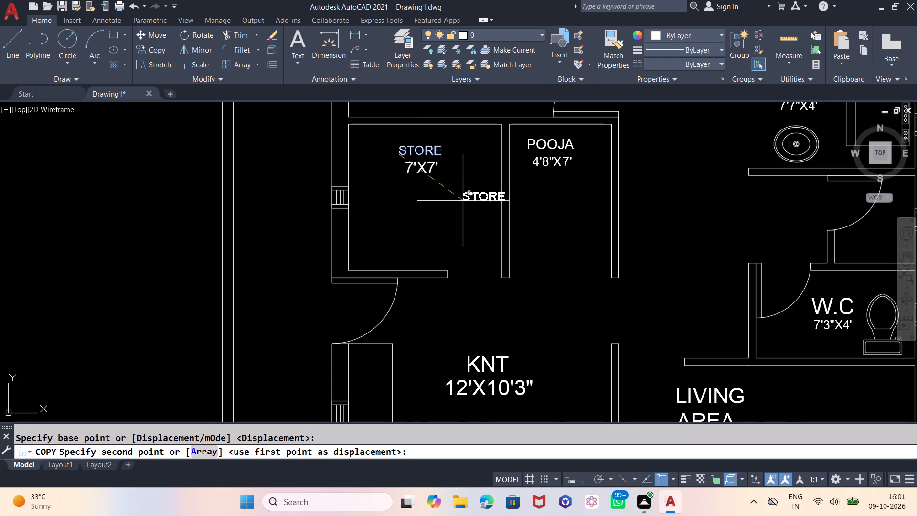
{"action": "scroll", "coordinate": [452, 172], "scroll_direction": "down", "scroll_amount": 3}
{"action": "scroll", "coordinate": [407, 402], "scroll_direction": "up", "scroll_amount": 2}
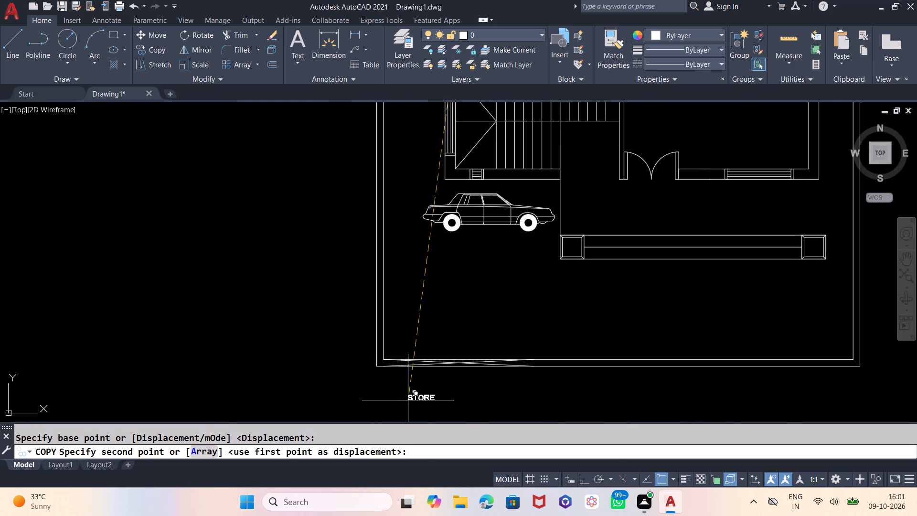
{"action": "scroll", "coordinate": [439, 352], "scroll_direction": "up", "scroll_amount": 1}
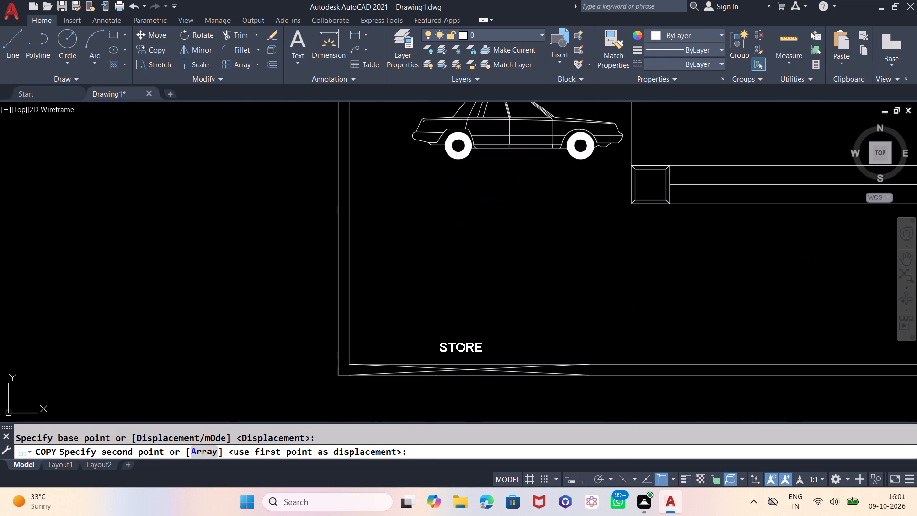
{"action": "left_click", "coordinate": [435, 353]}
{"action": "scroll", "coordinate": [466, 408], "scroll_direction": "down", "scroll_amount": 2}
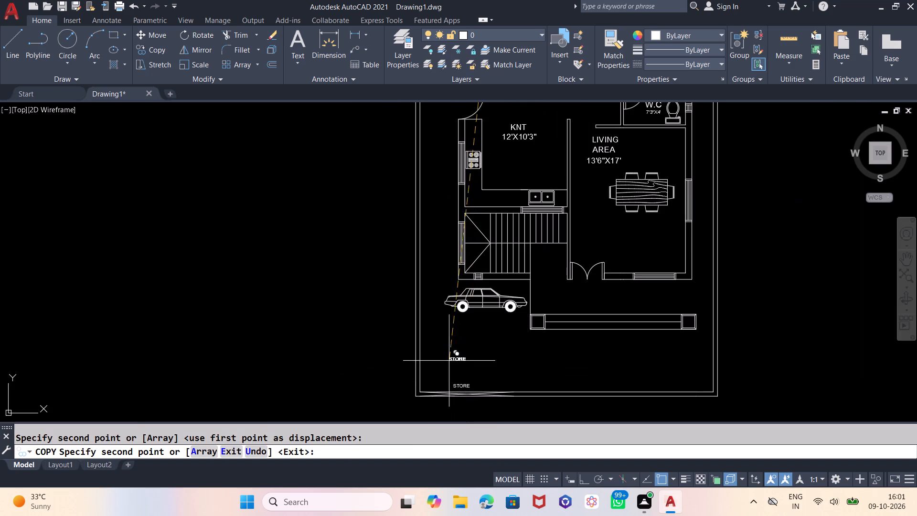
{"action": "scroll", "coordinate": [461, 333], "scroll_direction": "up", "scroll_amount": 1}
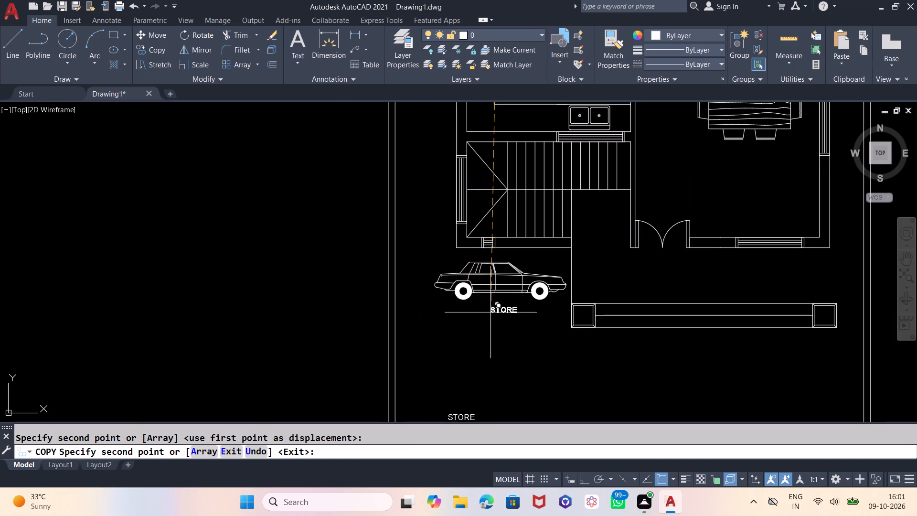
{"action": "left_click", "coordinate": [490, 312]}
{"action": "key", "text": "Escape"}
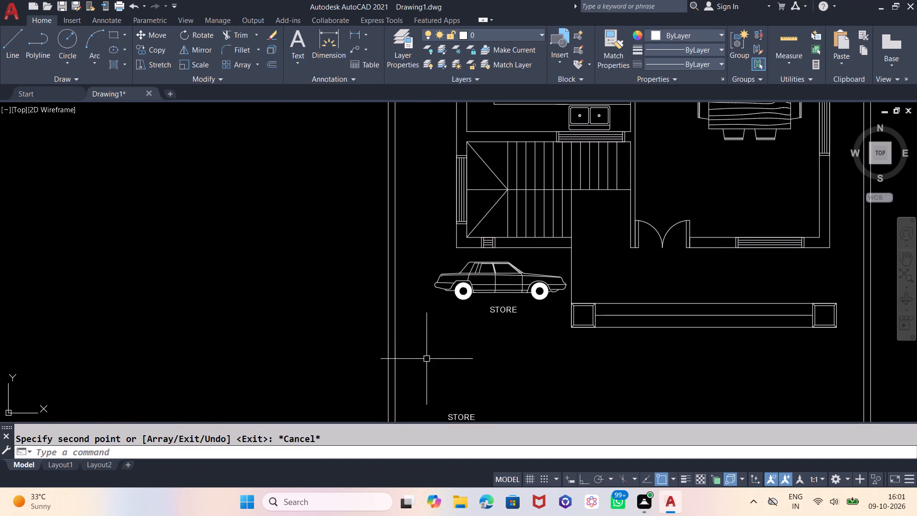
Replace the text of the STORE copy above the front boundary opening with GATE.
{"action": "scroll", "coordinate": [380, 282], "scroll_direction": "down", "scroll_amount": 1}
{"action": "scroll", "coordinate": [449, 363], "scroll_direction": "up", "scroll_amount": 2}
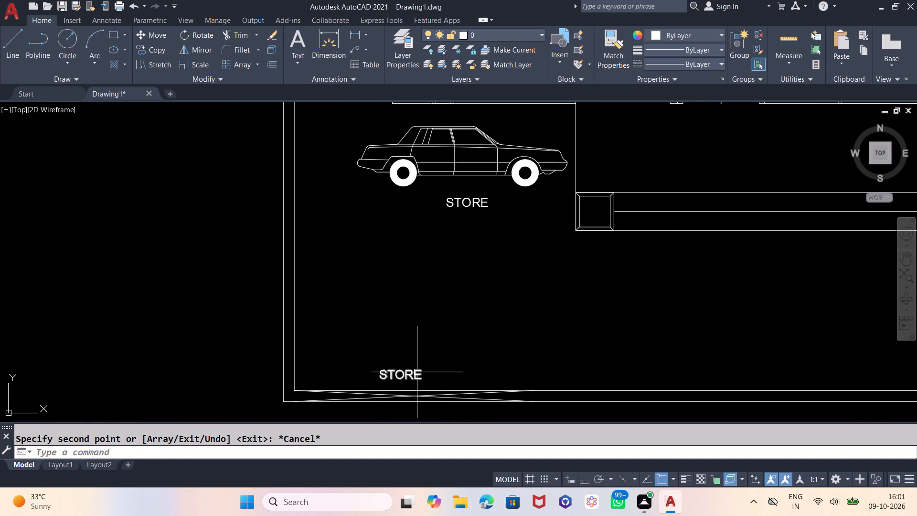
{"action": "double_click", "coordinate": [419, 372]}
{"action": "key", "text": "BackSpace"}
{"action": "key", "text": "BackSpace"}
{"action": "key", "text": "BackSpace"}
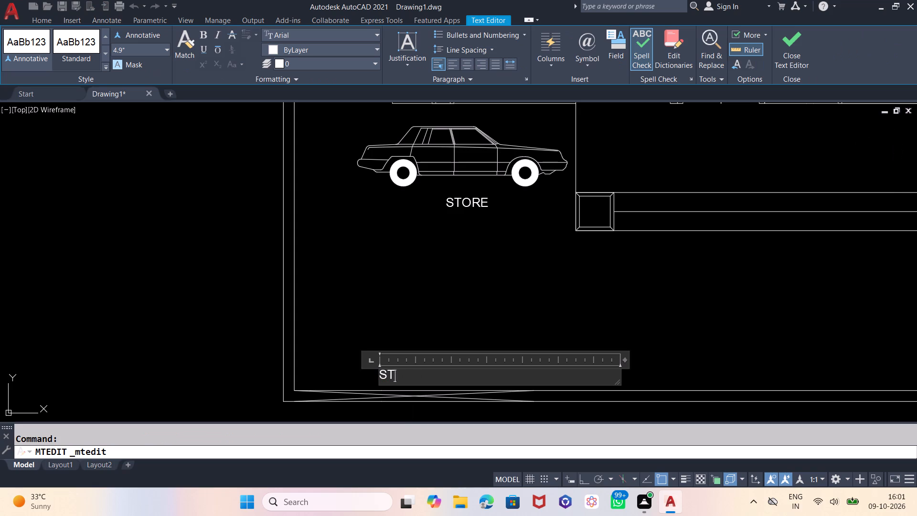
{"action": "key", "text": "BackSpace"}
{"action": "key", "text": "BackSpace"}
{"action": "type", "text": "GATE"}
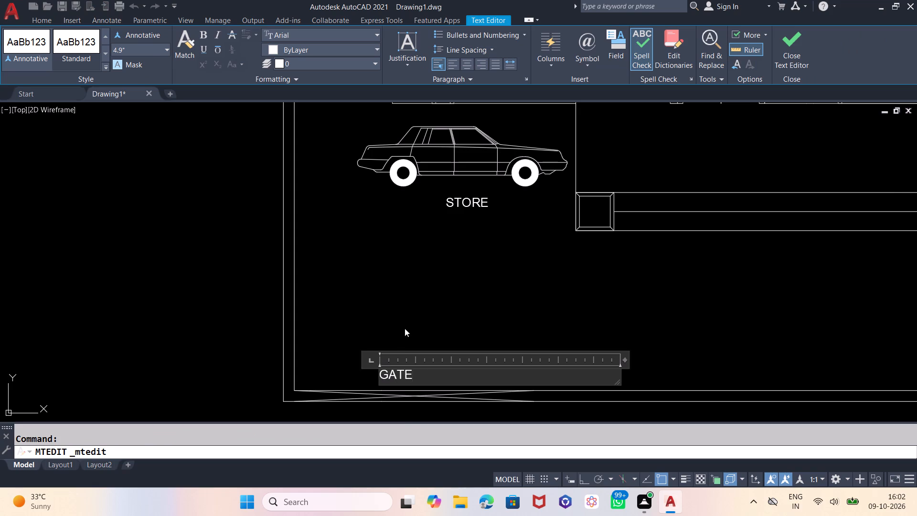
{"action": "left_click", "coordinate": [406, 327]}
Replace the text of the STORE copy beneath the car with PARKING.
{"action": "double_click", "coordinate": [489, 203]}
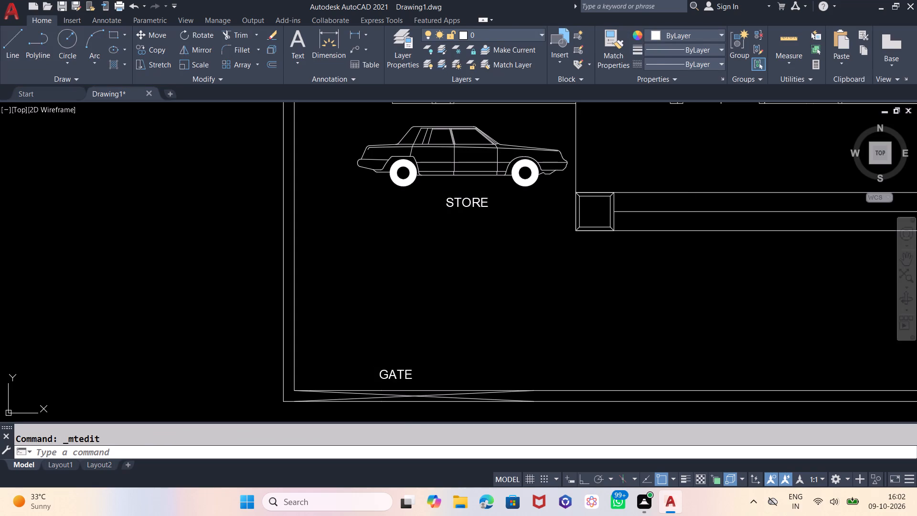
{"action": "key", "text": "BackSpace"}
{"action": "key", "text": "BackSpace"}
{"action": "key", "text": "BackSpace"}
{"action": "key", "text": "BackSpace"}
{"action": "key", "text": "BackSpace"}
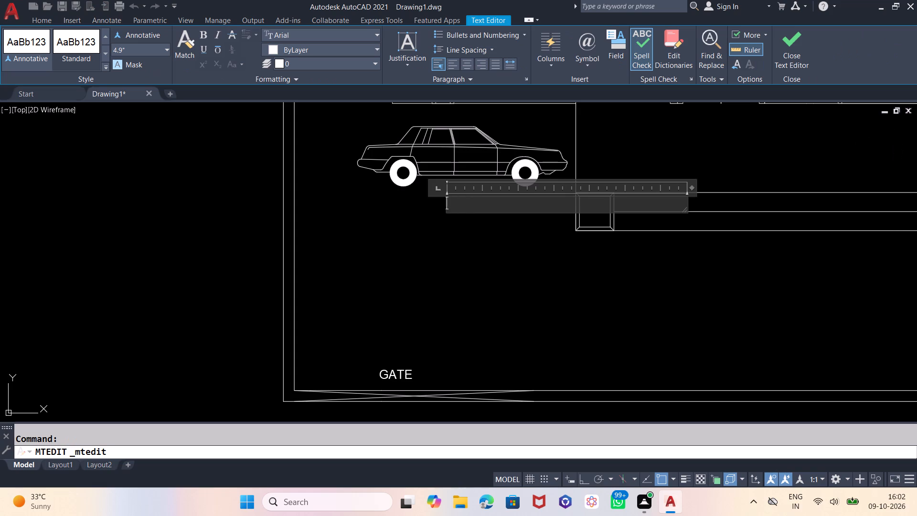
{"action": "type", "text": "PA"}
{"action": "type", "text": "RKING"}
{"action": "left_click", "coordinate": [457, 236]}
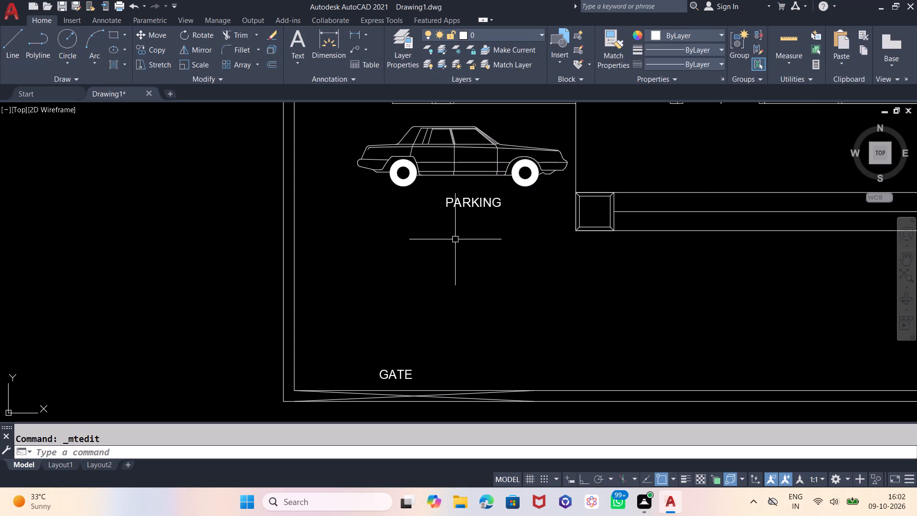
Move the PARKING label slightly left so it sits centred beneath the car.
{"action": "left_click", "coordinate": [482, 206]}
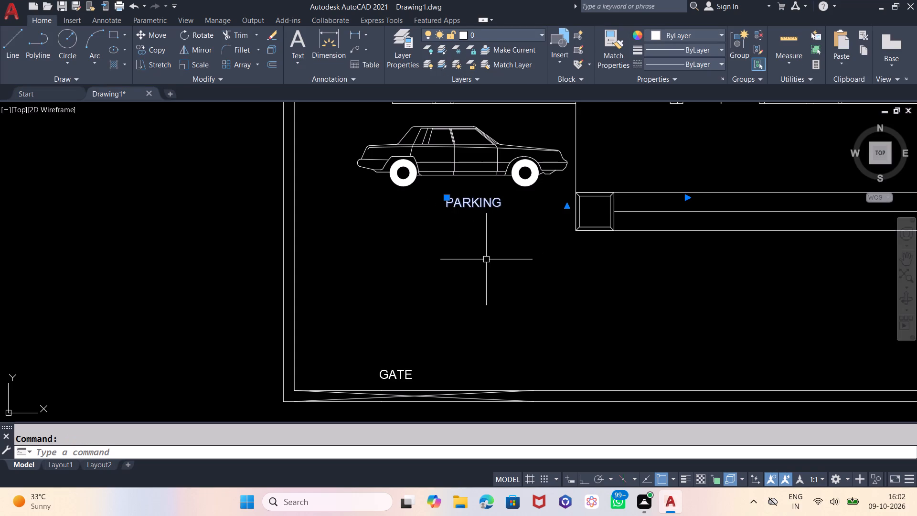
{"action": "key", "text": "m"}
{"action": "key", "text": "Return"}
{"action": "left_click", "coordinate": [482, 237]}
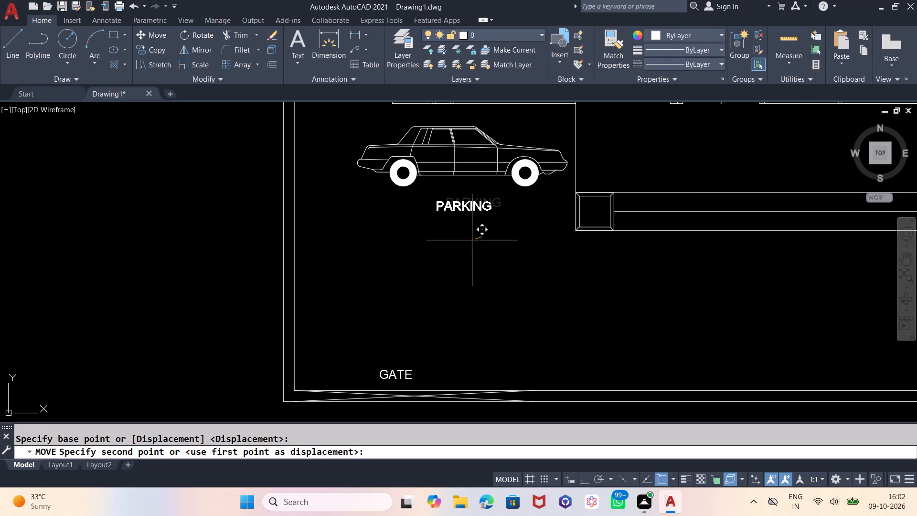
{"action": "left_click", "coordinate": [467, 236]}
Move the GATE label slightly right and down so it sits centred just above the gate.
{"action": "left_click", "coordinate": [411, 372]}
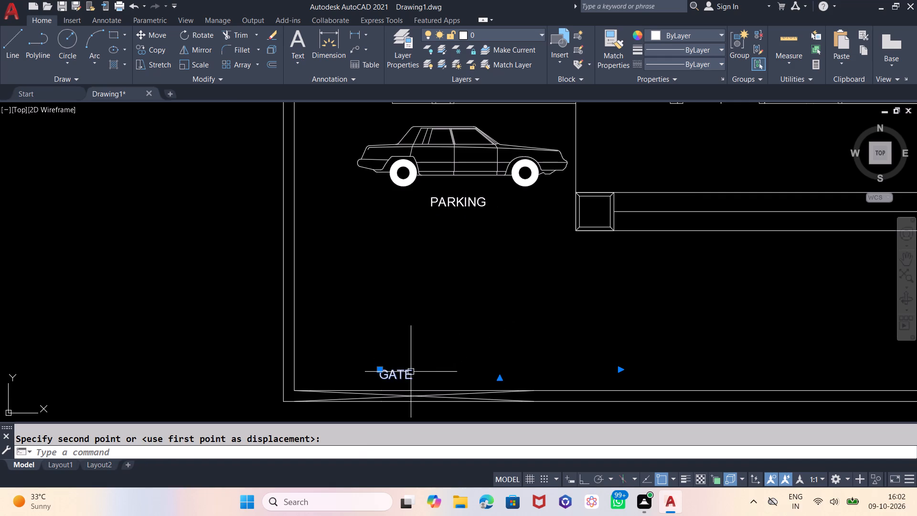
{"action": "key", "text": "m"}
{"action": "key", "text": "Return"}
{"action": "left_click", "coordinate": [451, 332]}
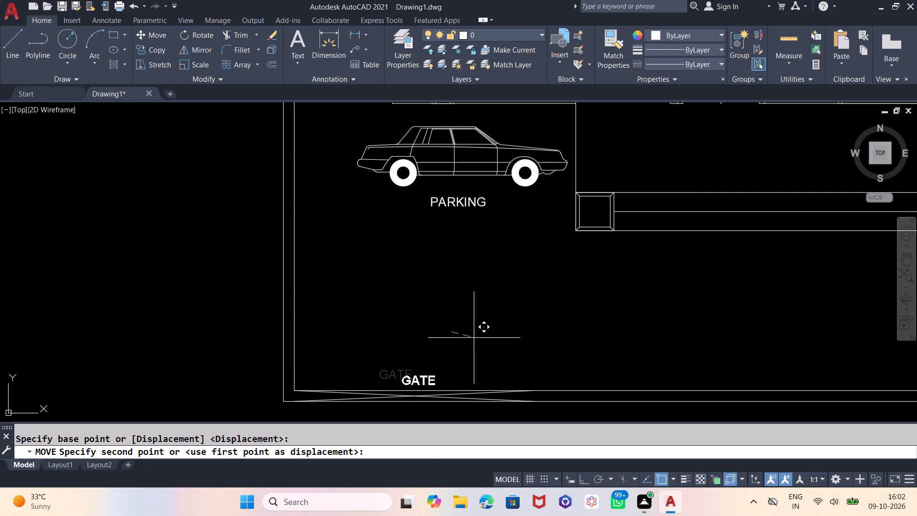
{"action": "left_click", "coordinate": [474, 338]}
Dimension the side passage between the boundary wall's inner face and the house's outer wall, placing the dimension beside the kitchen.
{"action": "scroll", "coordinate": [416, 291], "scroll_direction": "down", "scroll_amount": 1}
{"action": "scroll", "coordinate": [346, 310], "scroll_direction": "down", "scroll_amount": 1}
{"action": "scroll", "coordinate": [374, 367], "scroll_direction": "down", "scroll_amount": 2}
{"action": "scroll", "coordinate": [386, 328], "scroll_direction": "up", "scroll_amount": 1}
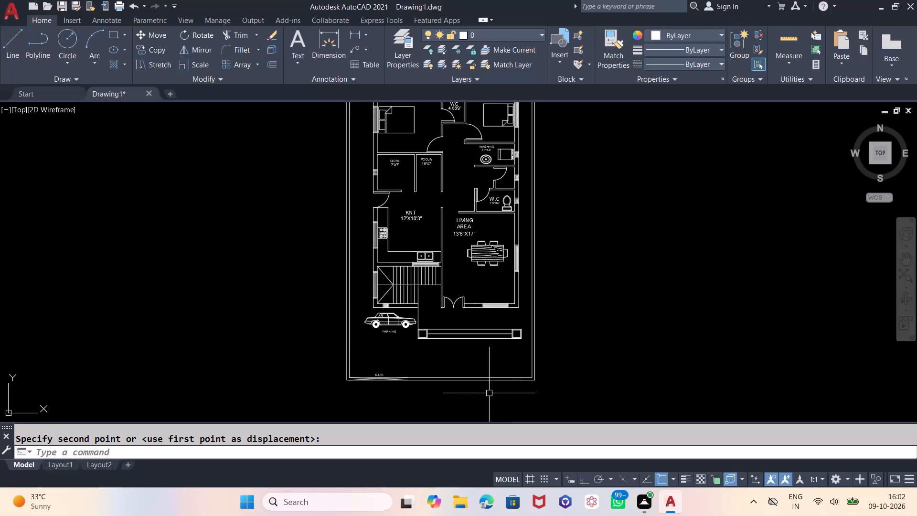
{"action": "left_click", "coordinate": [330, 36]}
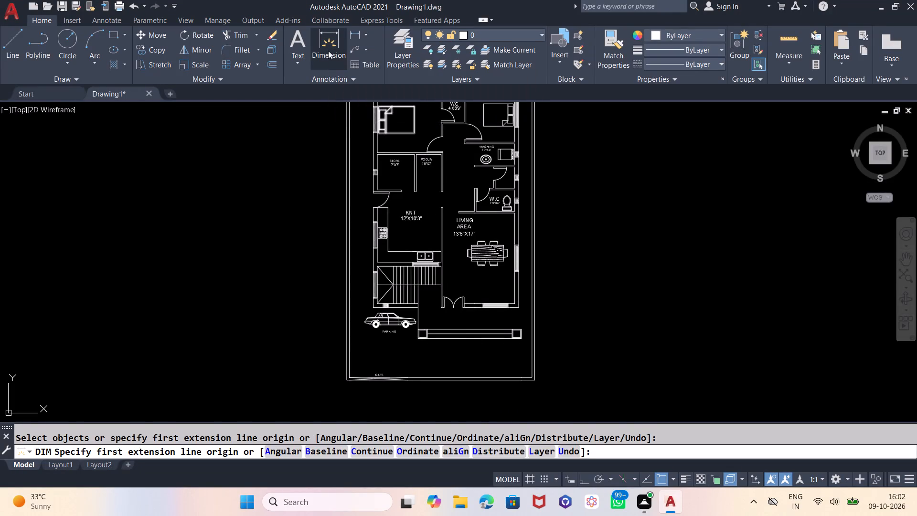
{"action": "scroll", "coordinate": [352, 294], "scroll_direction": "up", "scroll_amount": 2}
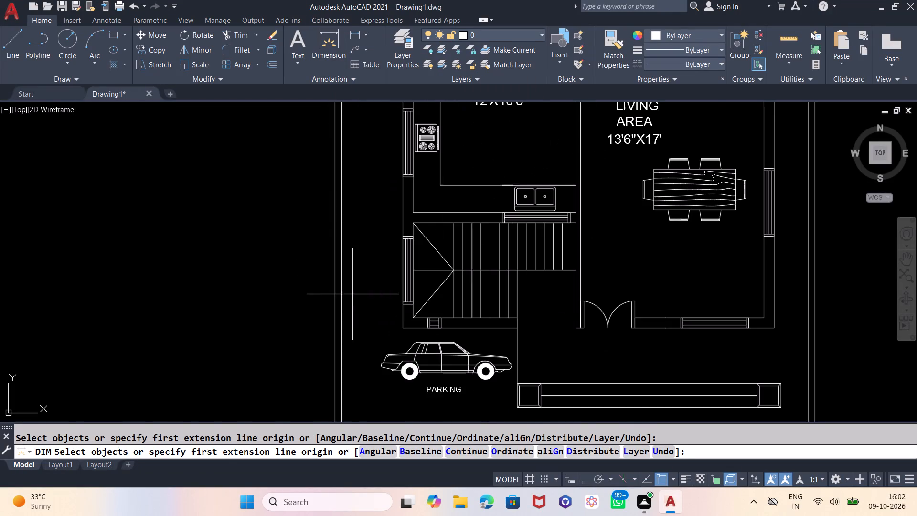
{"action": "scroll", "coordinate": [349, 290], "scroll_direction": "up", "scroll_amount": 3}
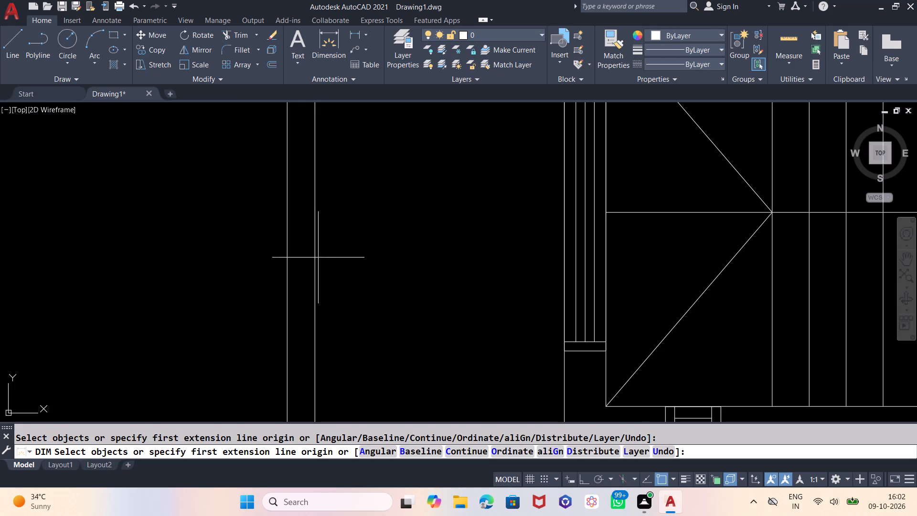
{"action": "left_click", "coordinate": [316, 259]}
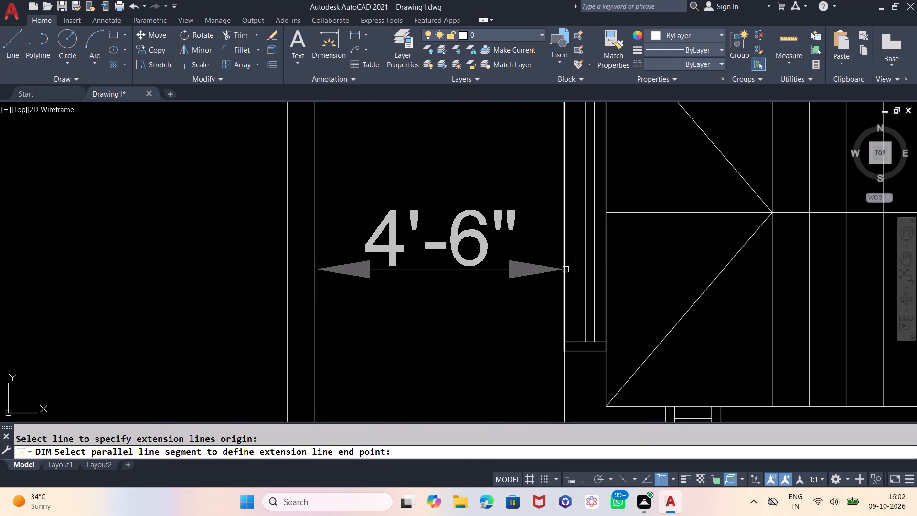
{"action": "left_click", "coordinate": [565, 269]}
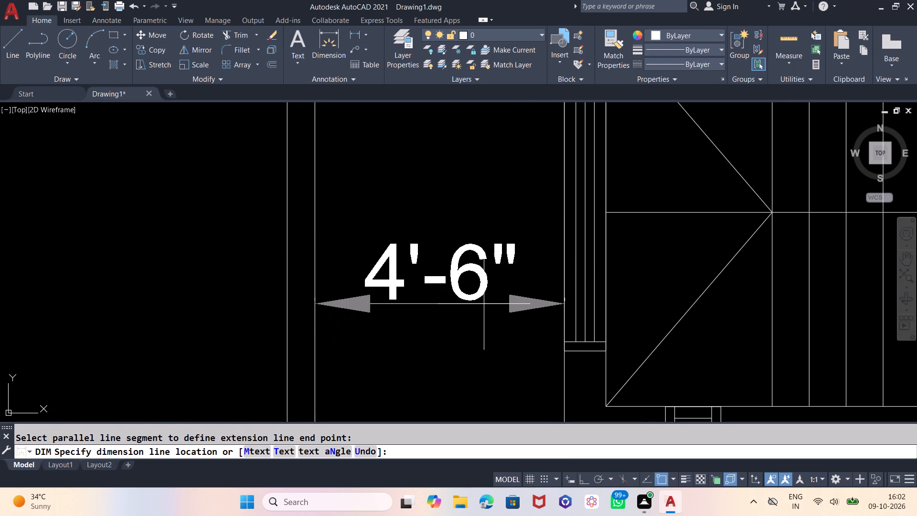
{"action": "scroll", "coordinate": [484, 302], "scroll_direction": "down", "scroll_amount": 3}
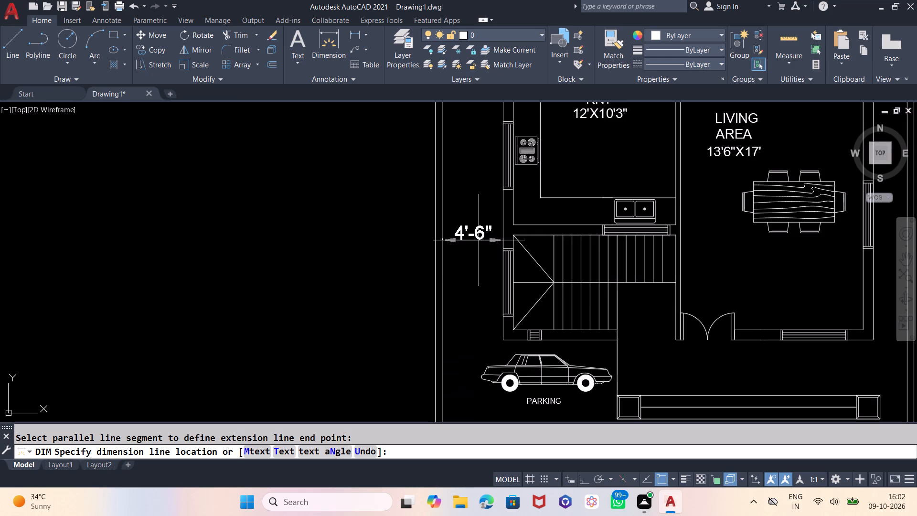
{"action": "scroll", "coordinate": [479, 326], "scroll_direction": "down", "scroll_amount": 1}
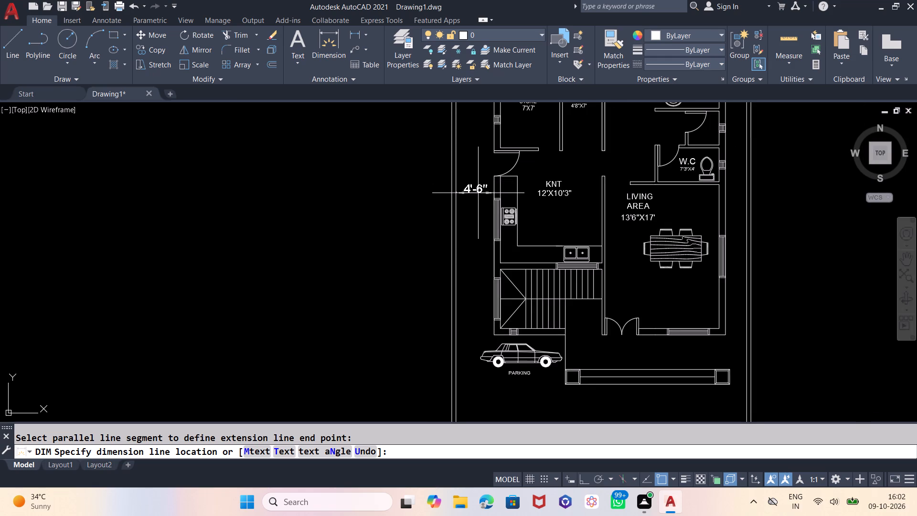
{"action": "left_click", "coordinate": [478, 196]}
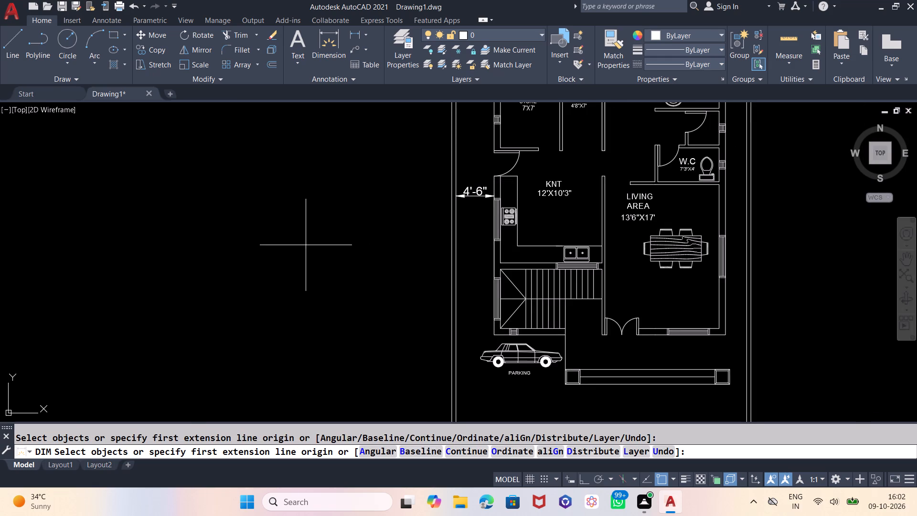
{"action": "scroll", "coordinate": [305, 245], "scroll_direction": "down", "scroll_amount": 1}
{"action": "scroll", "coordinate": [413, 206], "scroll_direction": "up", "scroll_amount": 2}
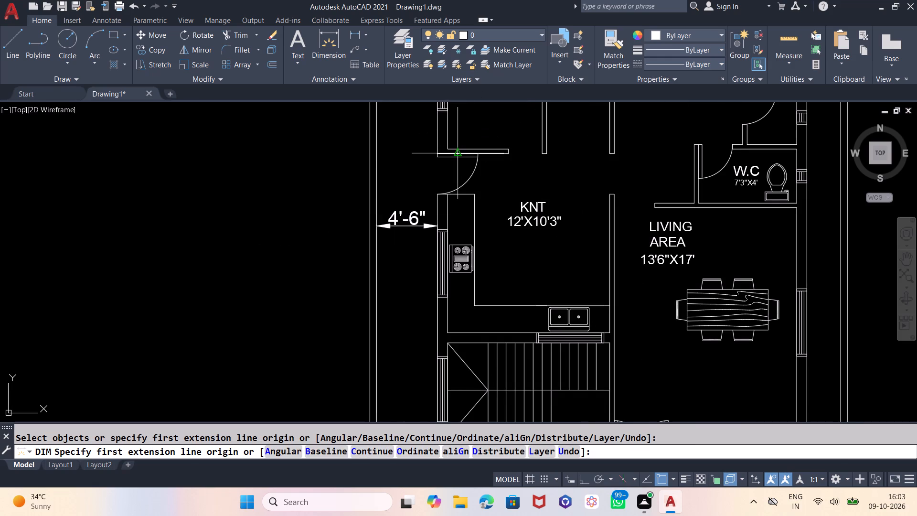
{"action": "key", "text": "Escape"}
Set the text height of the ISO-25 dimension style to 6.
{"action": "key", "text": "d"}
{"action": "key", "text": "Return"}
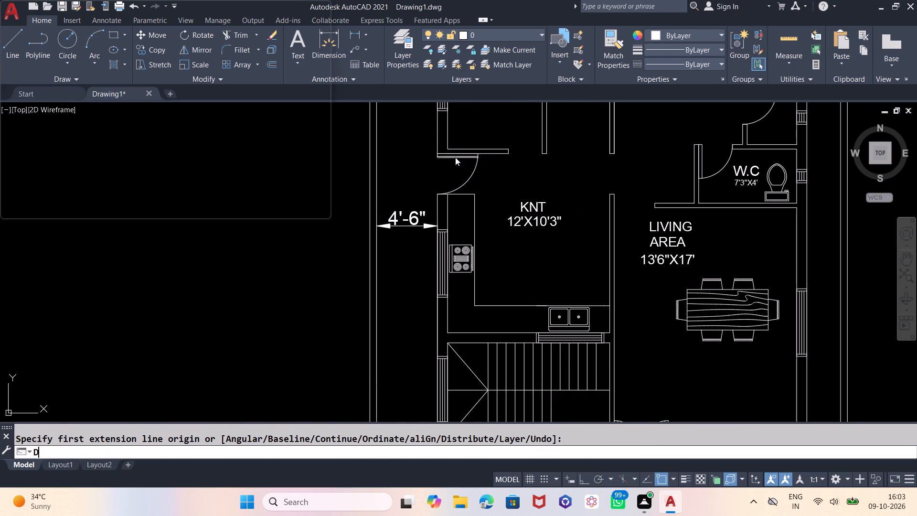
{"action": "left_click", "coordinate": [591, 222]}
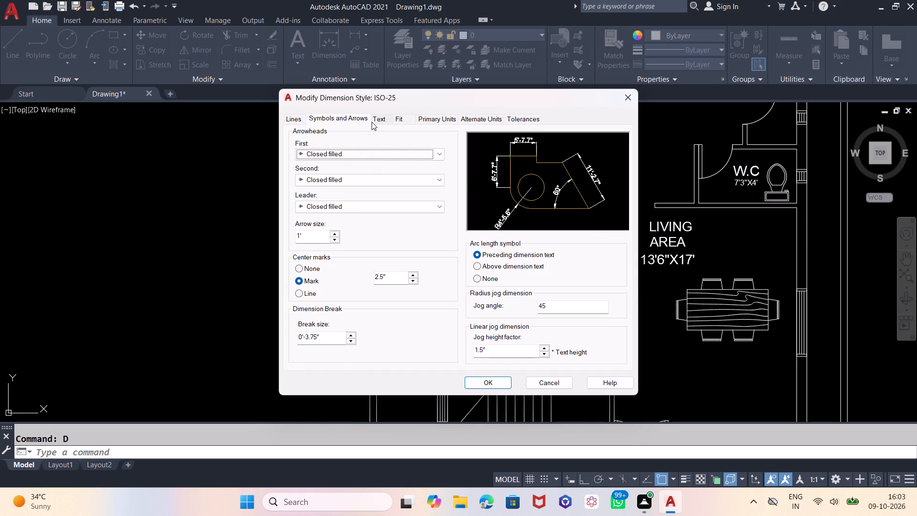
{"action": "left_click", "coordinate": [377, 116]}
{"action": "left_click", "coordinate": [431, 204]}
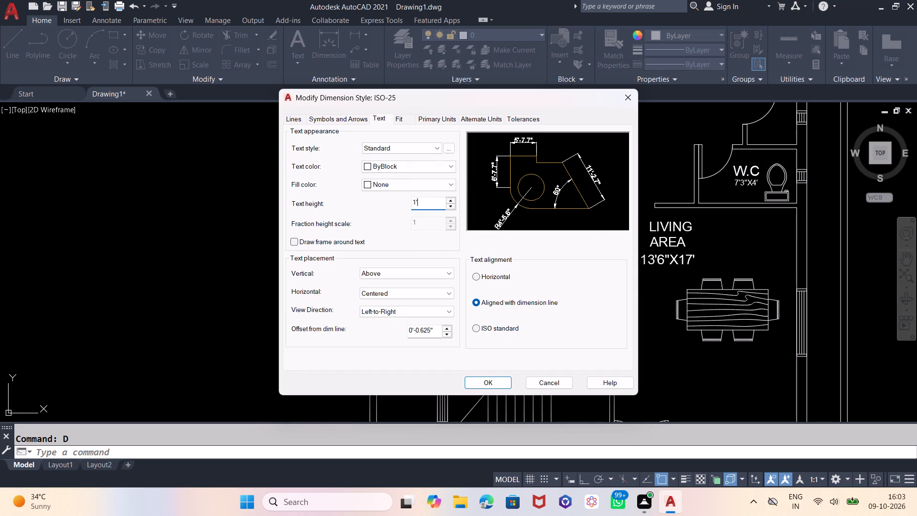
{"action": "key", "text": "BackSpace"}
{"action": "key", "text": "BackSpace"}
{"action": "key", "text": "6"}
Set the ISO-25 dimension style's arrow size to 6 and make the style current.
{"action": "left_click", "coordinate": [345, 116]}
{"action": "left_click", "coordinate": [311, 241]}
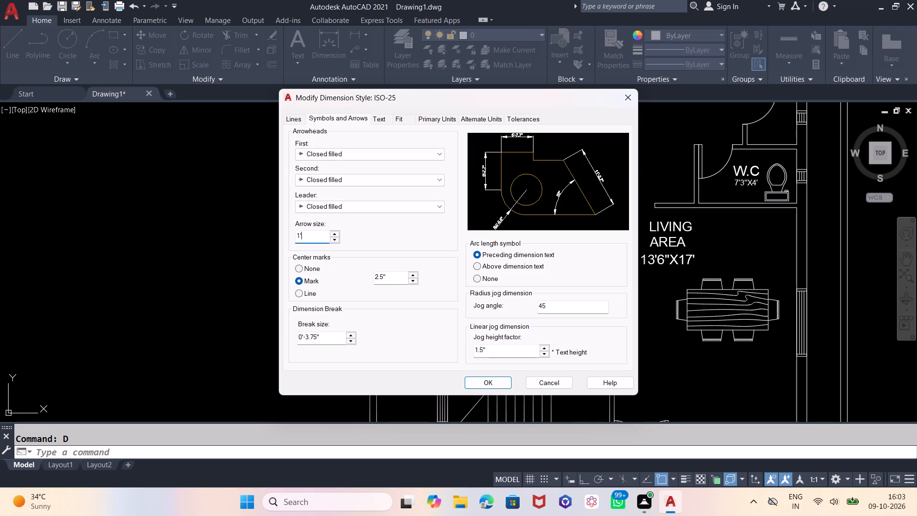
{"action": "key", "text": "BackSpace"}
{"action": "key", "text": "BackSpace"}
{"action": "key", "text": "6"}
{"action": "left_click", "coordinate": [494, 379]}
{"action": "left_click", "coordinate": [604, 184]}
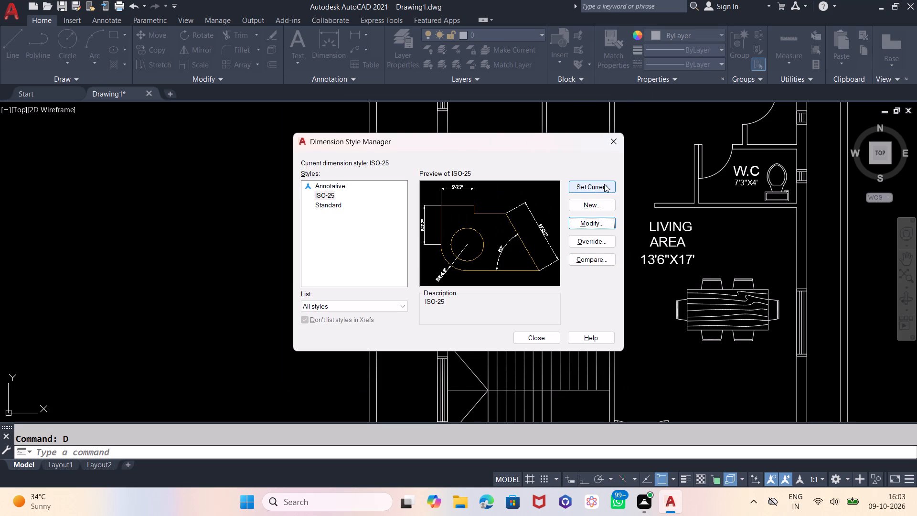
{"action": "left_click", "coordinate": [532, 341]}
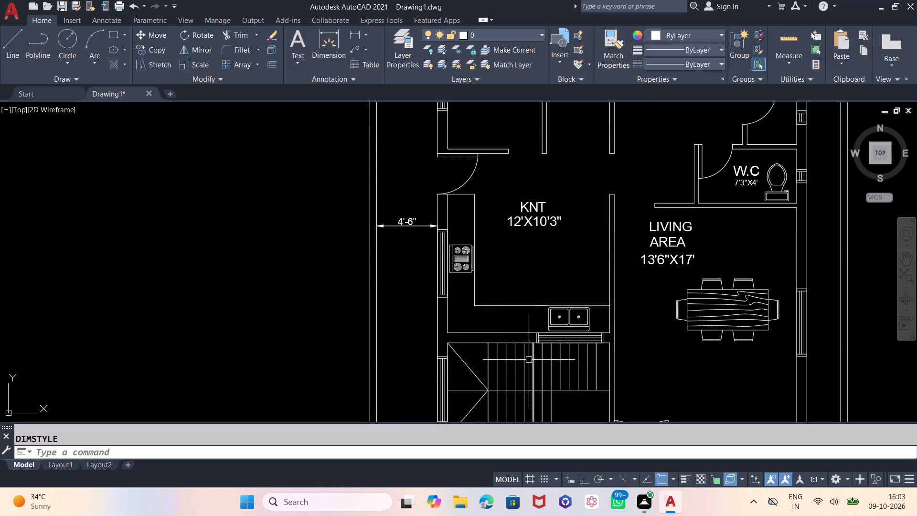
Dimension the side passage between the living area's outer wall and the boundary wall's inner face, placing it near the upper end of the living area.
{"action": "scroll", "coordinate": [294, 355], "scroll_direction": "down", "scroll_amount": 1}
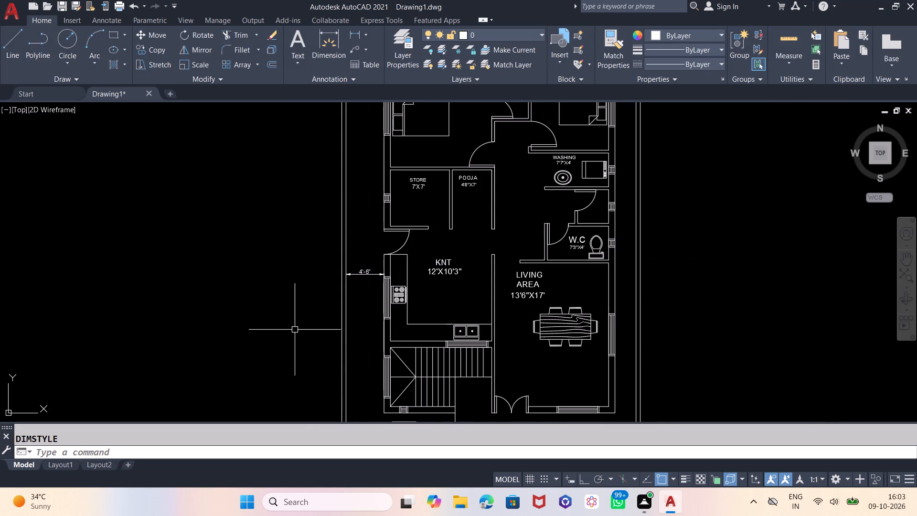
{"action": "scroll", "coordinate": [258, 292], "scroll_direction": "down", "scroll_amount": 1}
{"action": "scroll", "coordinate": [308, 273], "scroll_direction": "up", "scroll_amount": 1}
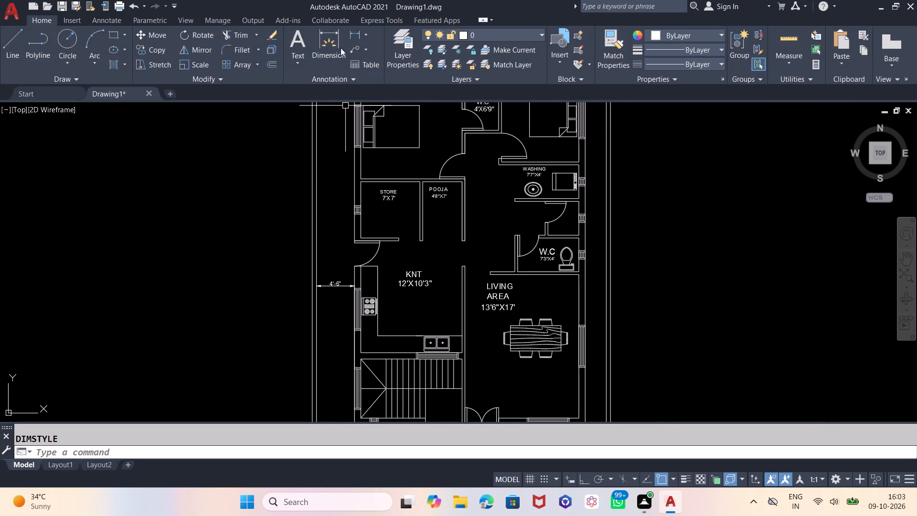
{"action": "left_click", "coordinate": [342, 35]}
{"action": "scroll", "coordinate": [353, 344], "scroll_direction": "down", "scroll_amount": 1}
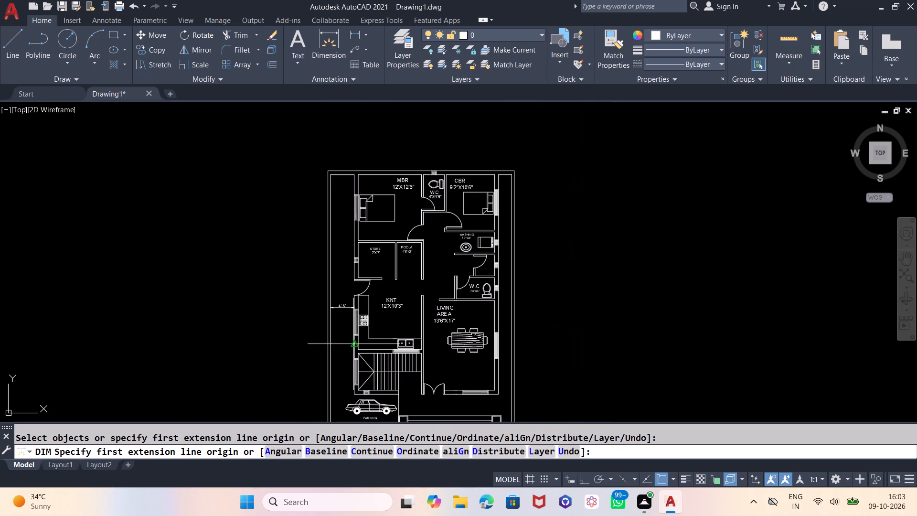
{"action": "scroll", "coordinate": [346, 178], "scroll_direction": "down", "scroll_amount": 1}
{"action": "scroll", "coordinate": [444, 293], "scroll_direction": "up", "scroll_amount": 2}
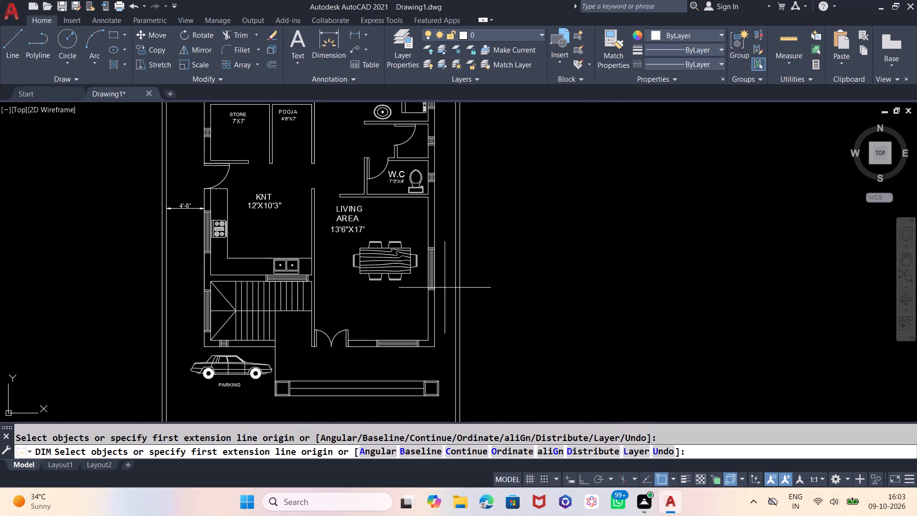
{"action": "scroll", "coordinate": [443, 228], "scroll_direction": "up", "scroll_amount": 2}
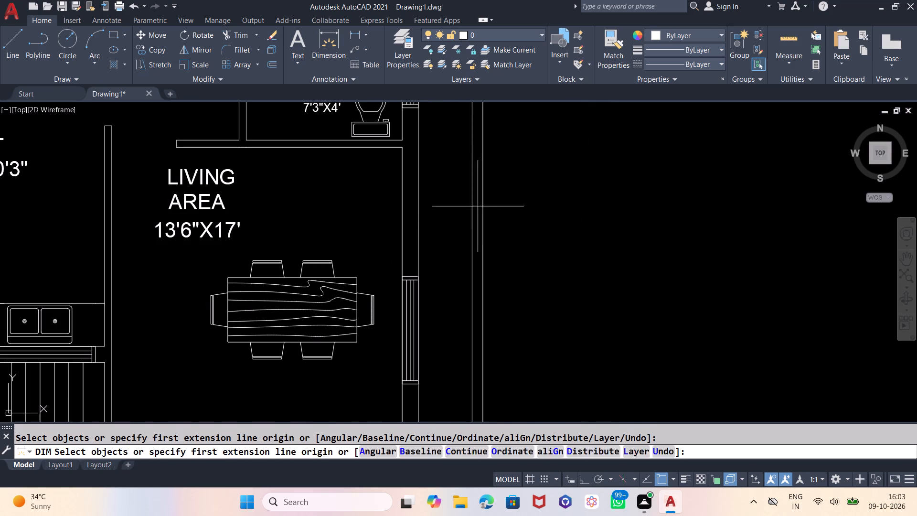
{"action": "left_click", "coordinate": [472, 208]}
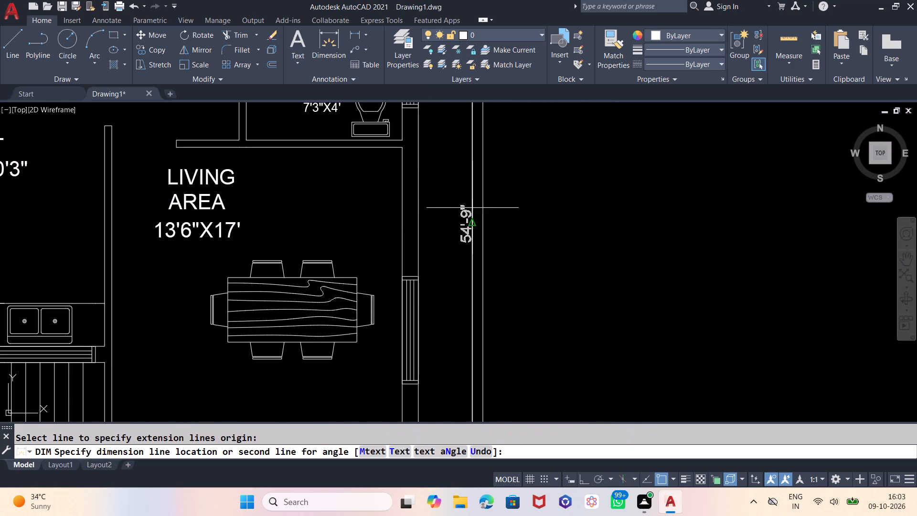
{"action": "left_click", "coordinate": [418, 214]}
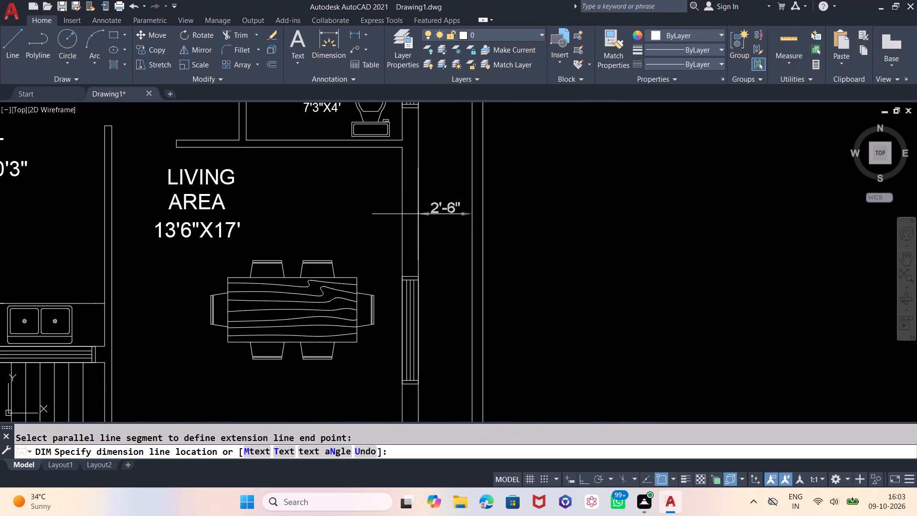
{"action": "scroll", "coordinate": [448, 247], "scroll_direction": "down", "scroll_amount": 2}
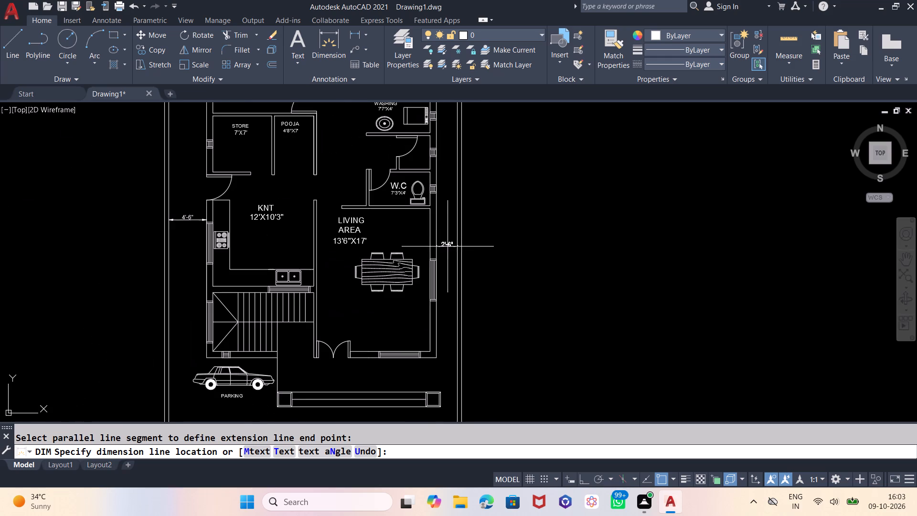
{"action": "left_click", "coordinate": [442, 215]}
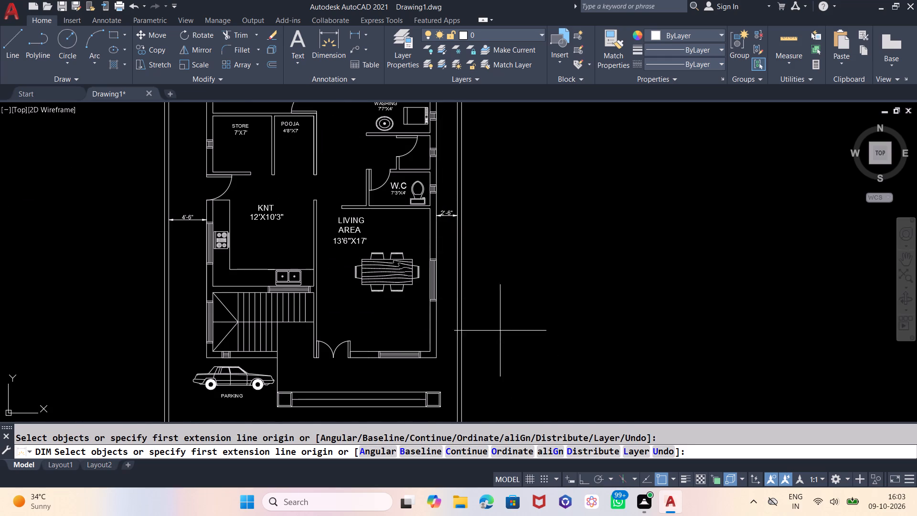
Dimension the plot's overall width between the outer boundary corners behind the bedrooms, placing the dimension line just outside the rear wall.
{"action": "scroll", "coordinate": [488, 276], "scroll_direction": "down", "scroll_amount": 1}
{"action": "scroll", "coordinate": [434, 409], "scroll_direction": "up", "scroll_amount": 2}
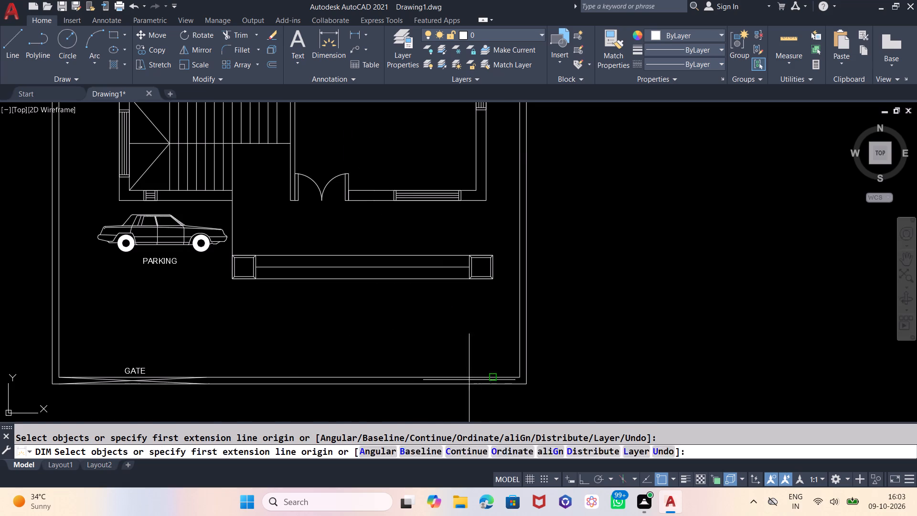
{"action": "scroll", "coordinate": [567, 378], "scroll_direction": "down", "scroll_amount": 1}
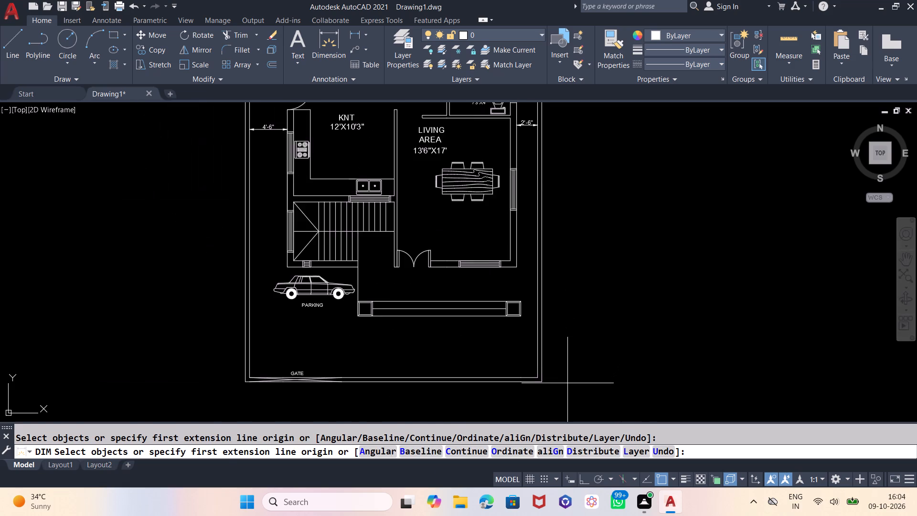
{"action": "scroll", "coordinate": [567, 383], "scroll_direction": "down", "scroll_amount": 2}
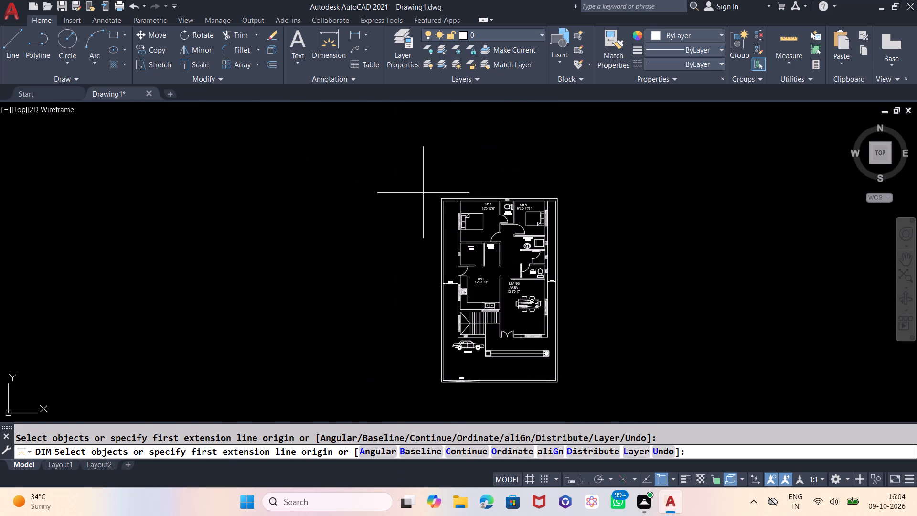
{"action": "scroll", "coordinate": [427, 193], "scroll_direction": "up", "scroll_amount": 3}
{"action": "left_click", "coordinate": [480, 214]}
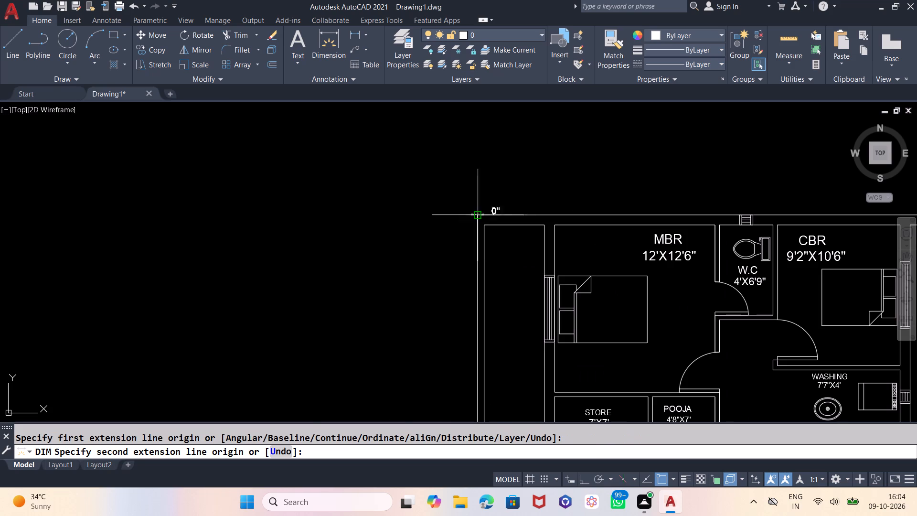
{"action": "scroll", "coordinate": [401, 222], "scroll_direction": "down", "scroll_amount": 3}
{"action": "scroll", "coordinate": [535, 225], "scroll_direction": "up", "scroll_amount": 3}
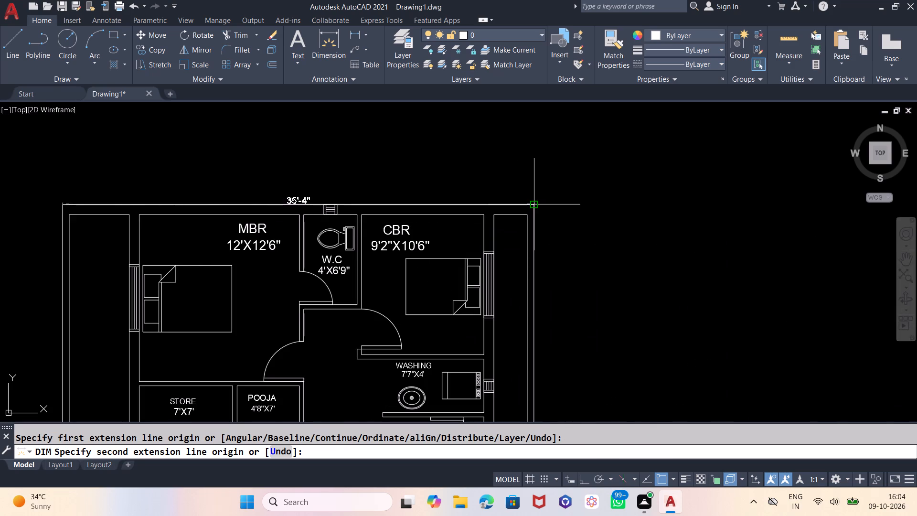
{"action": "left_click", "coordinate": [534, 204]}
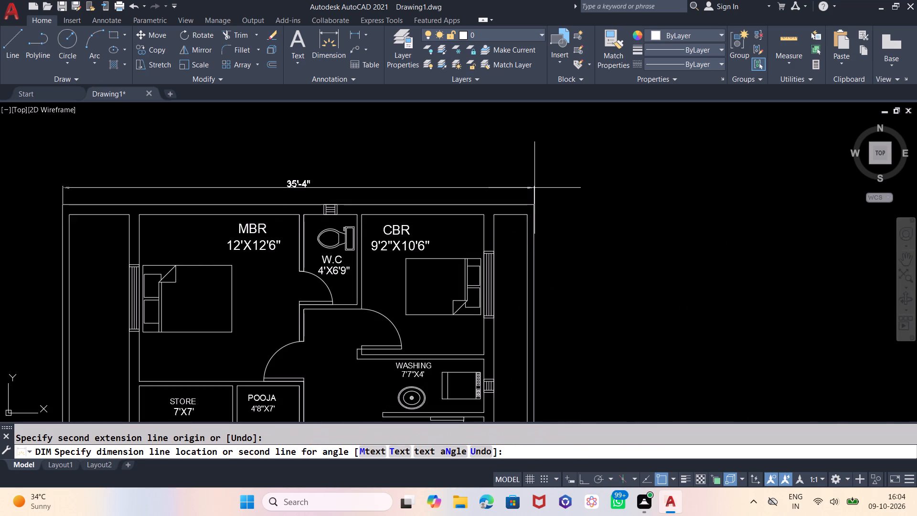
{"action": "left_click", "coordinate": [534, 188]}
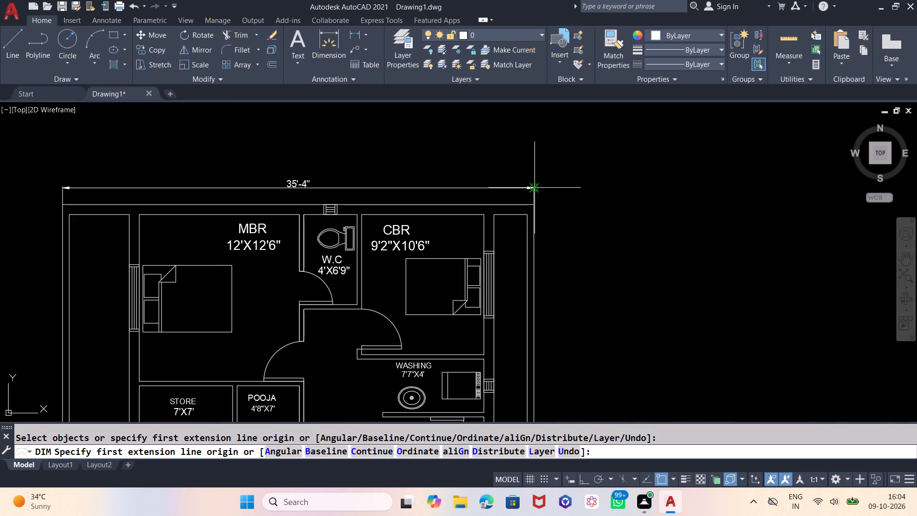
Dimension the plot's overall length between the front and rear outer boundary corners on the CBR side, placing it just outside the side wall.
{"action": "scroll", "coordinate": [617, 183], "scroll_direction": "down", "scroll_amount": 1}
{"action": "scroll", "coordinate": [490, 151], "scroll_direction": "down", "scroll_amount": 2}
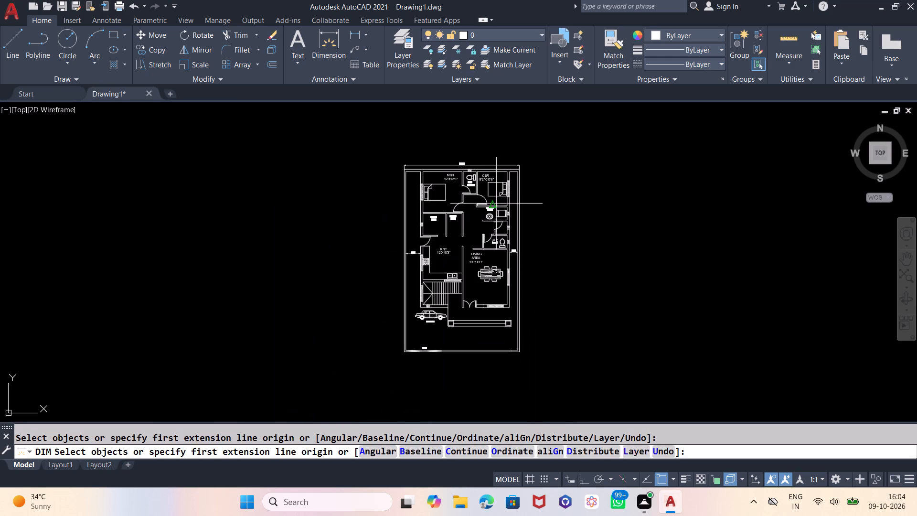
{"action": "scroll", "coordinate": [531, 255], "scroll_direction": "up", "scroll_amount": 2}
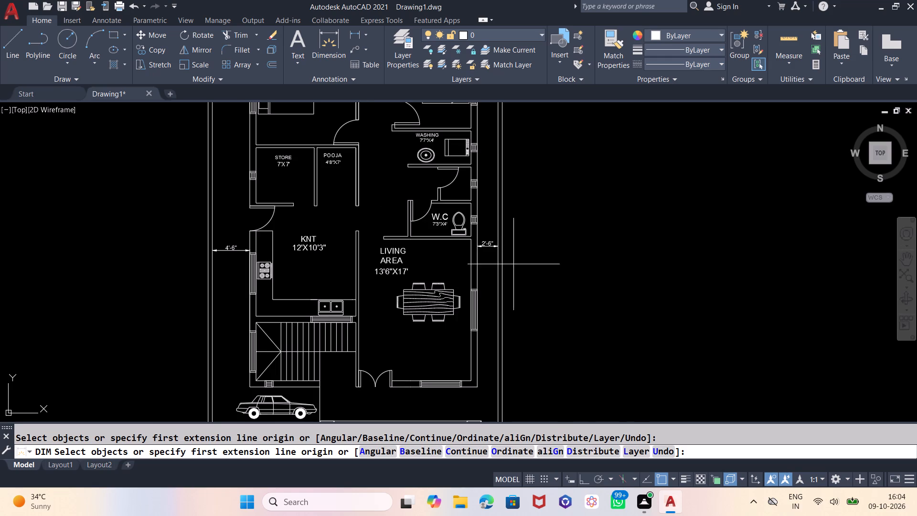
{"action": "scroll", "coordinate": [485, 174], "scroll_direction": "down", "scroll_amount": 2}
{"action": "scroll", "coordinate": [482, 298], "scroll_direction": "up", "scroll_amount": 3}
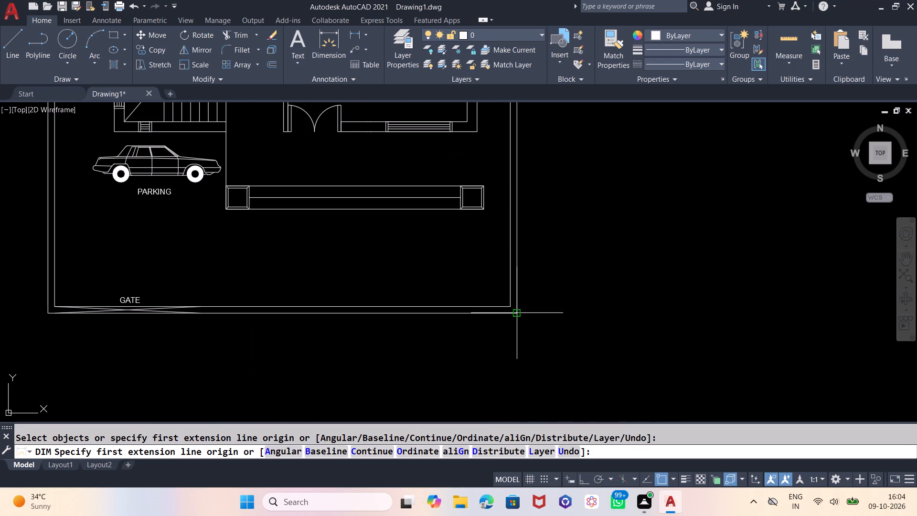
{"action": "left_click", "coordinate": [519, 316]}
{"action": "scroll", "coordinate": [522, 362], "scroll_direction": "down", "scroll_amount": 3}
{"action": "scroll", "coordinate": [518, 155], "scroll_direction": "up", "scroll_amount": 3}
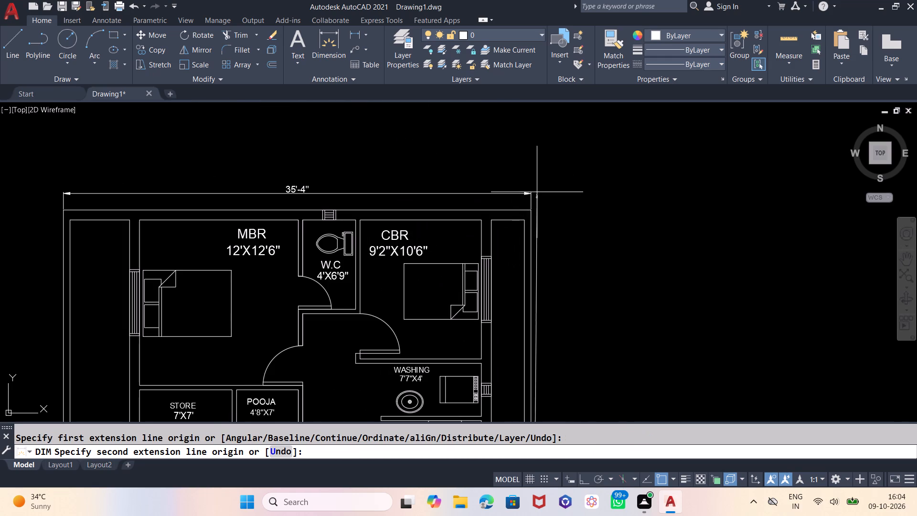
{"action": "left_click", "coordinate": [530, 209]}
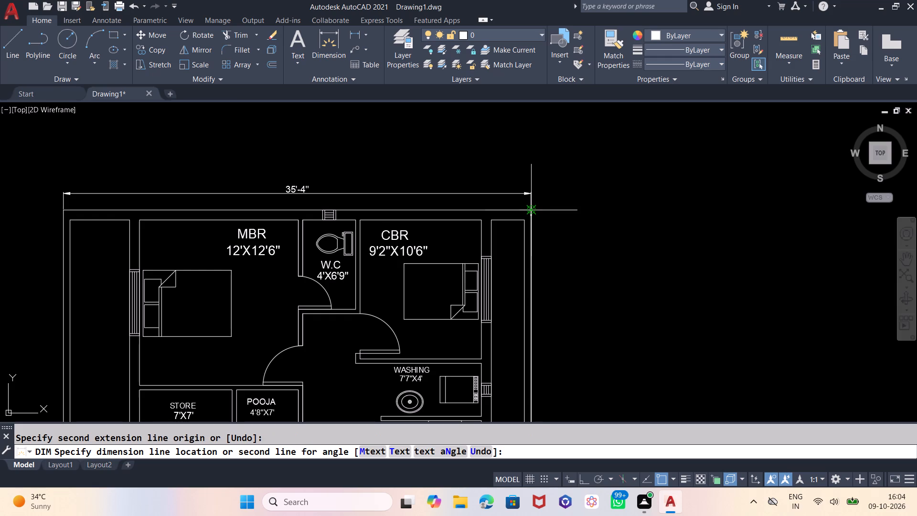
{"action": "left_click", "coordinate": [554, 205]}
With ortho on, draw a short vertical line extending the master bedroom's outer side wall face across the rear wall and slightly beyond it.
{"action": "scroll", "coordinate": [533, 145], "scroll_direction": "down", "scroll_amount": 2}
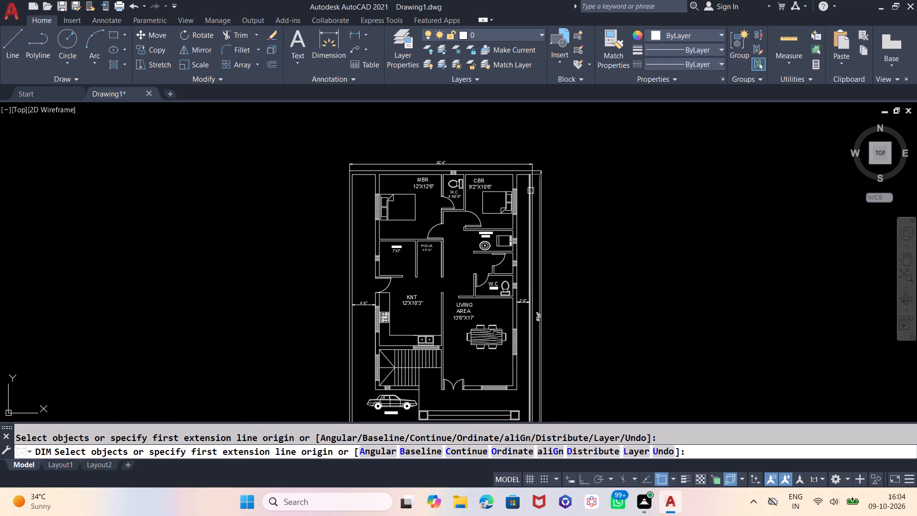
{"action": "scroll", "coordinate": [526, 222], "scroll_direction": "down", "scroll_amount": 1}
{"action": "scroll", "coordinate": [537, 287], "scroll_direction": "up", "scroll_amount": 2}
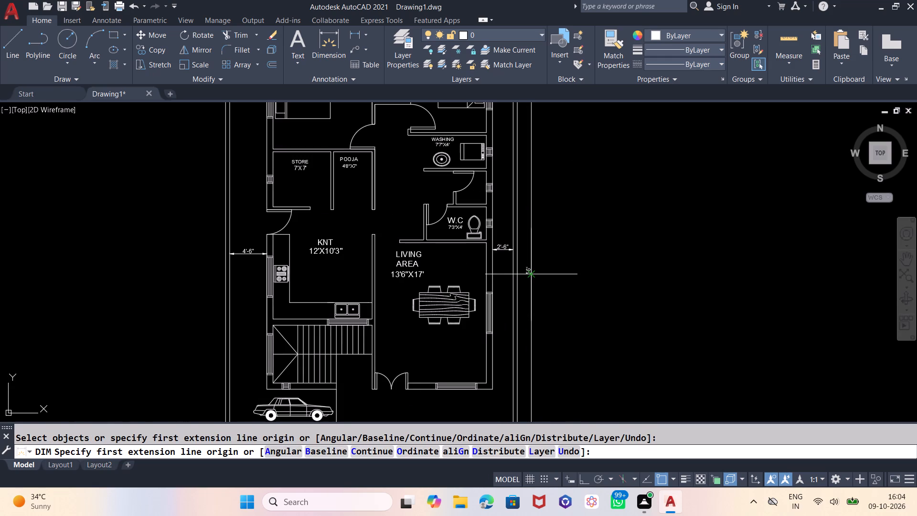
{"action": "scroll", "coordinate": [535, 275], "scroll_direction": "up", "scroll_amount": 2}
{"action": "scroll", "coordinate": [541, 303], "scroll_direction": "down", "scroll_amount": 2}
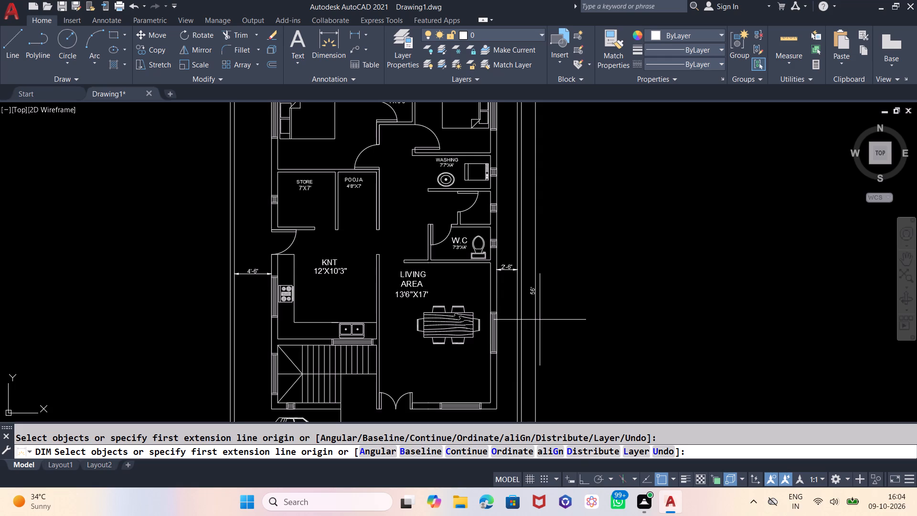
{"action": "scroll", "coordinate": [469, 352], "scroll_direction": "down", "scroll_amount": 2}
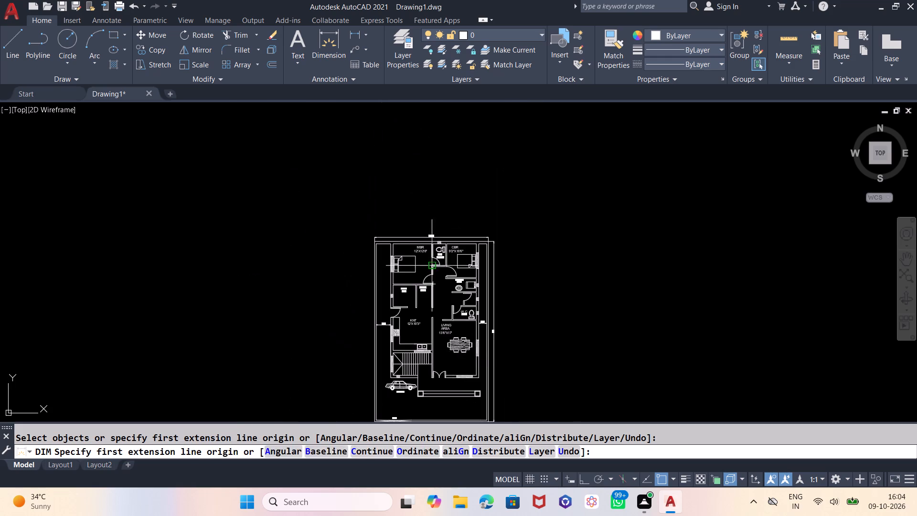
{"action": "scroll", "coordinate": [407, 227], "scroll_direction": "up", "scroll_amount": 2}
{"action": "scroll", "coordinate": [366, 278], "scroll_direction": "up", "scroll_amount": 2}
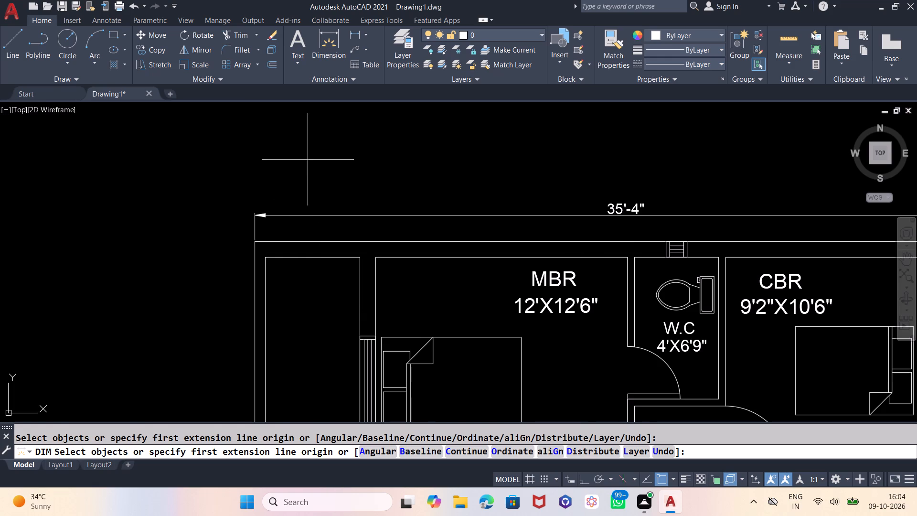
{"action": "left_click", "coordinate": [15, 35]}
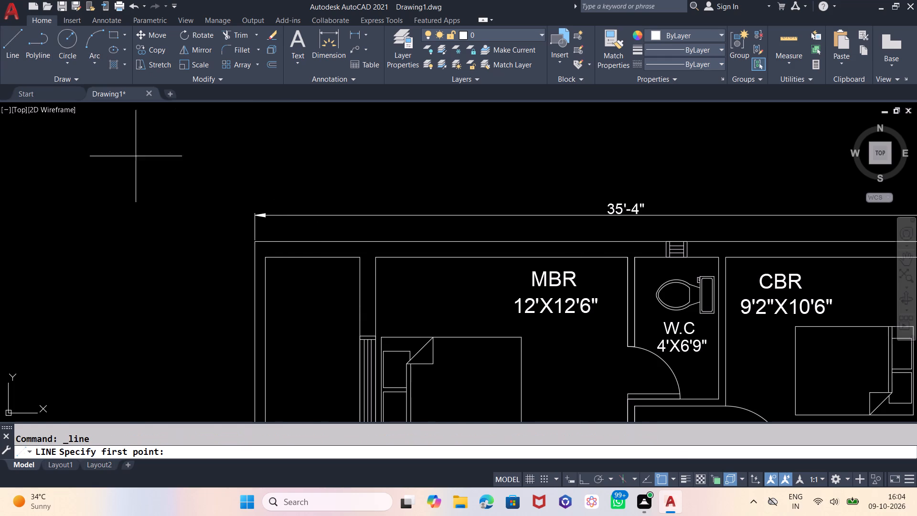
{"action": "scroll", "coordinate": [351, 271], "scroll_direction": "up", "scroll_amount": 1}
{"action": "left_click", "coordinate": [363, 248]}
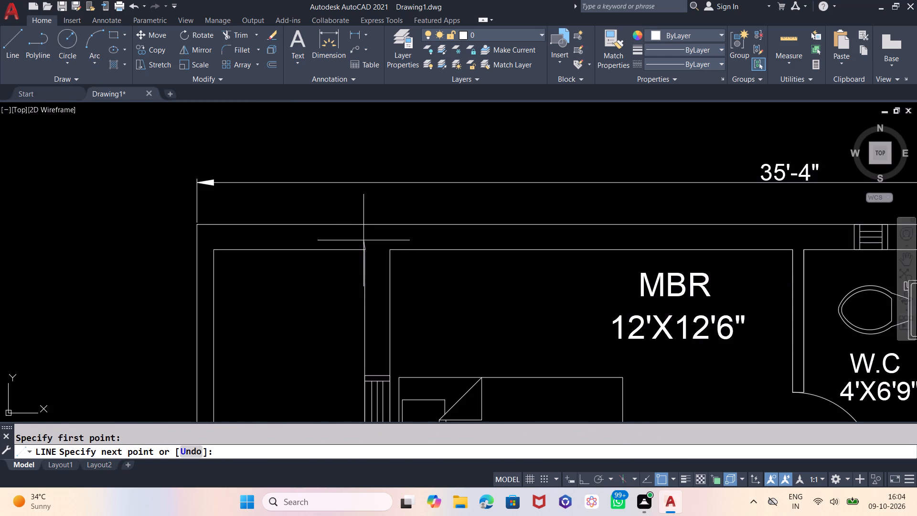
{"action": "key", "text": "F8"}
{"action": "left_click", "coordinate": [365, 206]}
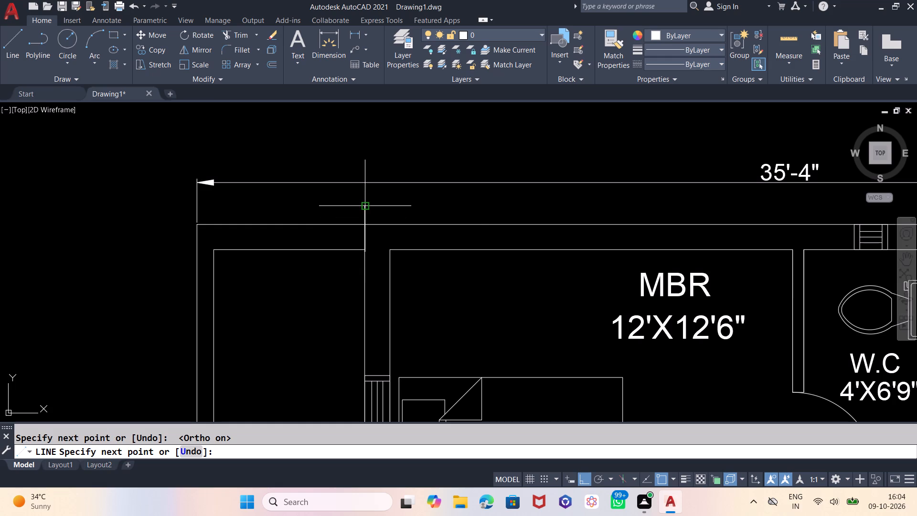
{"action": "key", "text": "Escape"}
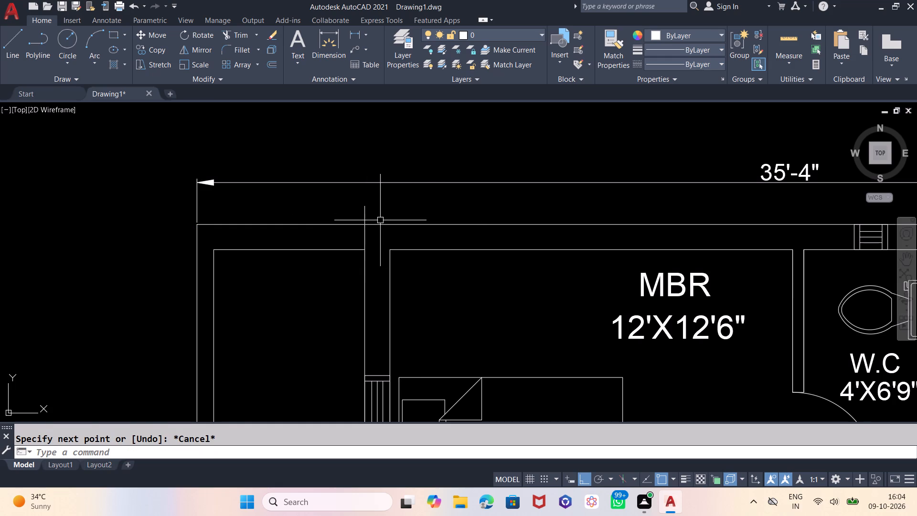
Trim the new line's overhang beyond the rear wall, and trim the overall width dimension back to the master bedroom's outer side wall face.
{"action": "type", "text": "TR"}
{"action": "key", "text": "Return"}
{"action": "key", "text": "Return"}
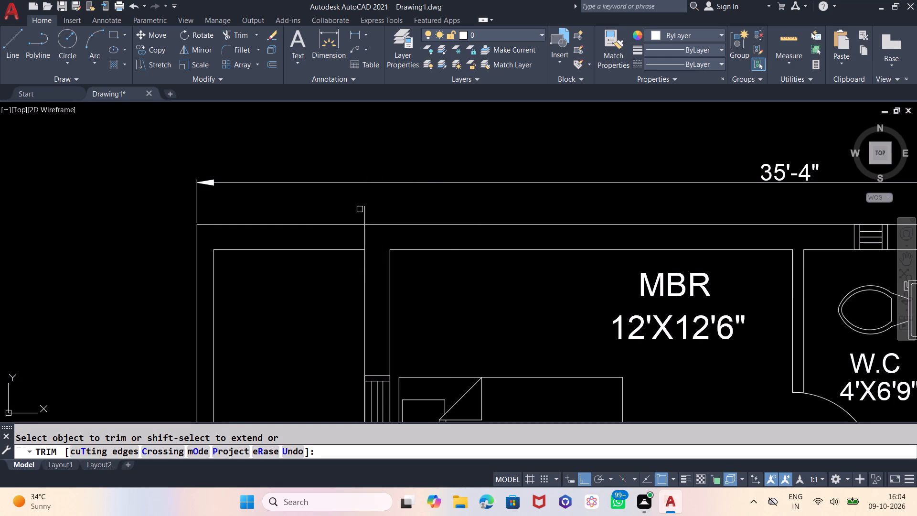
{"action": "left_click", "coordinate": [363, 212]}
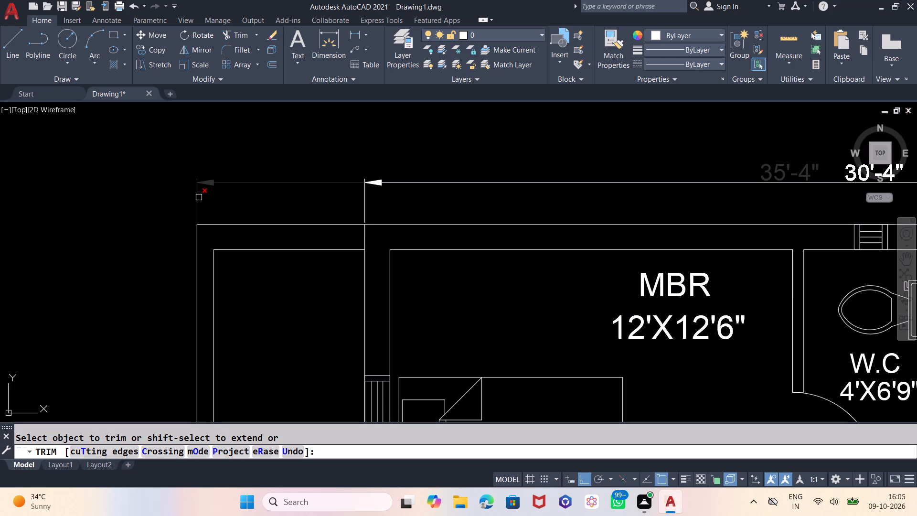
{"action": "left_click", "coordinate": [199, 197]}
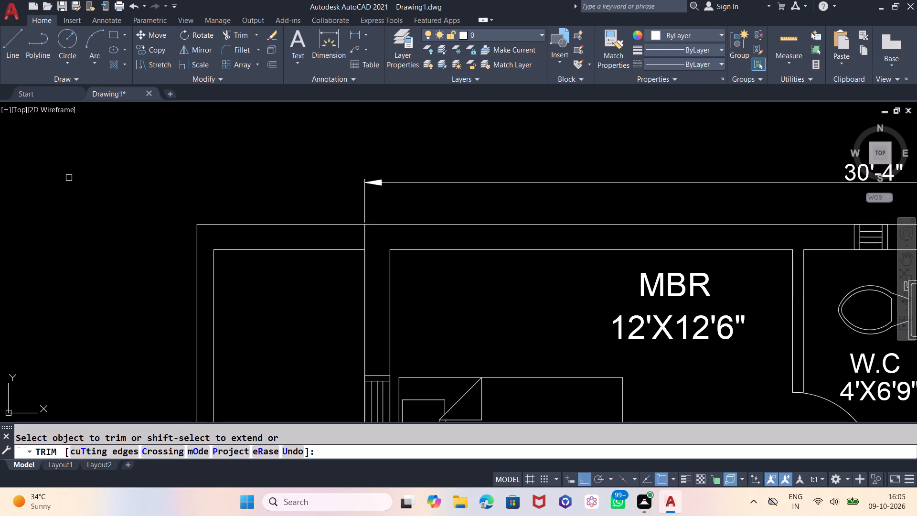
Draw a short vertical line extending the CBR's outer side wall face across the rear wall and slightly beyond it.
{"action": "scroll", "coordinate": [68, 178], "scroll_direction": "down", "scroll_amount": 2}
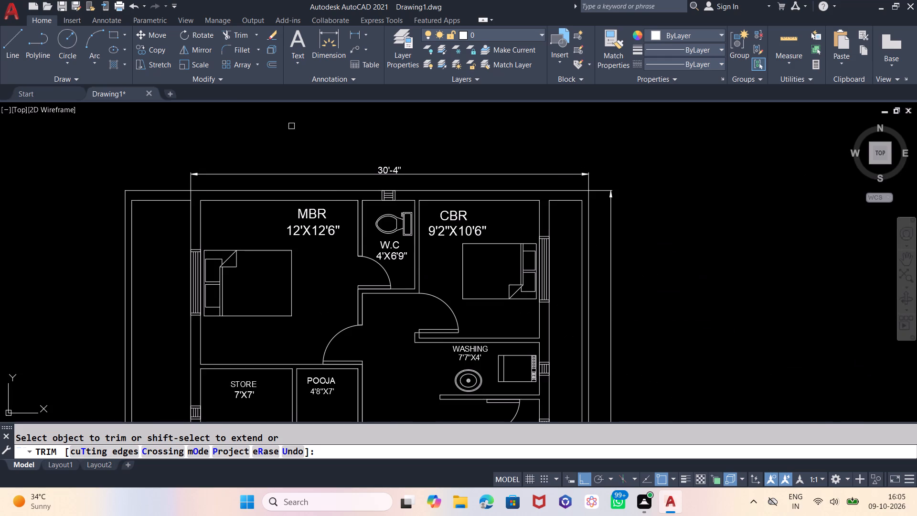
{"action": "scroll", "coordinate": [360, 110], "scroll_direction": "down", "scroll_amount": 1}
{"action": "scroll", "coordinate": [416, 108], "scroll_direction": "down", "scroll_amount": 1}
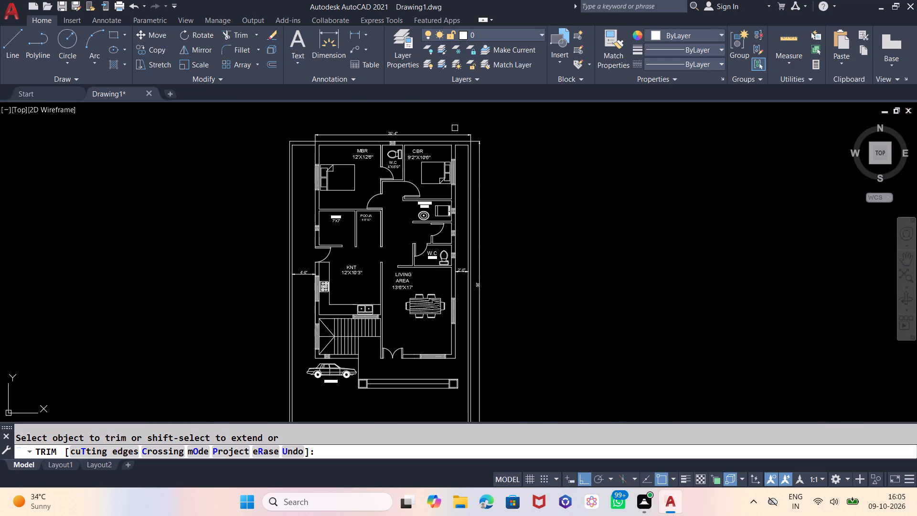
{"action": "scroll", "coordinate": [472, 137], "scroll_direction": "up", "scroll_amount": 3}
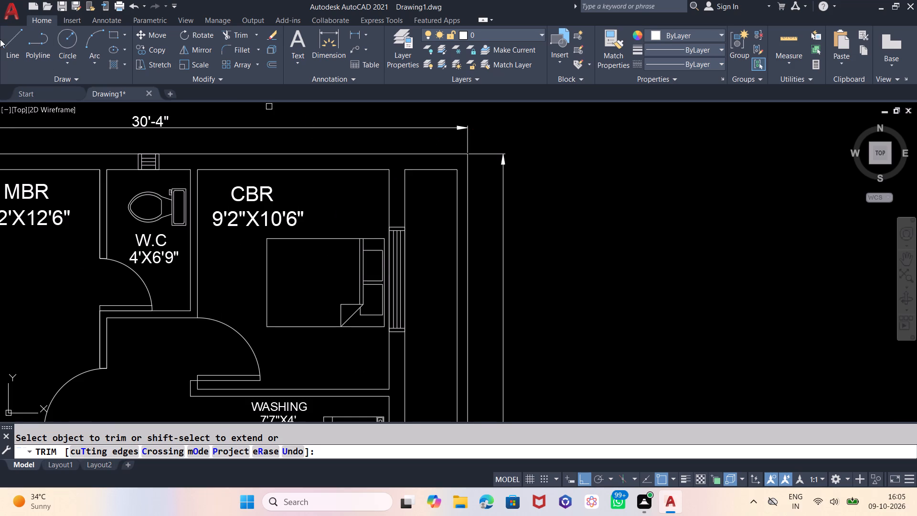
{"action": "left_click", "coordinate": [12, 39]}
{"action": "scroll", "coordinate": [524, 173], "scroll_direction": "down", "scroll_amount": 2}
{"action": "scroll", "coordinate": [477, 187], "scroll_direction": "up", "scroll_amount": 2}
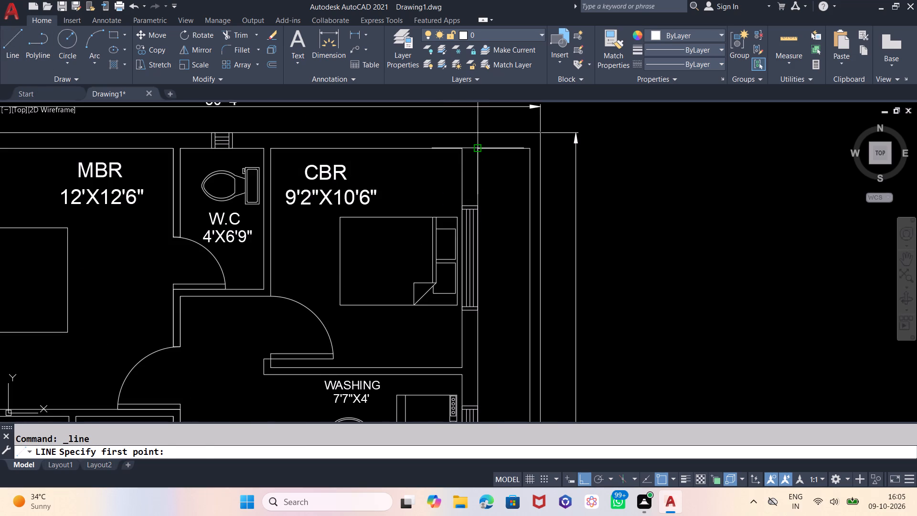
{"action": "left_click", "coordinate": [476, 149]}
{"action": "scroll", "coordinate": [485, 188], "scroll_direction": "down", "scroll_amount": 1}
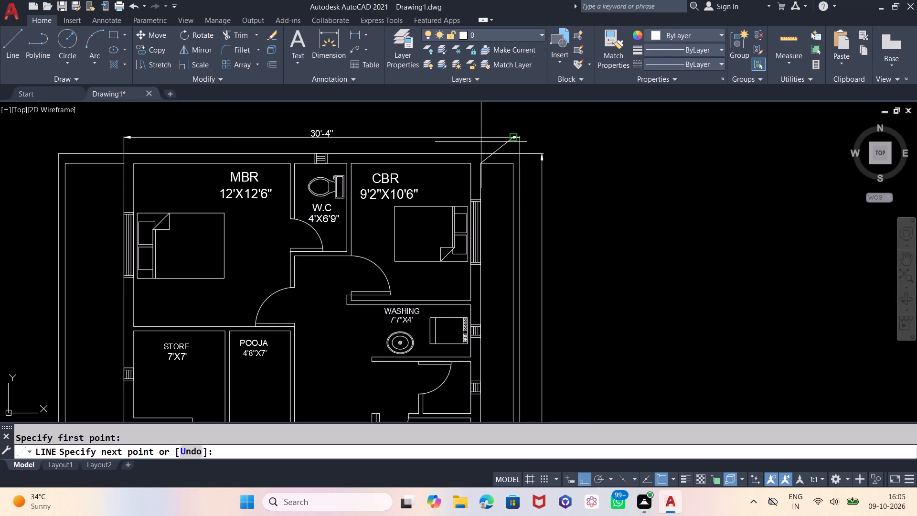
{"action": "scroll", "coordinate": [481, 142], "scroll_direction": "up", "scroll_amount": 2}
{"action": "left_click", "coordinate": [479, 141]}
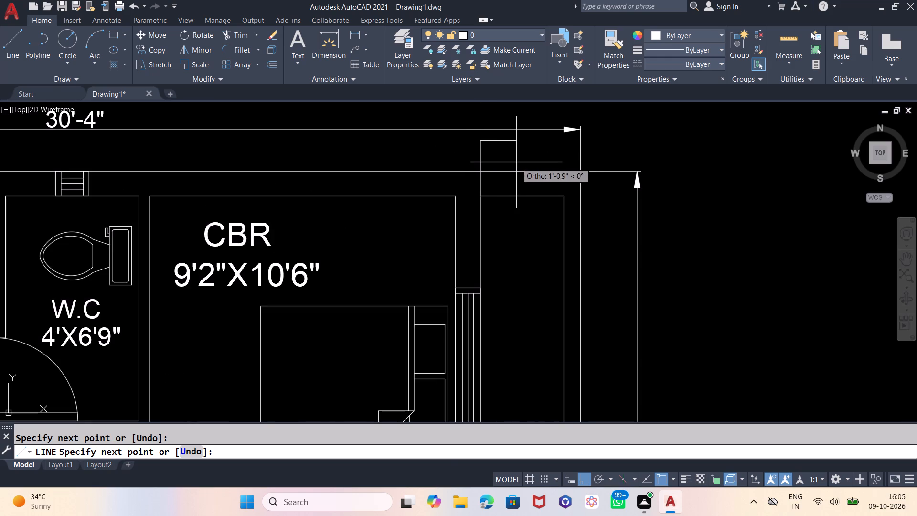
{"action": "key", "text": "Escape"}
Trim this line's overhang beyond the rear wall, and trim the width dimension back to the CBR's outer side wall face.
{"action": "key", "text": "t"}
{"action": "key", "text": "r"}
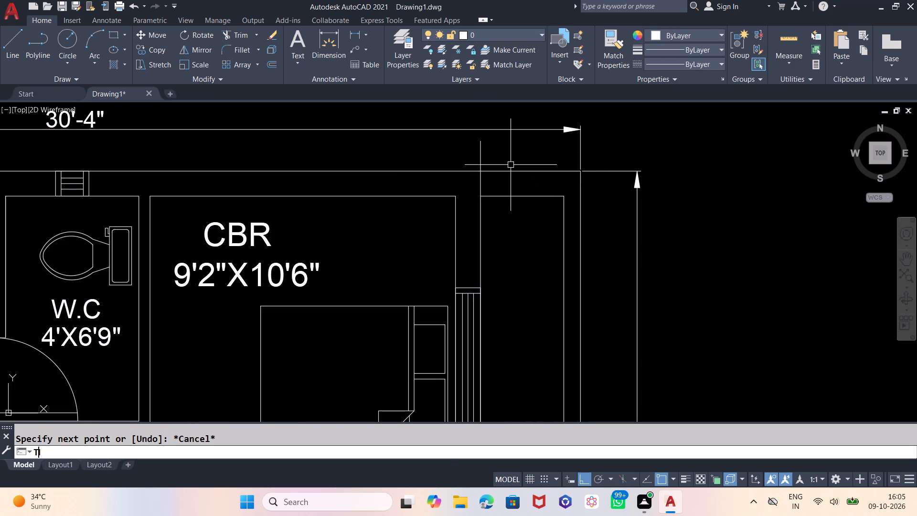
{"action": "key", "text": "Return"}
{"action": "key", "text": "Return"}
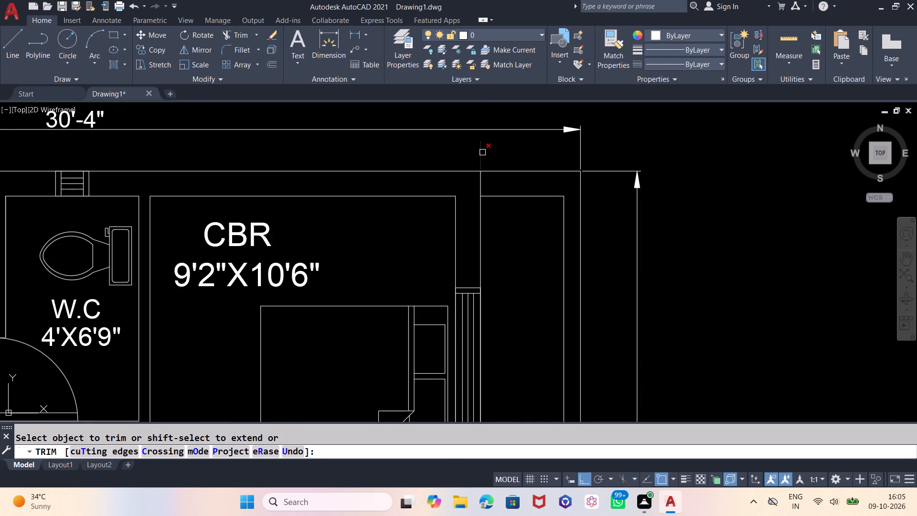
{"action": "left_click", "coordinate": [481, 152]}
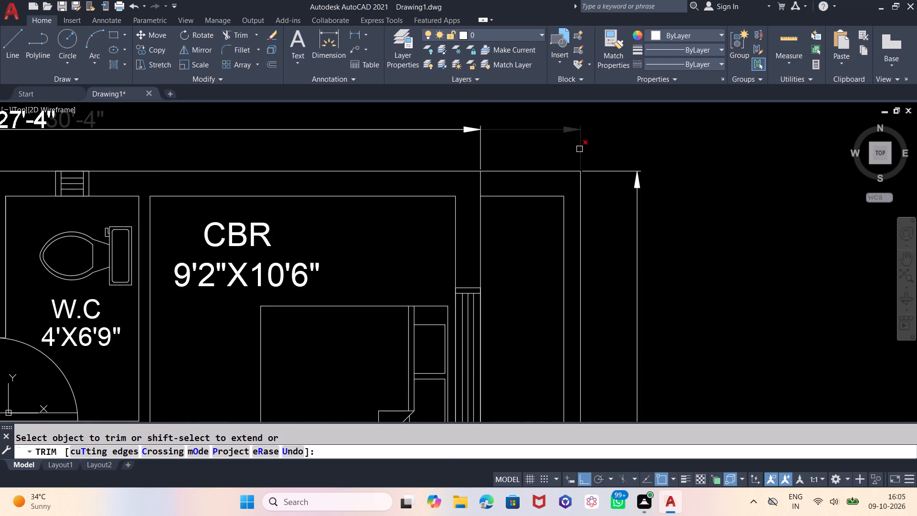
{"action": "left_click", "coordinate": [579, 149]}
{"action": "scroll", "coordinate": [639, 199], "scroll_direction": "down", "scroll_amount": 1}
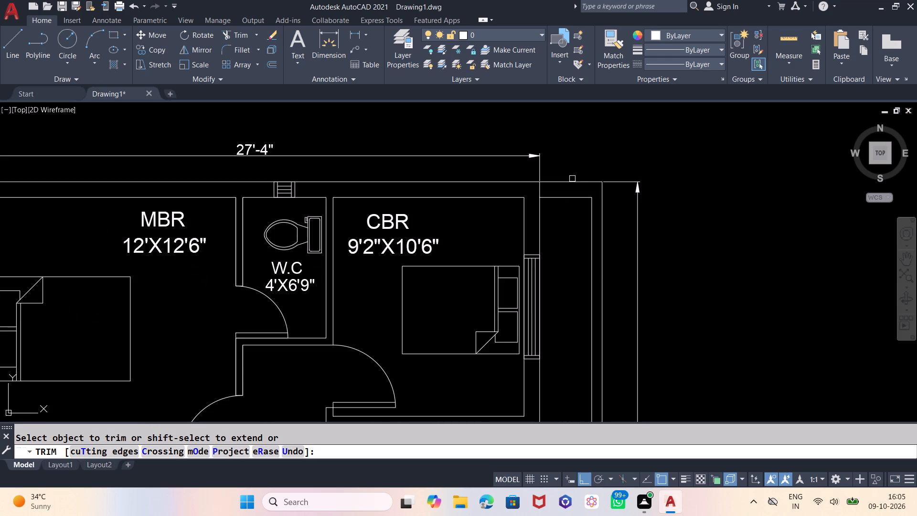
{"action": "scroll", "coordinate": [594, 122], "scroll_direction": "down", "scroll_amount": 1}
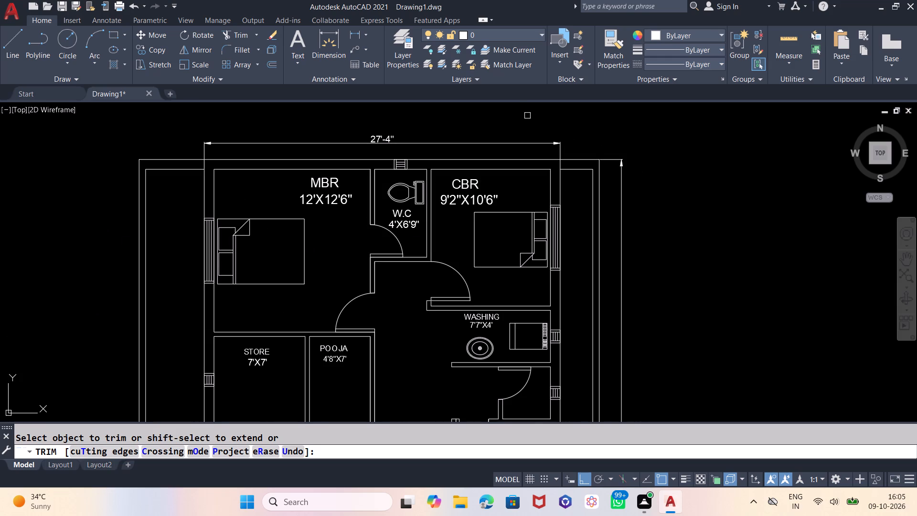
{"action": "scroll", "coordinate": [527, 122], "scroll_direction": "down", "scroll_amount": 1}
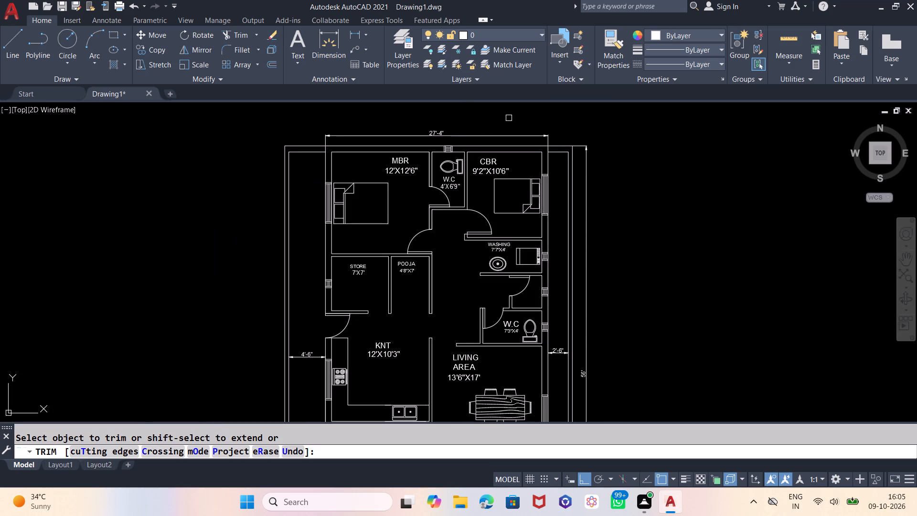
{"action": "scroll", "coordinate": [454, 108], "scroll_direction": "down", "scroll_amount": 1}
{"action": "scroll", "coordinate": [472, 172], "scroll_direction": "up", "scroll_amount": 1}
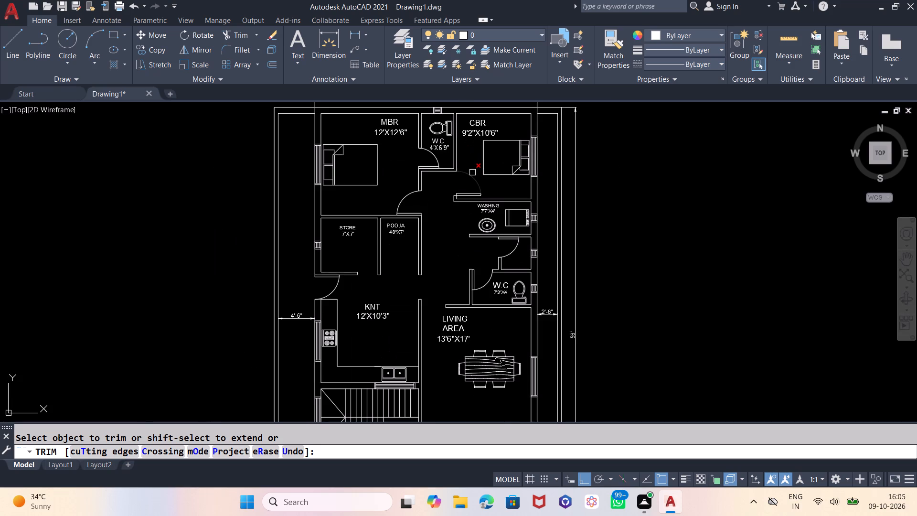
{"action": "key", "text": "Escape"}
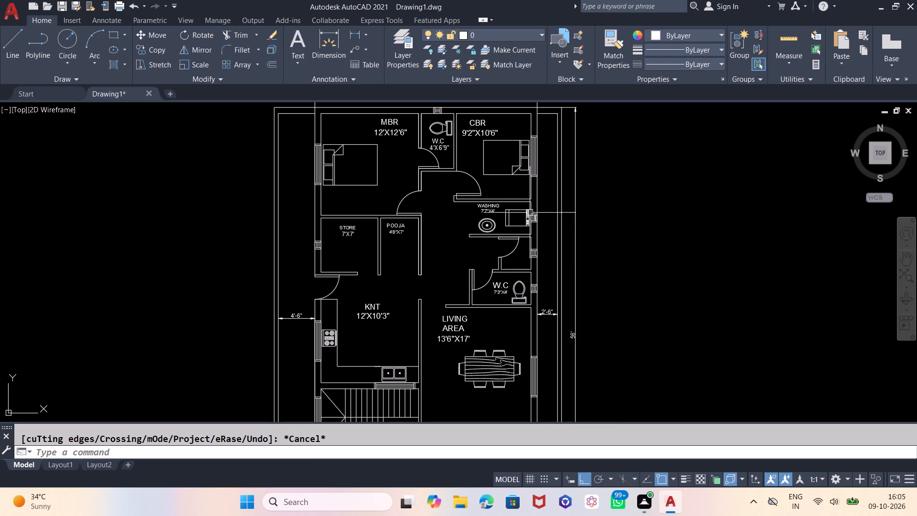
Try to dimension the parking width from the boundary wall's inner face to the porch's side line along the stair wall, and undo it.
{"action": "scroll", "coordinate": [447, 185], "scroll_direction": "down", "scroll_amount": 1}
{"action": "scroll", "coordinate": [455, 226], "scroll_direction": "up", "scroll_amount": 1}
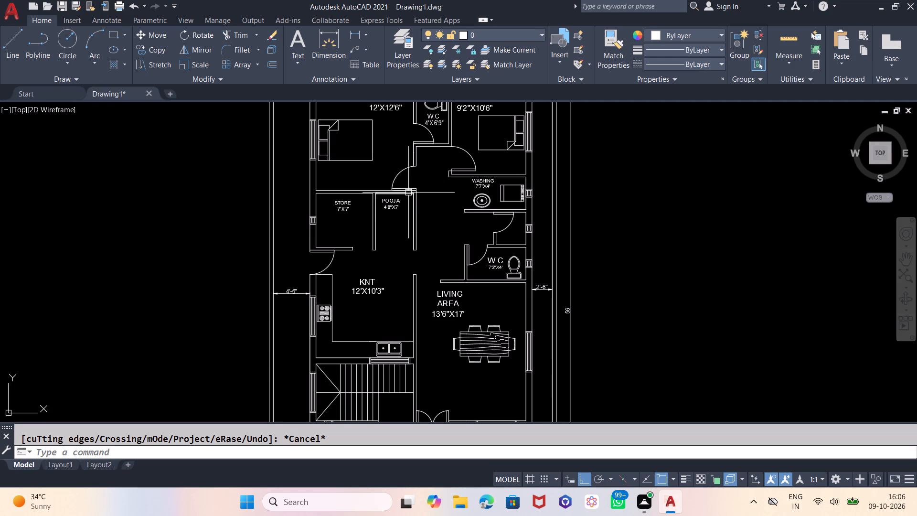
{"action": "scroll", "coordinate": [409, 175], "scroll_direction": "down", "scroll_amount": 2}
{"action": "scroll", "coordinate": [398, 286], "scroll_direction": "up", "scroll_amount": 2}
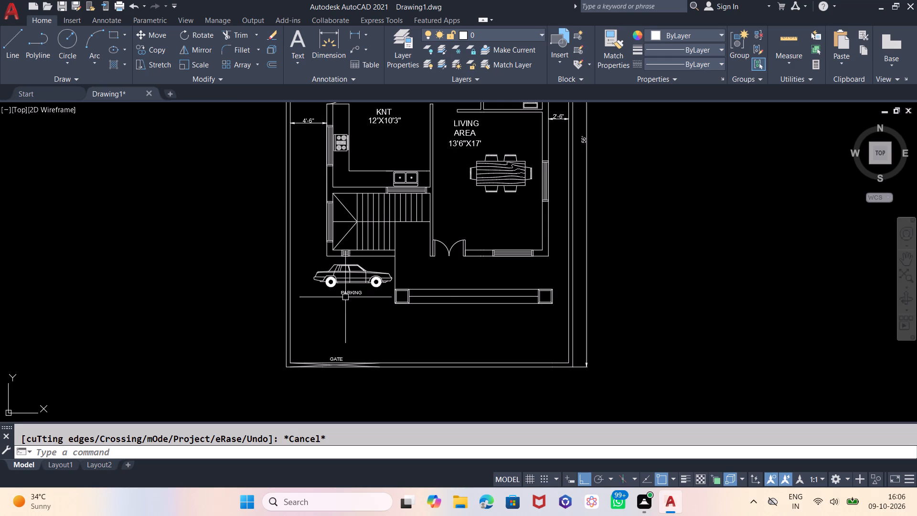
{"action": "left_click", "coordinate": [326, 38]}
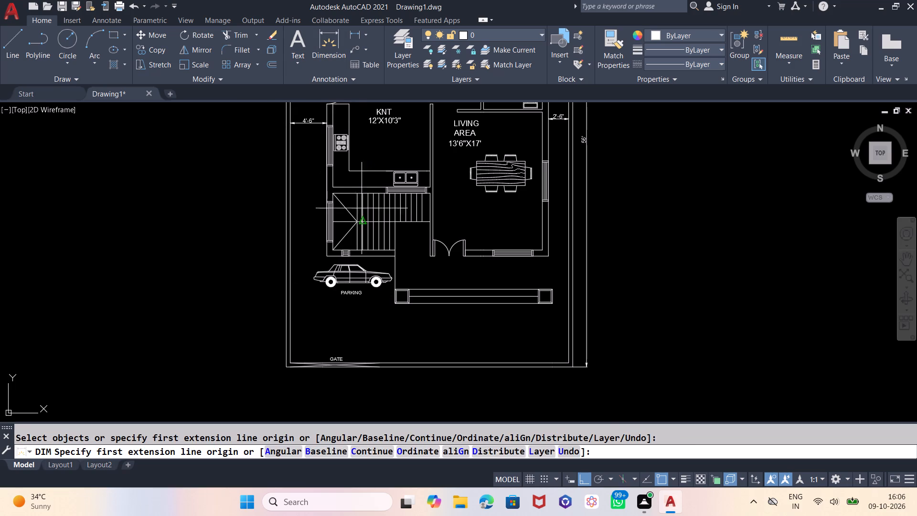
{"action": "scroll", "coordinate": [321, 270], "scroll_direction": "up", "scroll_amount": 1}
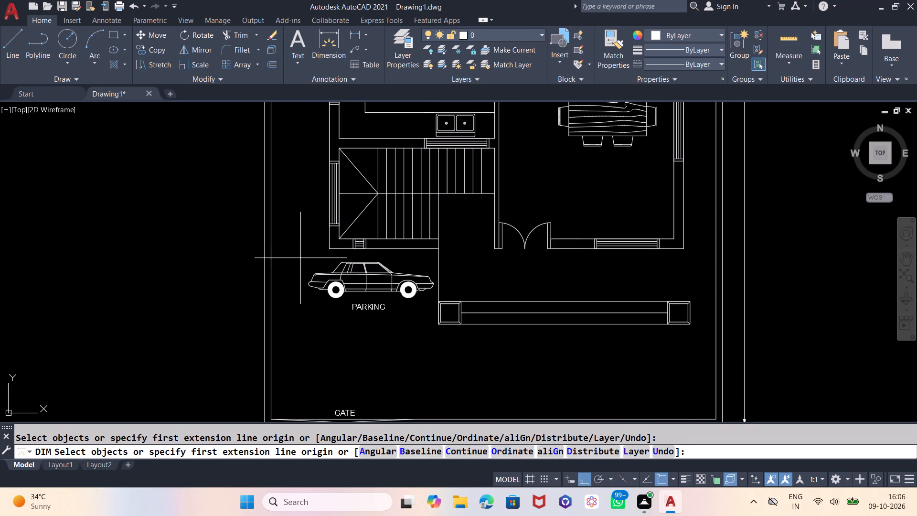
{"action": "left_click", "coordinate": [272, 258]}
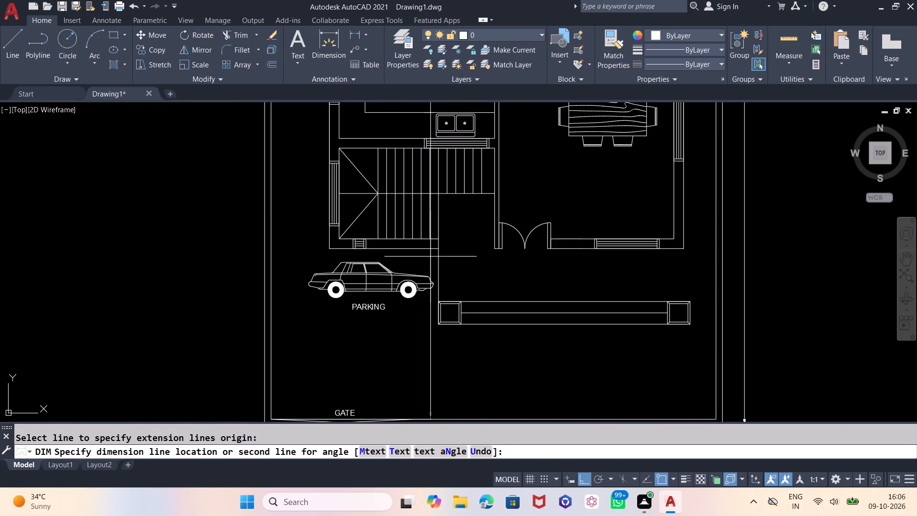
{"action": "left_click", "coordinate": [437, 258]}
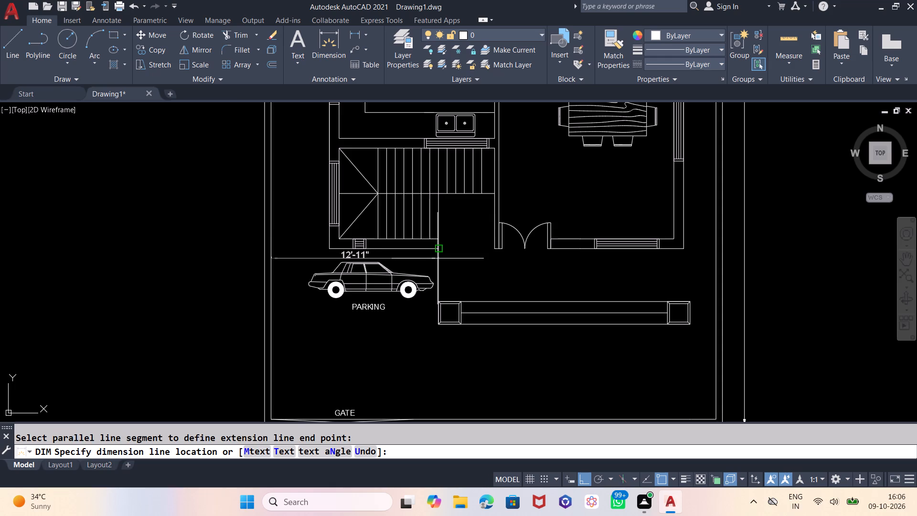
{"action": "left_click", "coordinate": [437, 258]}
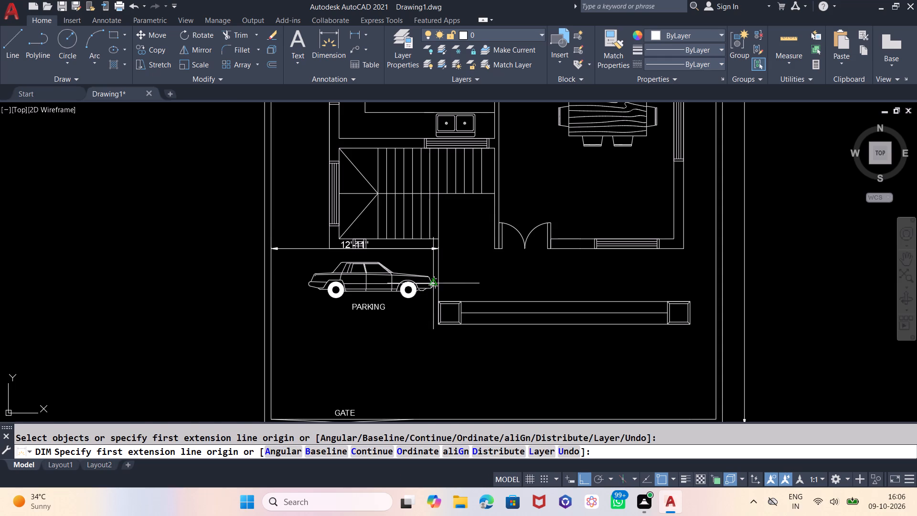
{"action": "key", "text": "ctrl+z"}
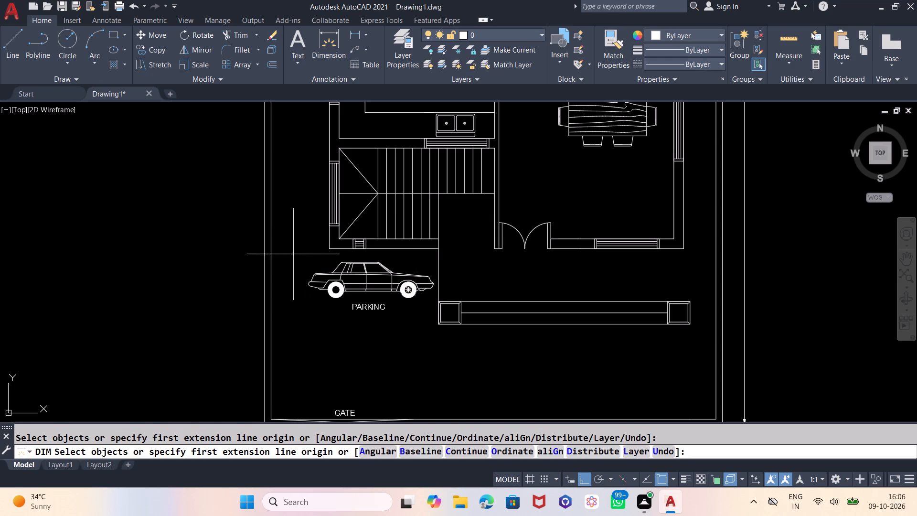
Dimension the parking width from the boundary wall's inner face to the porch's side line, placing the dimension just above the car.
{"action": "left_click", "coordinate": [272, 259]}
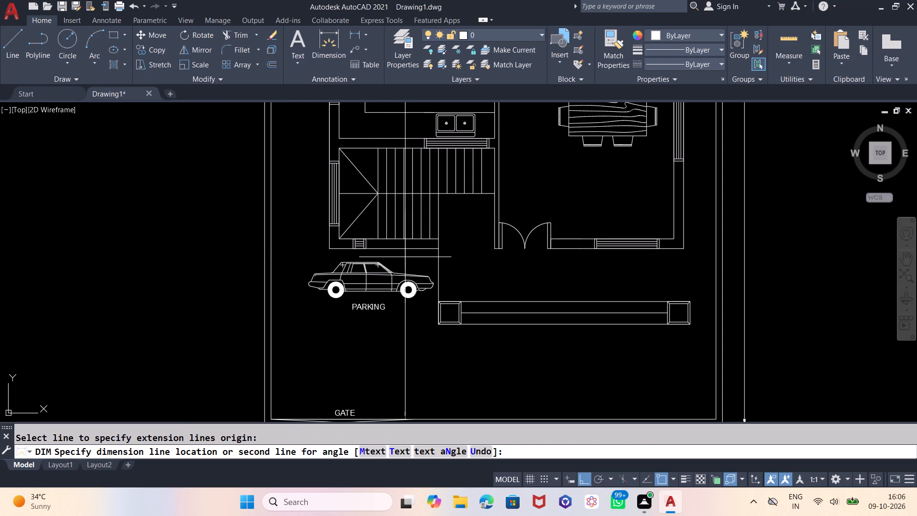
{"action": "left_click", "coordinate": [440, 258]}
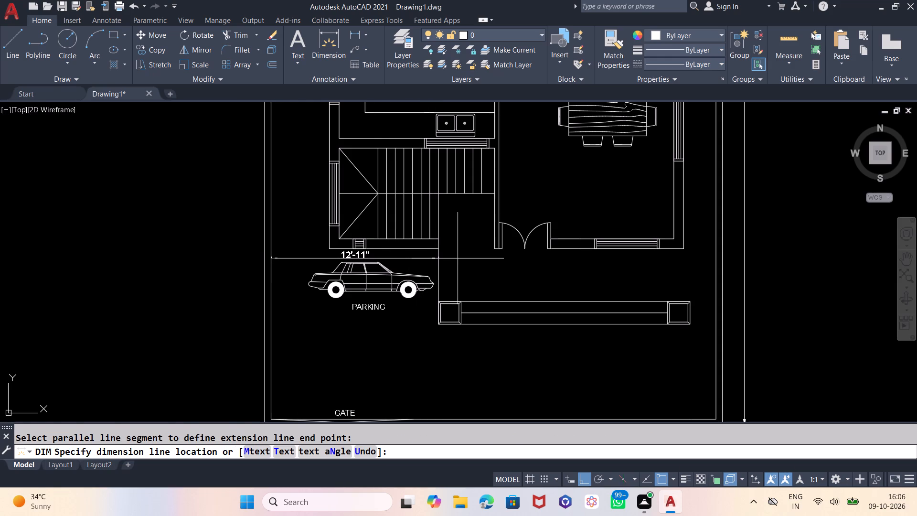
{"action": "left_click", "coordinate": [458, 258]}
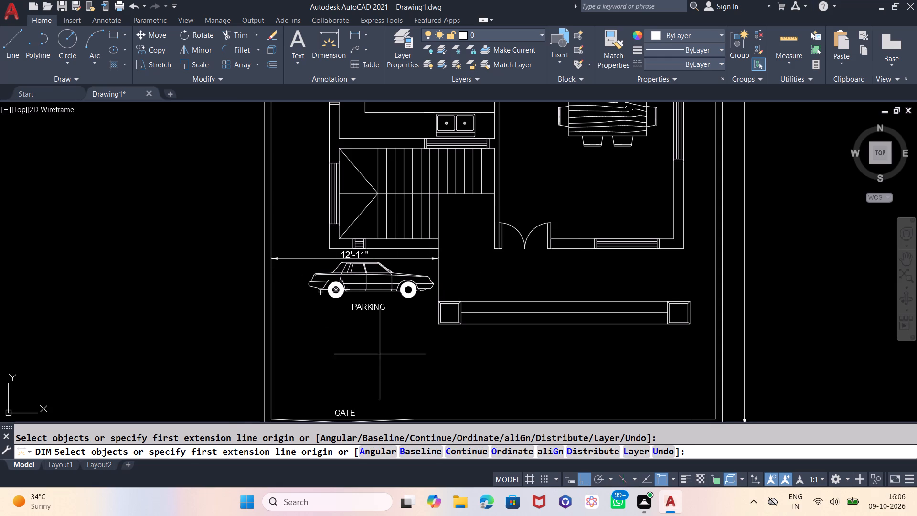
Add a vertical dimension from the front edge of the porch's outer column to the front boundary wall's inner face, placed just beside the column.
{"action": "scroll", "coordinate": [582, 204], "scroll_direction": "down", "scroll_amount": 1}
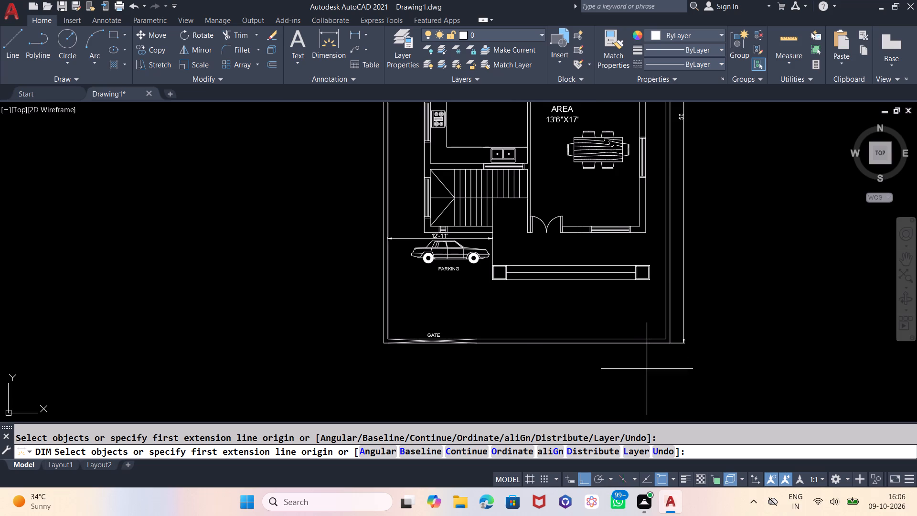
{"action": "scroll", "coordinate": [647, 369], "scroll_direction": "down", "scroll_amount": 2}
{"action": "scroll", "coordinate": [650, 323], "scroll_direction": "up", "scroll_amount": 1}
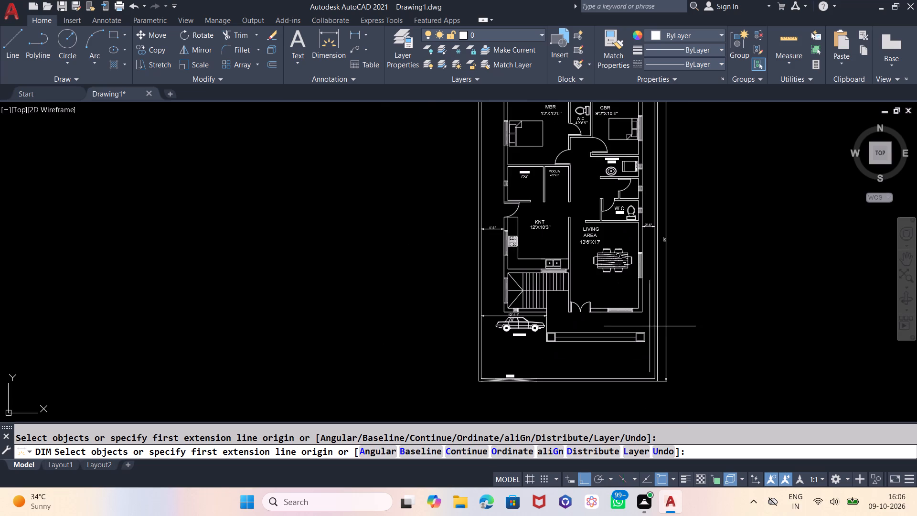
{"action": "scroll", "coordinate": [644, 339], "scroll_direction": "up", "scroll_amount": 2}
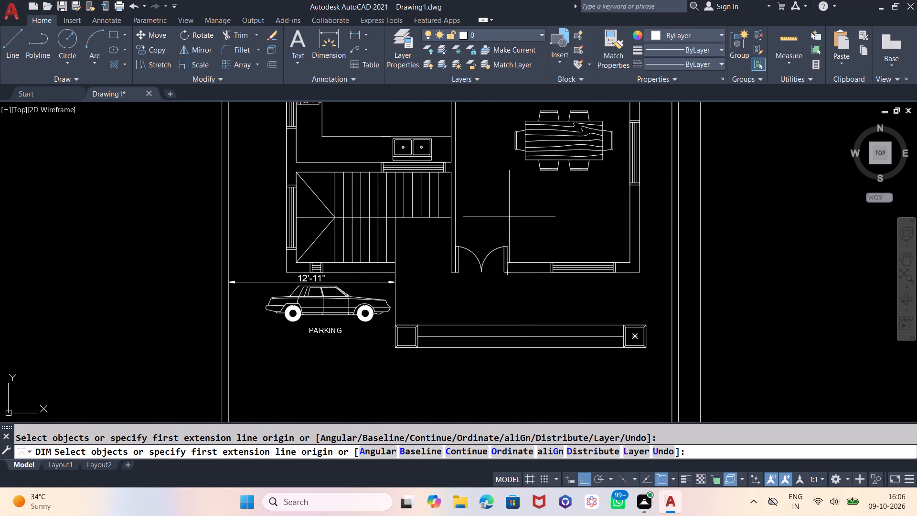
{"action": "scroll", "coordinate": [510, 216], "scroll_direction": "down", "scroll_amount": 1}
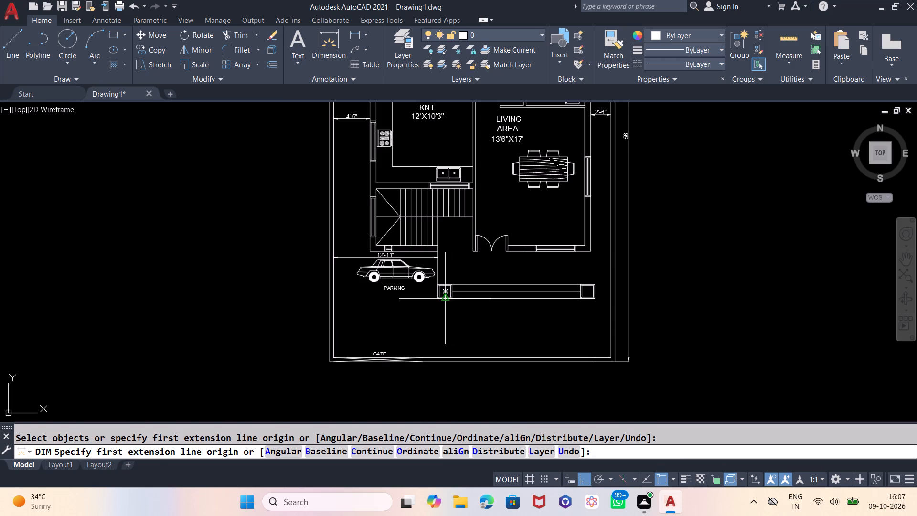
{"action": "scroll", "coordinate": [450, 301], "scroll_direction": "up", "scroll_amount": 2}
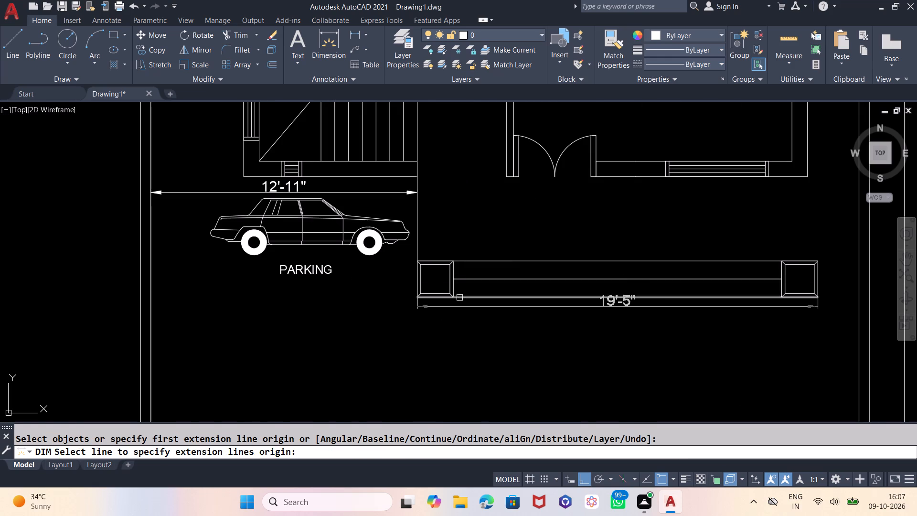
{"action": "left_click", "coordinate": [800, 299]}
{"action": "scroll", "coordinate": [798, 261], "scroll_direction": "down", "scroll_amount": 2}
{"action": "scroll", "coordinate": [806, 336], "scroll_direction": "up", "scroll_amount": 2}
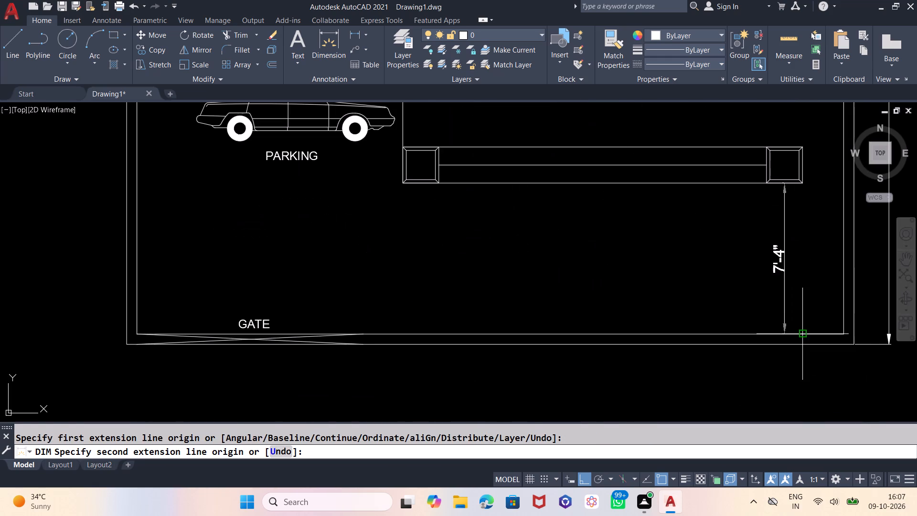
{"action": "scroll", "coordinate": [786, 335], "scroll_direction": "up", "scroll_amount": 2}
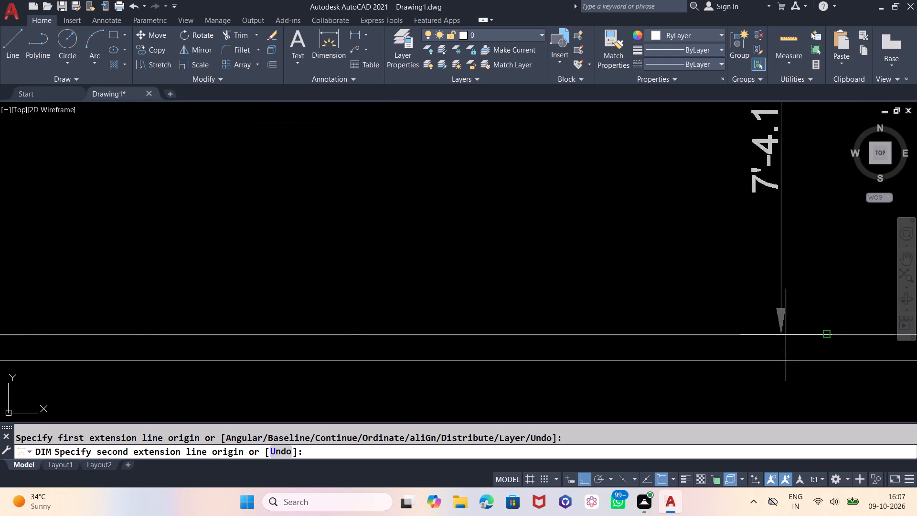
{"action": "scroll", "coordinate": [786, 335], "scroll_direction": "up", "scroll_amount": 4}
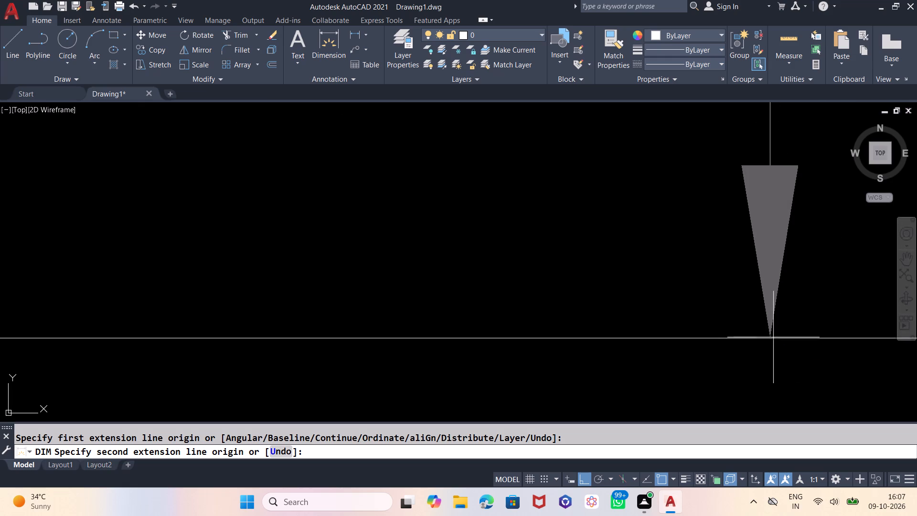
{"action": "scroll", "coordinate": [769, 340], "scroll_direction": "up", "scroll_amount": 5}
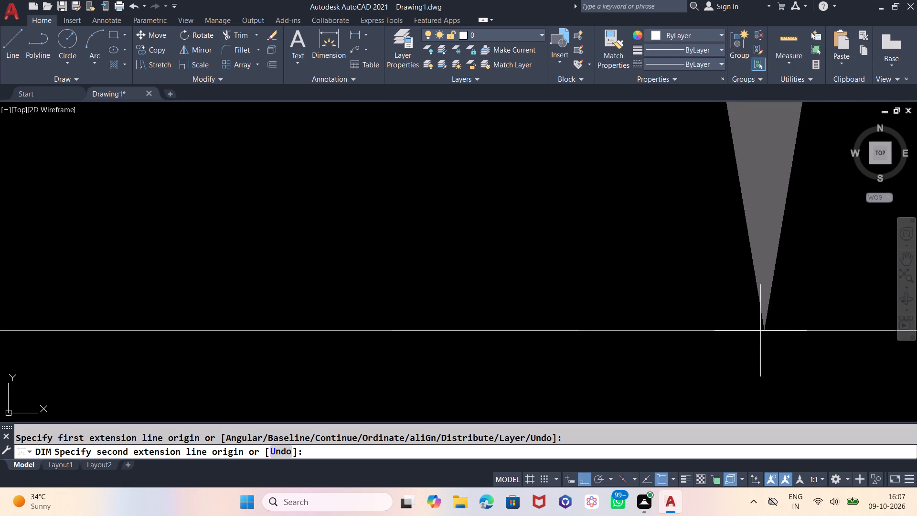
{"action": "left_click", "coordinate": [760, 331]}
{"action": "scroll", "coordinate": [729, 376], "scroll_direction": "down", "scroll_amount": 8}
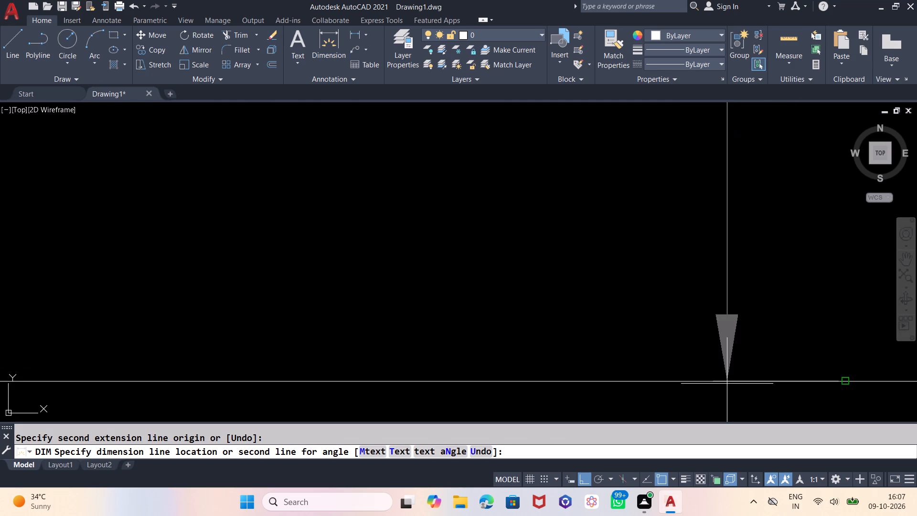
{"action": "scroll", "coordinate": [727, 384], "scroll_direction": "down", "scroll_amount": 2}
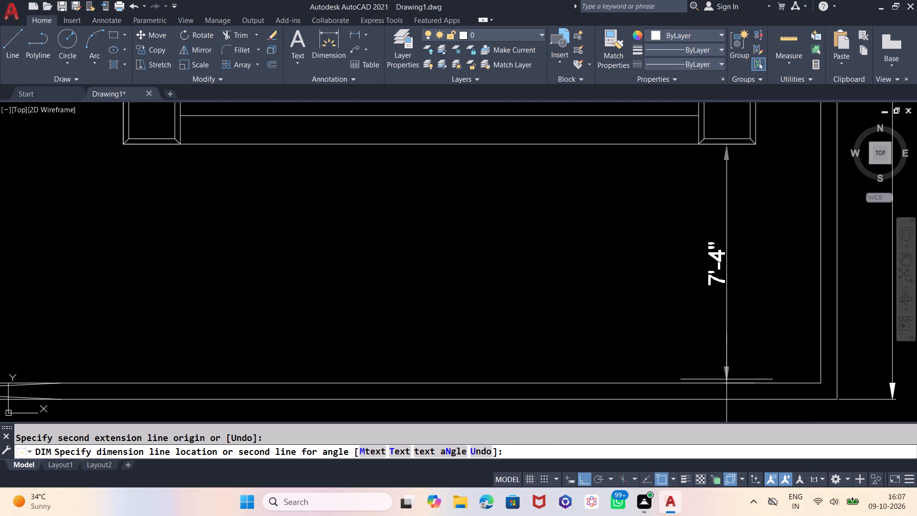
{"action": "left_click", "coordinate": [780, 363]}
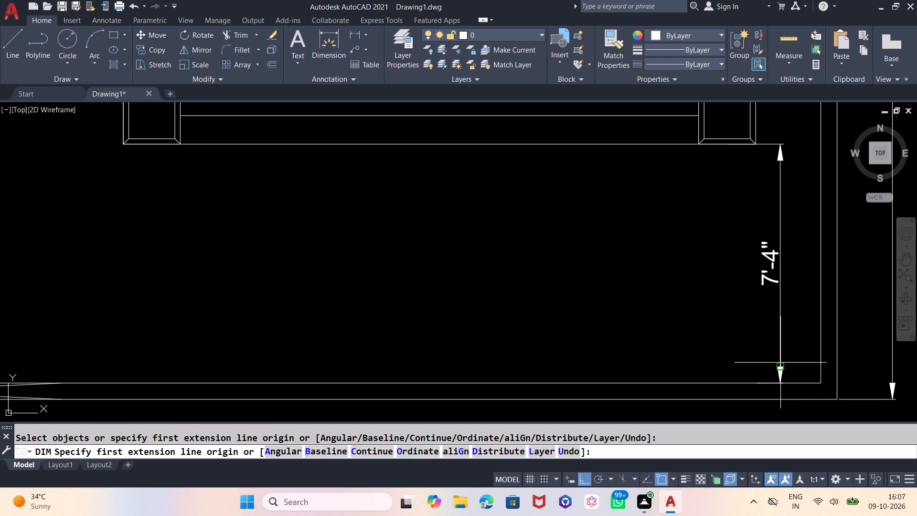
{"action": "scroll", "coordinate": [757, 375], "scroll_direction": "down", "scroll_amount": 2}
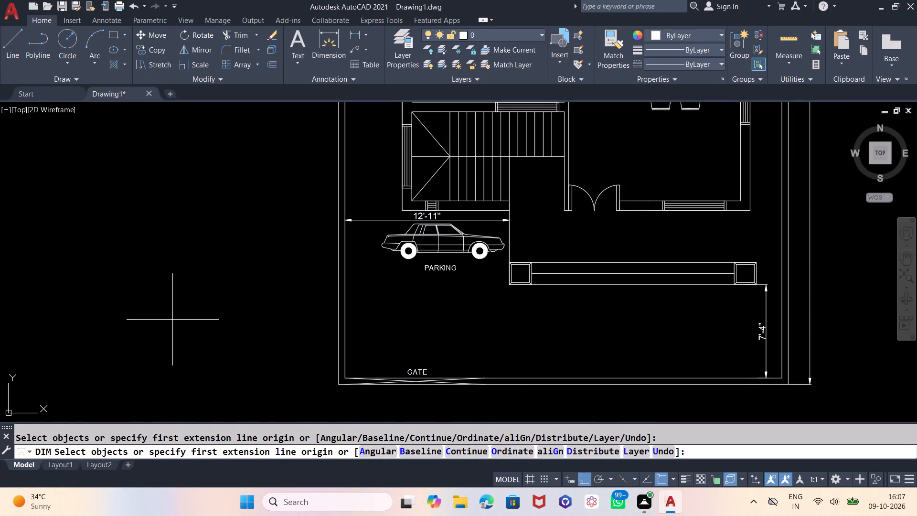
{"action": "scroll", "coordinate": [146, 299], "scroll_direction": "down", "scroll_amount": 1}
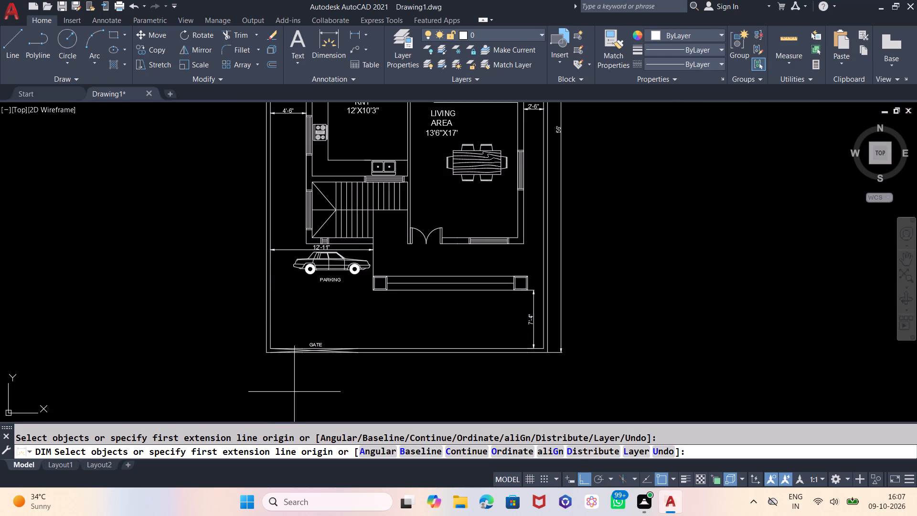
{"action": "scroll", "coordinate": [299, 393], "scroll_direction": "down", "scroll_amount": 2}
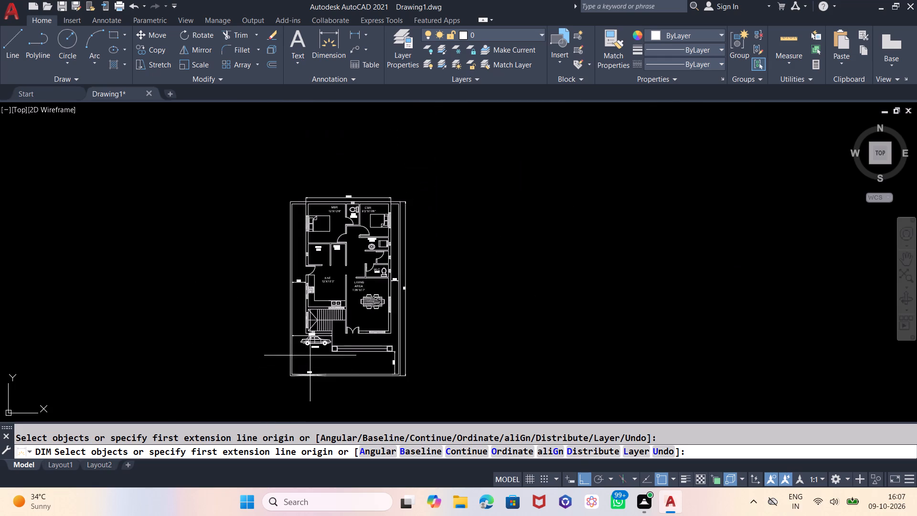
{"action": "scroll", "coordinate": [310, 352], "scroll_direction": "up", "scroll_amount": 1}
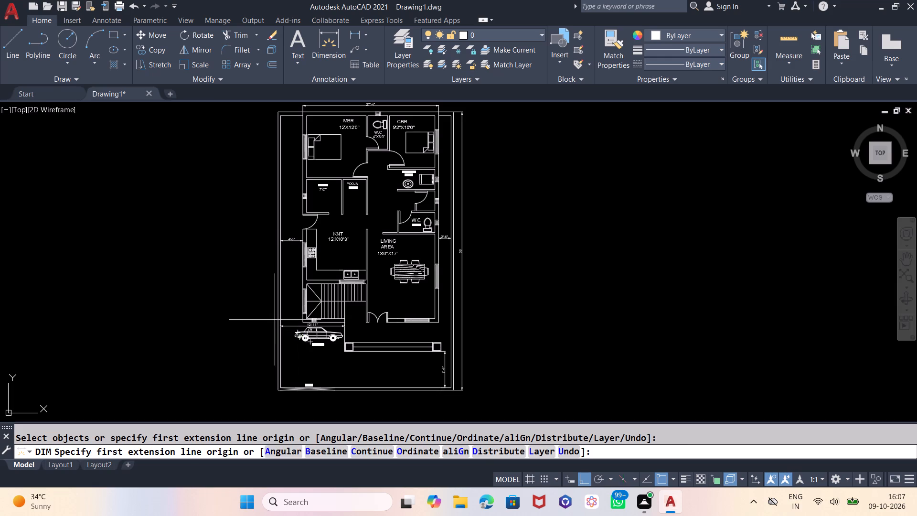
{"action": "key", "text": "Escape"}
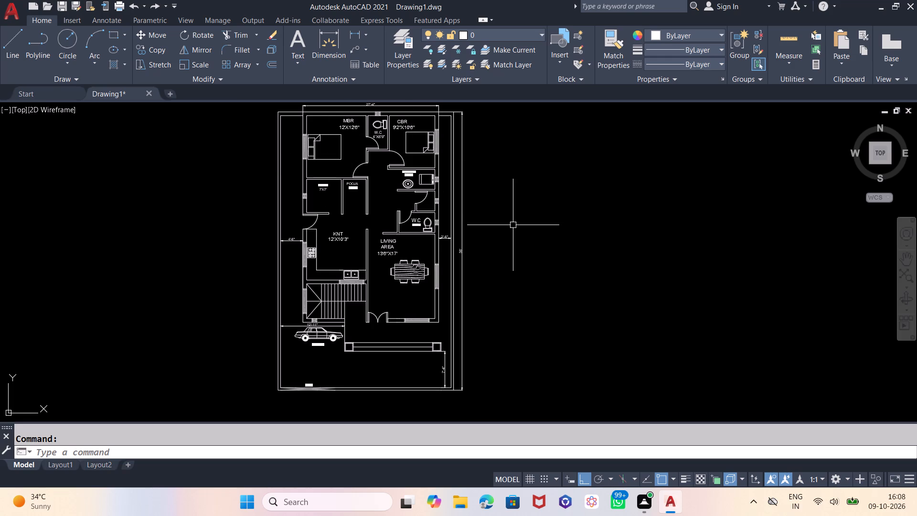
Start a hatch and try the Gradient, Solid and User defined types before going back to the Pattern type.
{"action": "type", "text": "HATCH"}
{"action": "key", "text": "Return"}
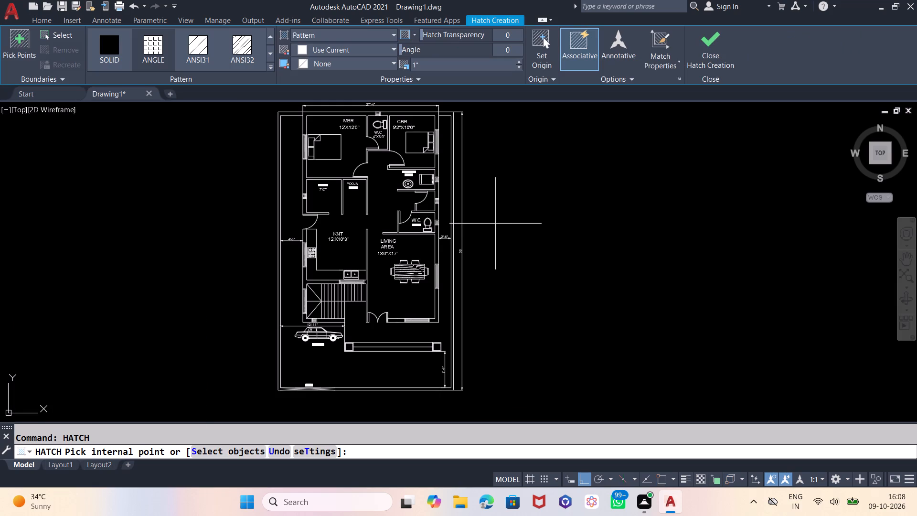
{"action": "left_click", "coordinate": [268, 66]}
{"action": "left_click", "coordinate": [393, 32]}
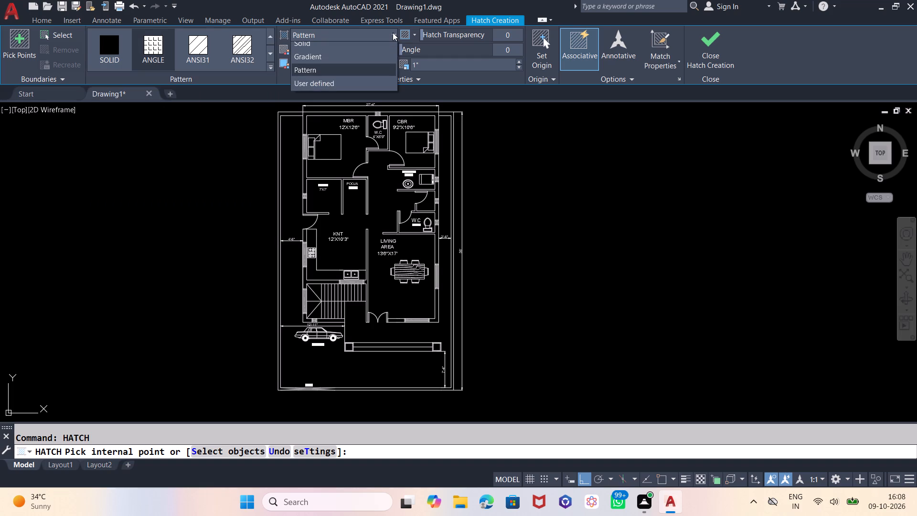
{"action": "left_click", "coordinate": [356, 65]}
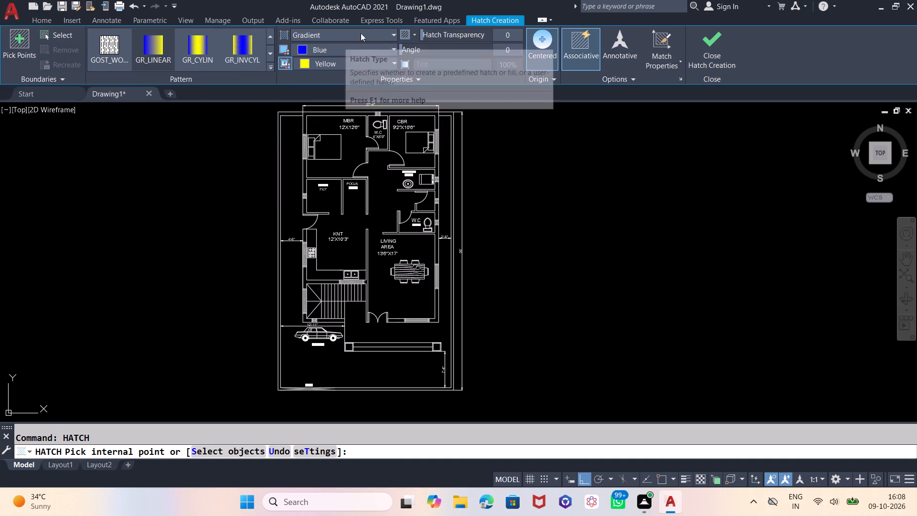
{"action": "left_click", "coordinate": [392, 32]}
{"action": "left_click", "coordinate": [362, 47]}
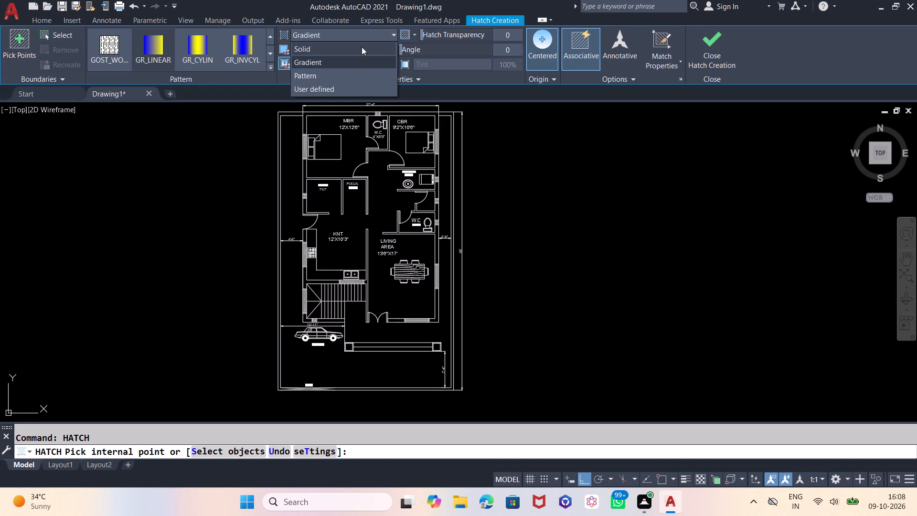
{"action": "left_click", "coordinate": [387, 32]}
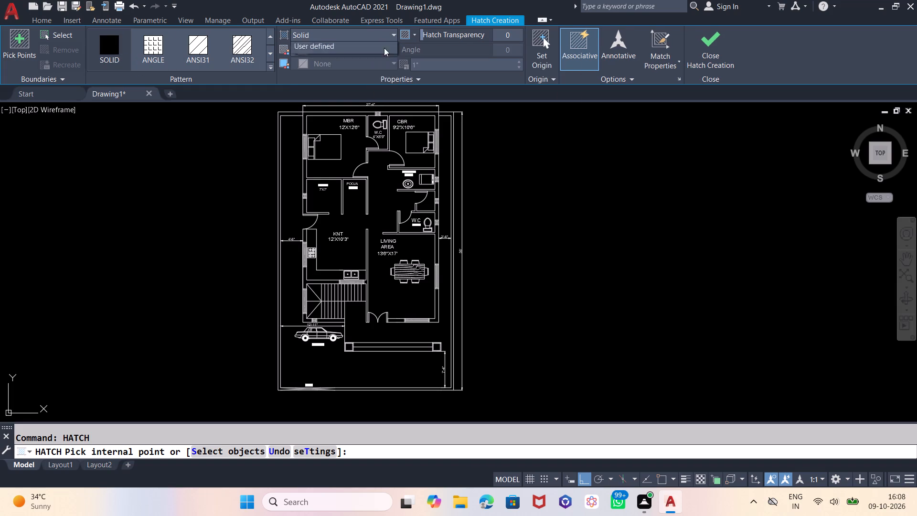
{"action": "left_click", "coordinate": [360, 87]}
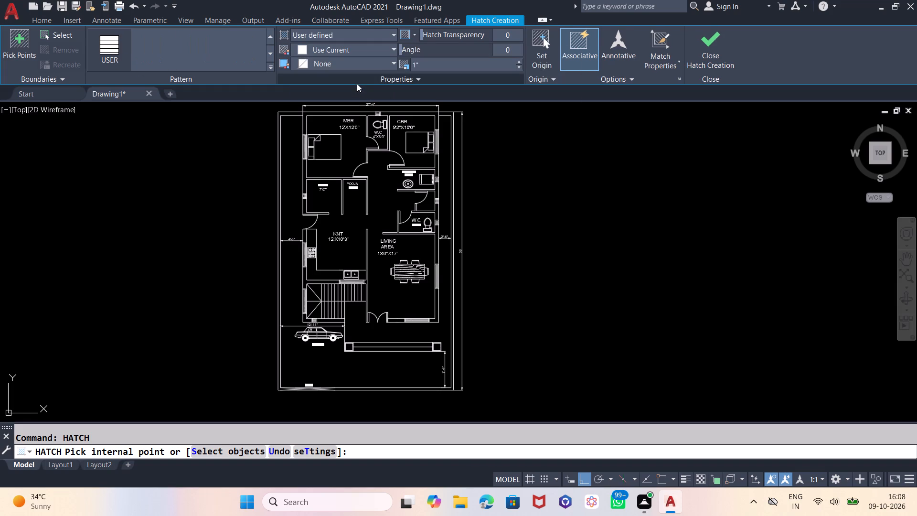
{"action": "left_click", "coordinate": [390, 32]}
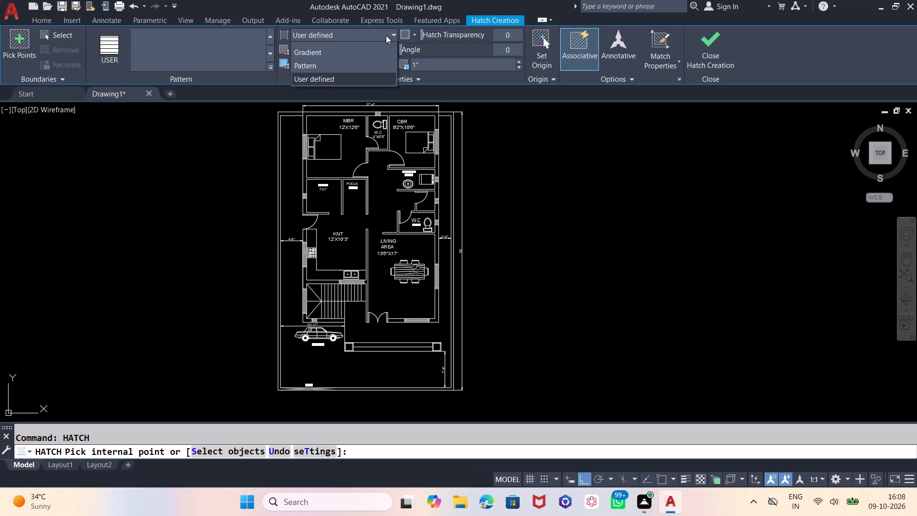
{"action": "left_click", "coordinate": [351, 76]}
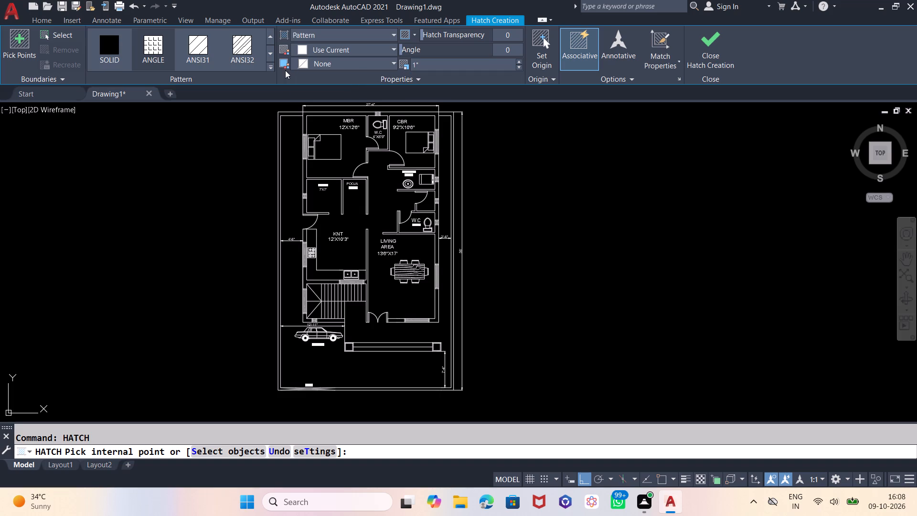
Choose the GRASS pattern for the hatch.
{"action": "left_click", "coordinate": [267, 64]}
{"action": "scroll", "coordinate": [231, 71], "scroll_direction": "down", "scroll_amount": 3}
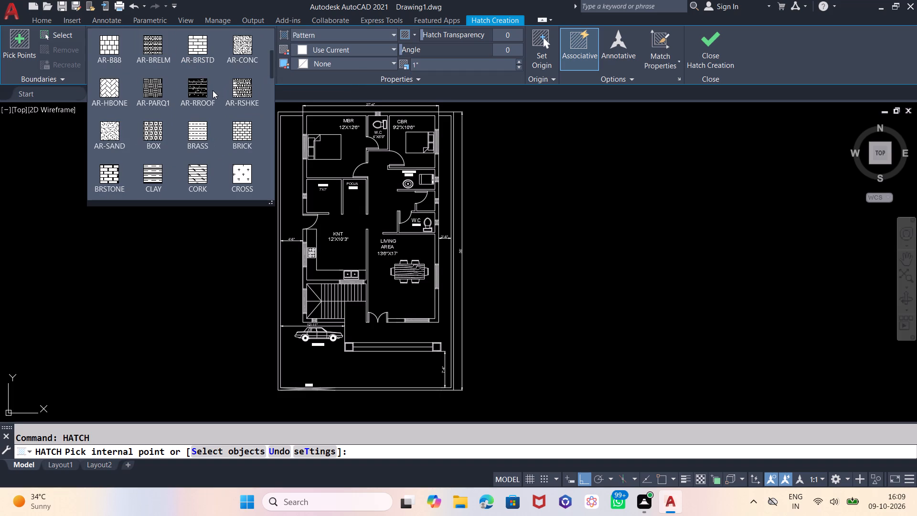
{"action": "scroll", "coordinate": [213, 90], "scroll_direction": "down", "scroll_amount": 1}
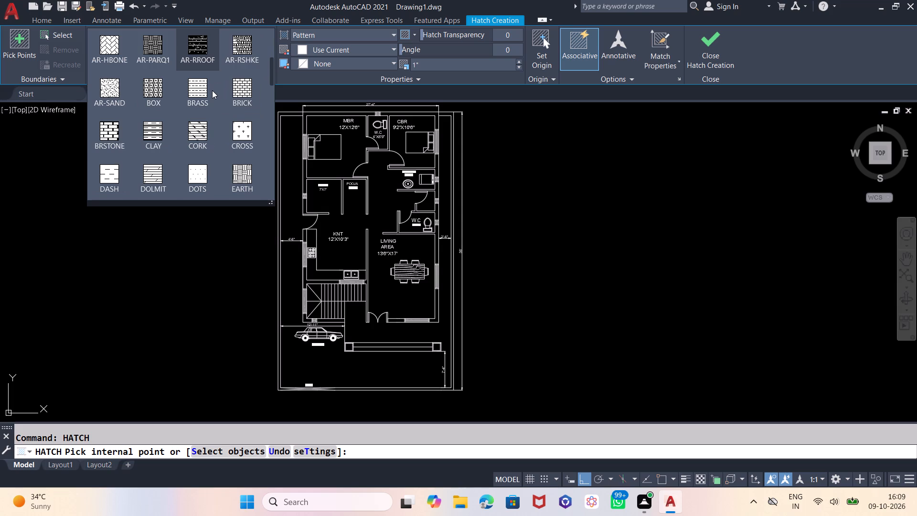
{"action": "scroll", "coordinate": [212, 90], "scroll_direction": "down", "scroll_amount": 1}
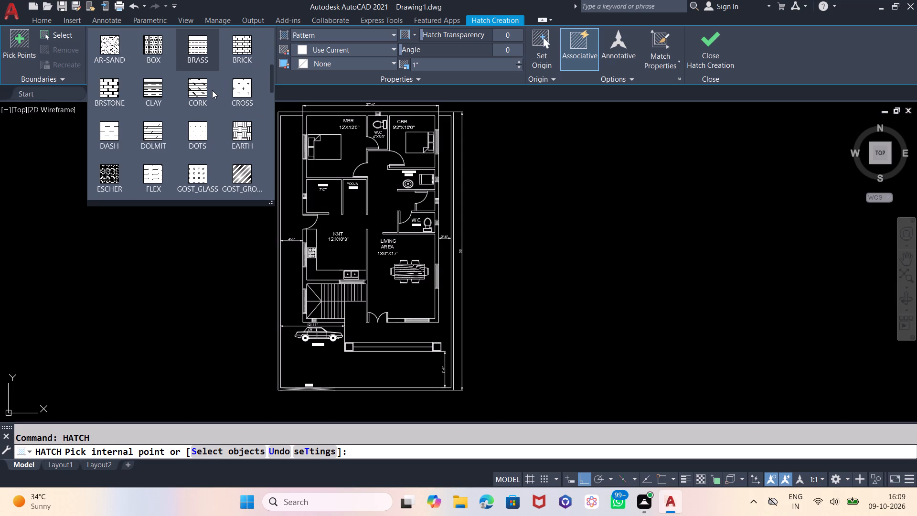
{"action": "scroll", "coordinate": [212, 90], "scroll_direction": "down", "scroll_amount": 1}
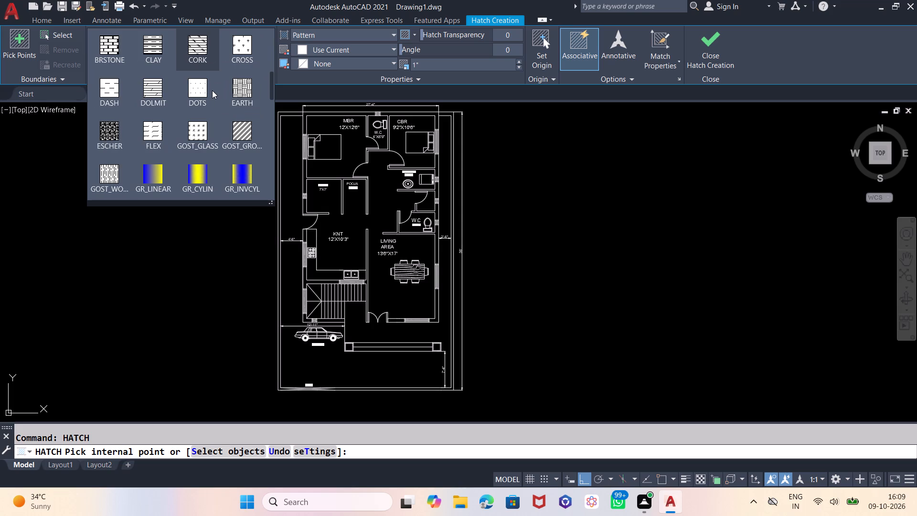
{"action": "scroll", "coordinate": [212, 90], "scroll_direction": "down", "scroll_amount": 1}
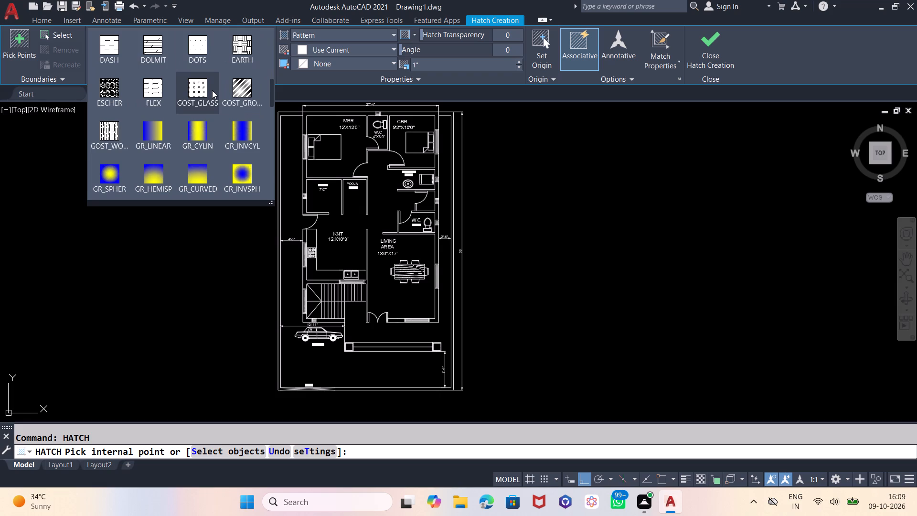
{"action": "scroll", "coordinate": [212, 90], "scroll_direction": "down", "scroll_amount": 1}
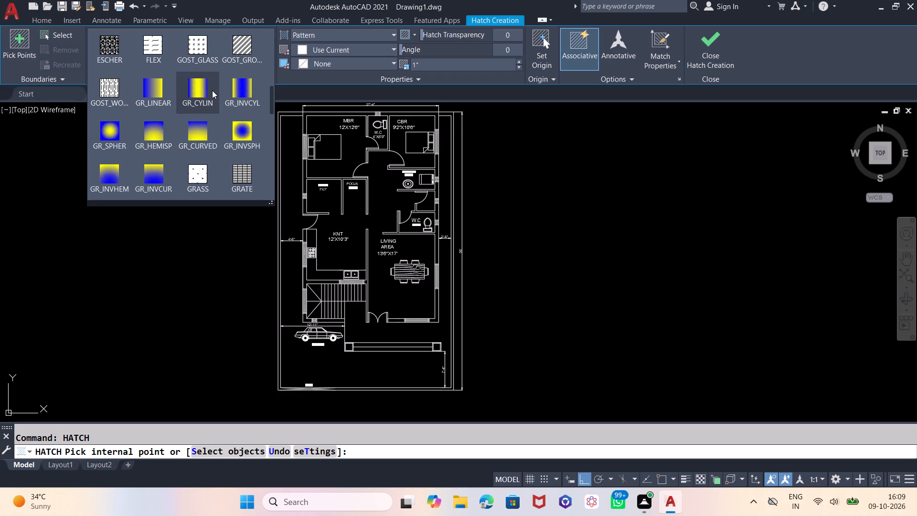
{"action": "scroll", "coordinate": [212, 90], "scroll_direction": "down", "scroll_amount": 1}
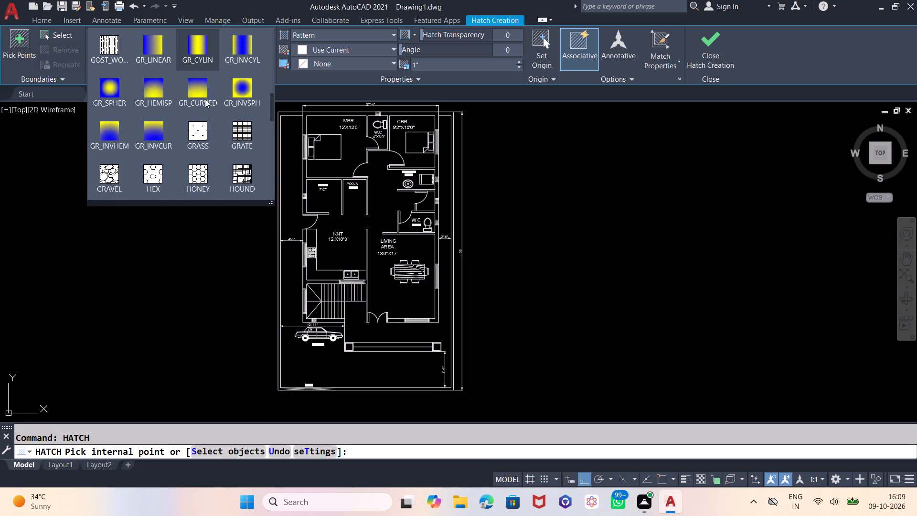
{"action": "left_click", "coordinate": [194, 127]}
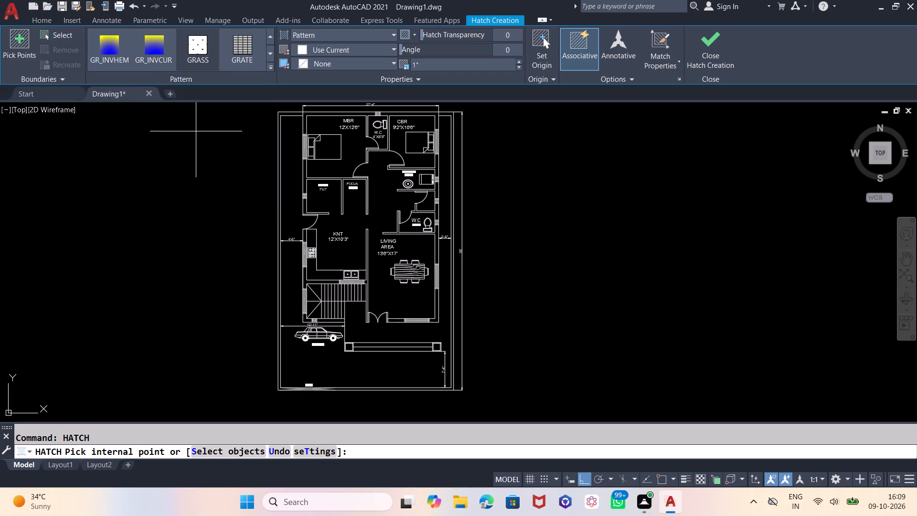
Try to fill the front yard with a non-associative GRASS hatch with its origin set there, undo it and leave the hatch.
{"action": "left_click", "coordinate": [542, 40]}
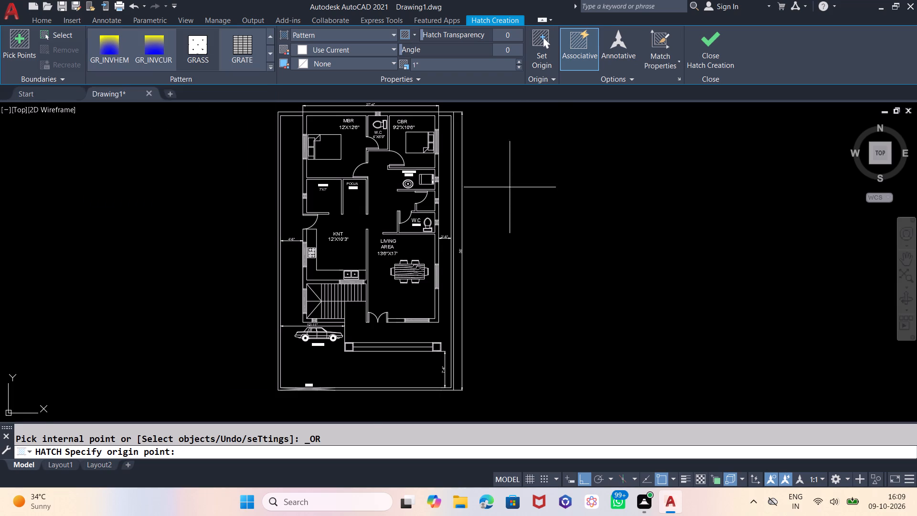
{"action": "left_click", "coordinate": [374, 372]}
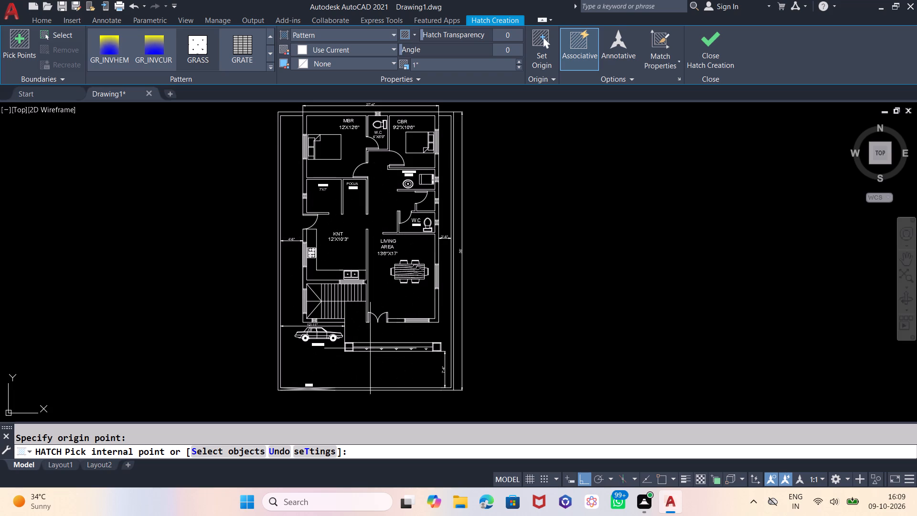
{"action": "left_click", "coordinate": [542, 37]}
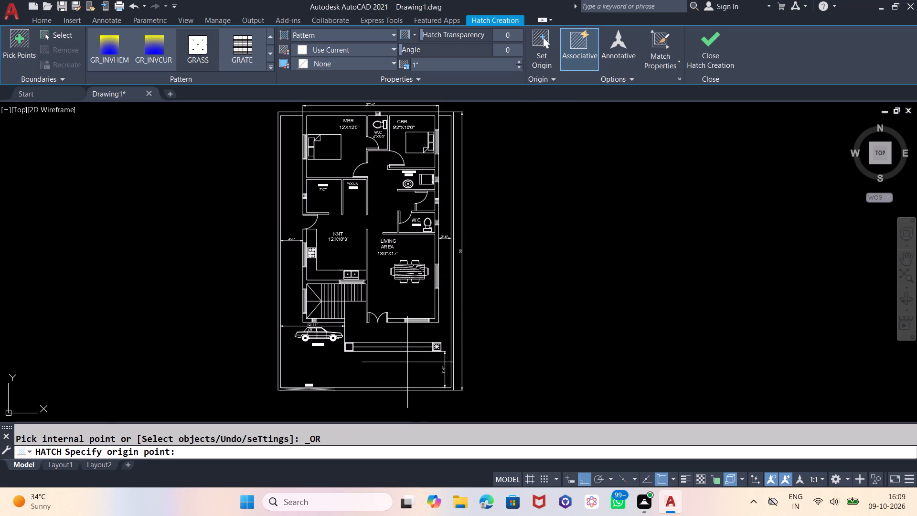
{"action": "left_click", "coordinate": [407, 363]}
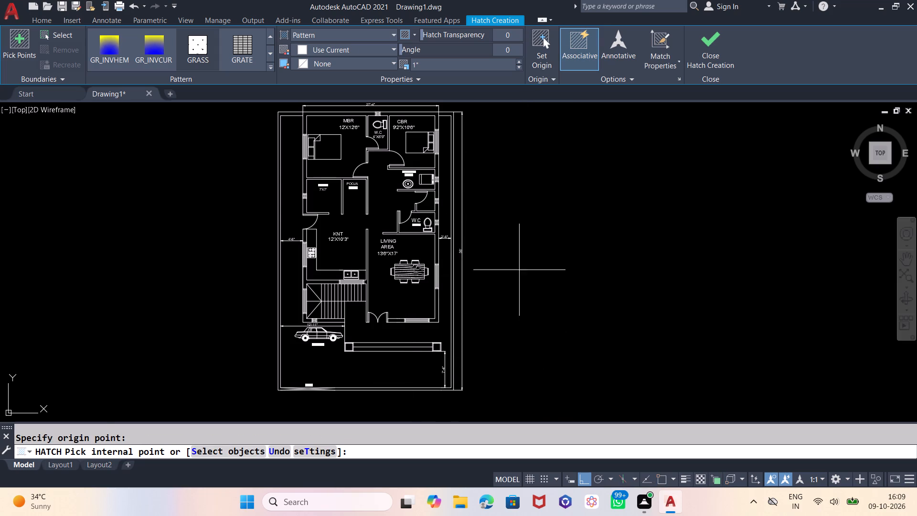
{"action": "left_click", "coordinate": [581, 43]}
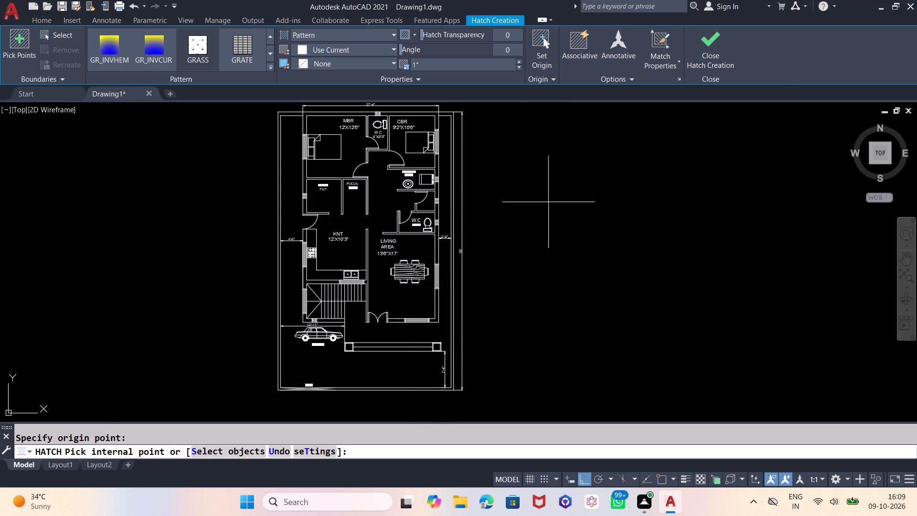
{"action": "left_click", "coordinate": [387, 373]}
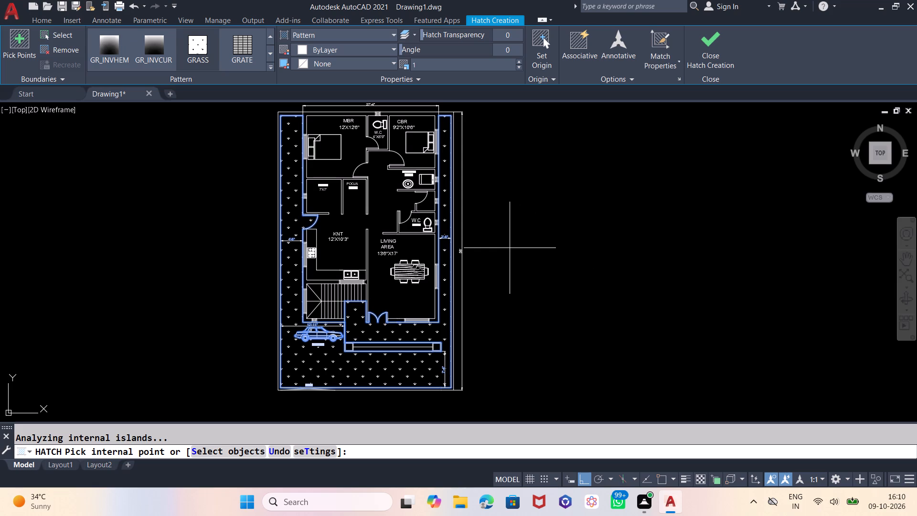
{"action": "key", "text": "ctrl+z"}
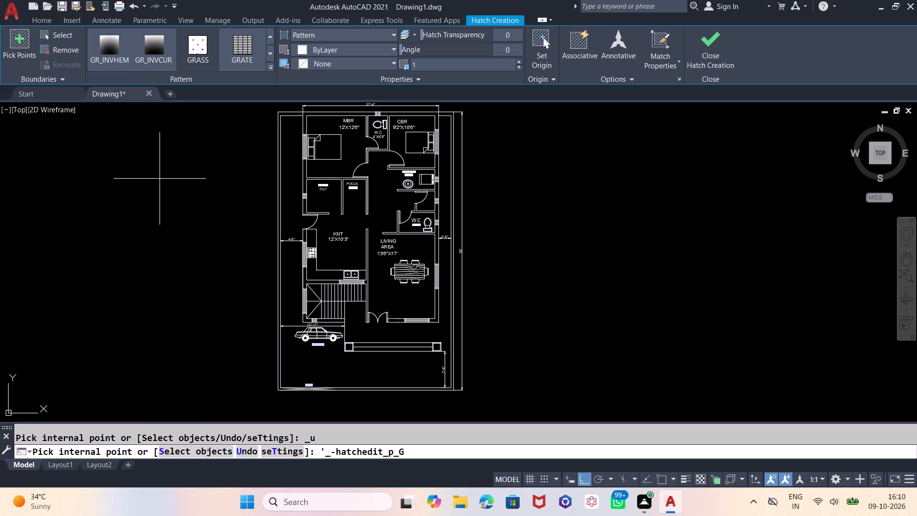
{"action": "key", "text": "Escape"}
Draw a vertical line closing the kitchen's side door opening along the outer wall face.
{"action": "key", "text": "l"}
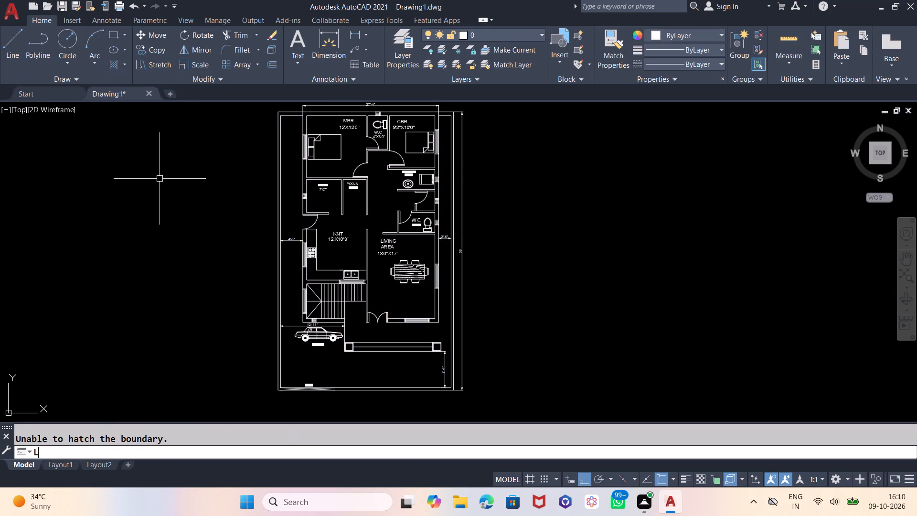
{"action": "key", "text": "Return"}
{"action": "scroll", "coordinate": [298, 184], "scroll_direction": "up", "scroll_amount": 2}
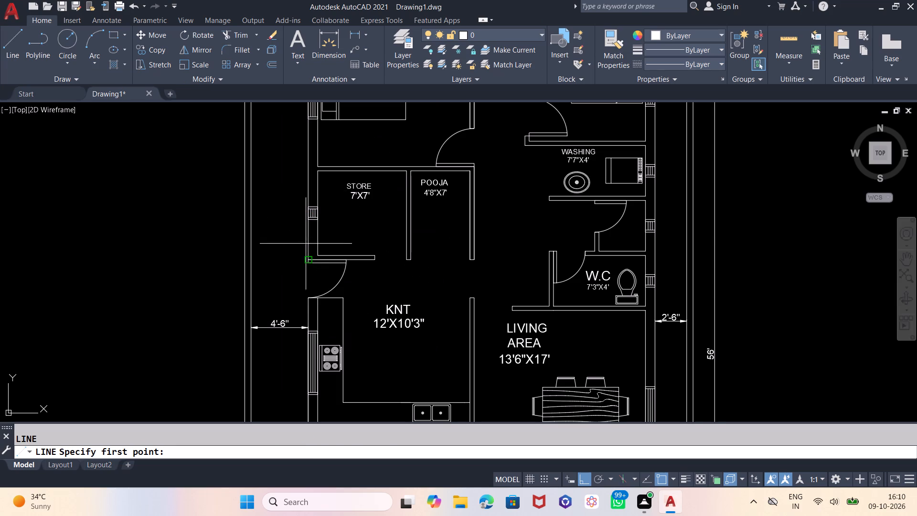
{"action": "left_click", "coordinate": [309, 263]}
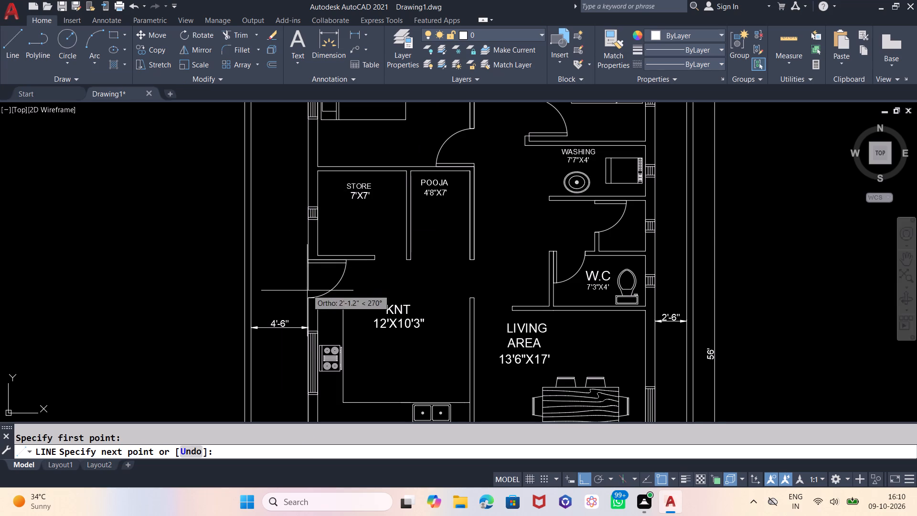
{"action": "left_click", "coordinate": [307, 298]}
{"action": "key", "text": "Escape"}
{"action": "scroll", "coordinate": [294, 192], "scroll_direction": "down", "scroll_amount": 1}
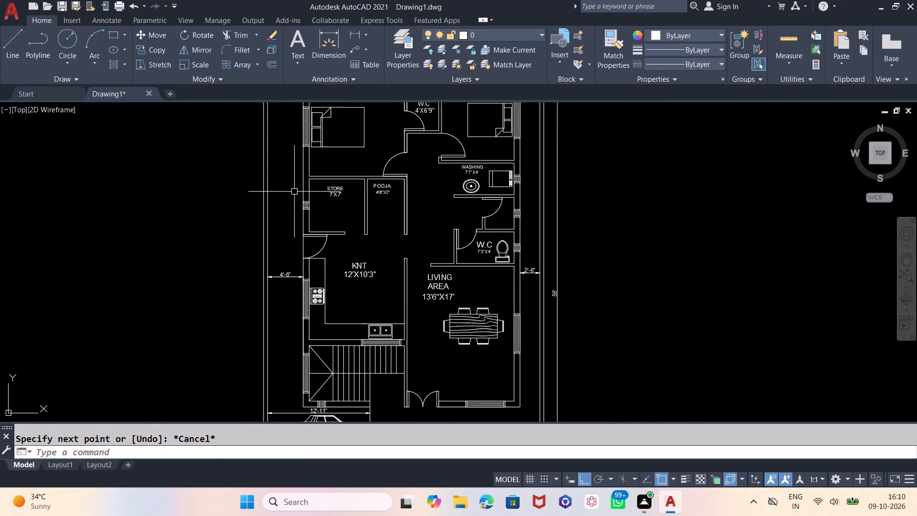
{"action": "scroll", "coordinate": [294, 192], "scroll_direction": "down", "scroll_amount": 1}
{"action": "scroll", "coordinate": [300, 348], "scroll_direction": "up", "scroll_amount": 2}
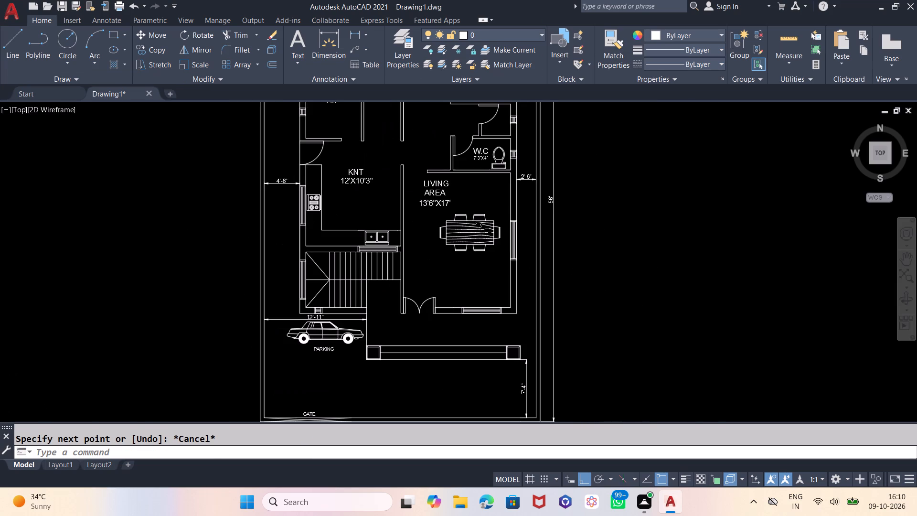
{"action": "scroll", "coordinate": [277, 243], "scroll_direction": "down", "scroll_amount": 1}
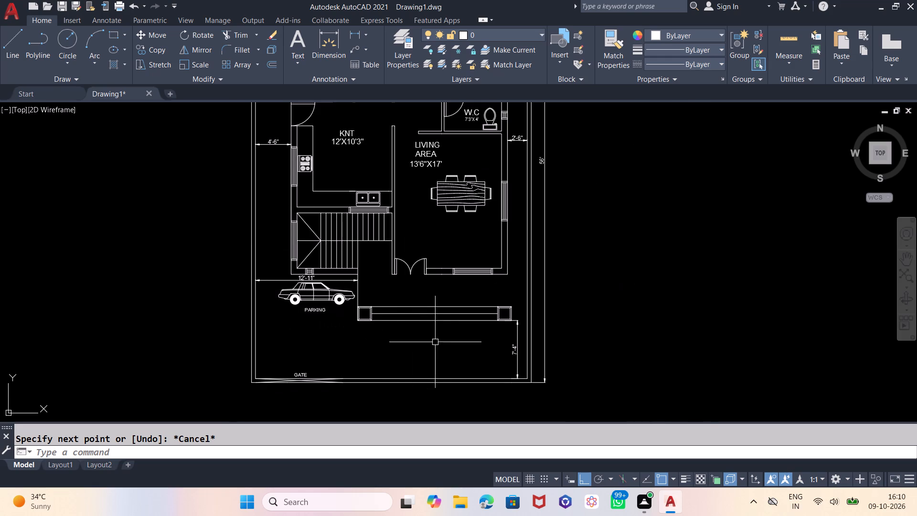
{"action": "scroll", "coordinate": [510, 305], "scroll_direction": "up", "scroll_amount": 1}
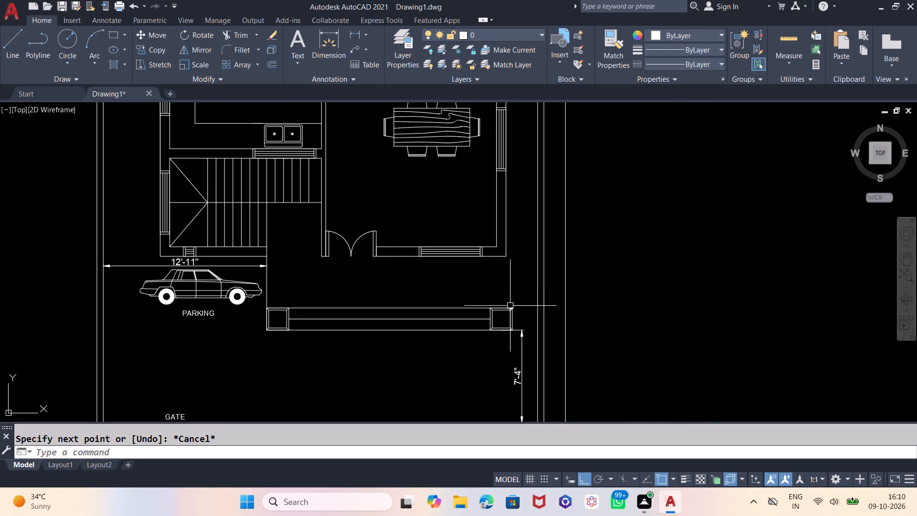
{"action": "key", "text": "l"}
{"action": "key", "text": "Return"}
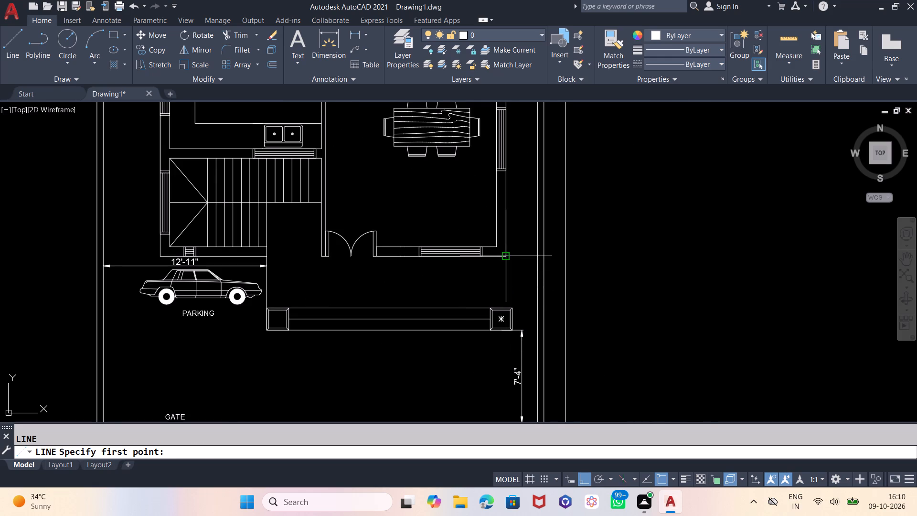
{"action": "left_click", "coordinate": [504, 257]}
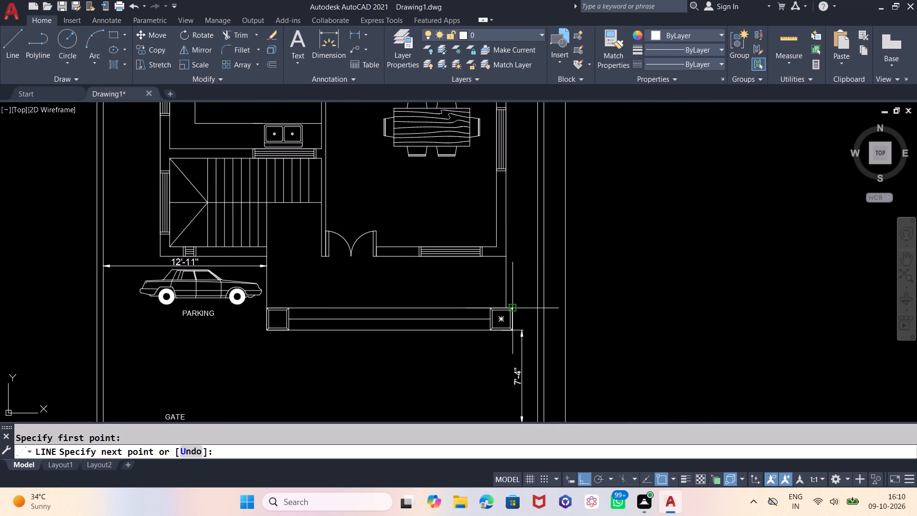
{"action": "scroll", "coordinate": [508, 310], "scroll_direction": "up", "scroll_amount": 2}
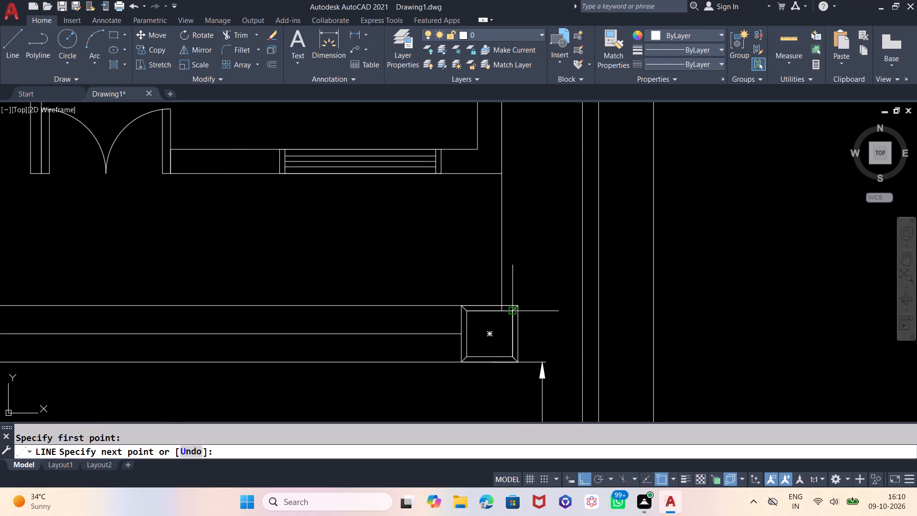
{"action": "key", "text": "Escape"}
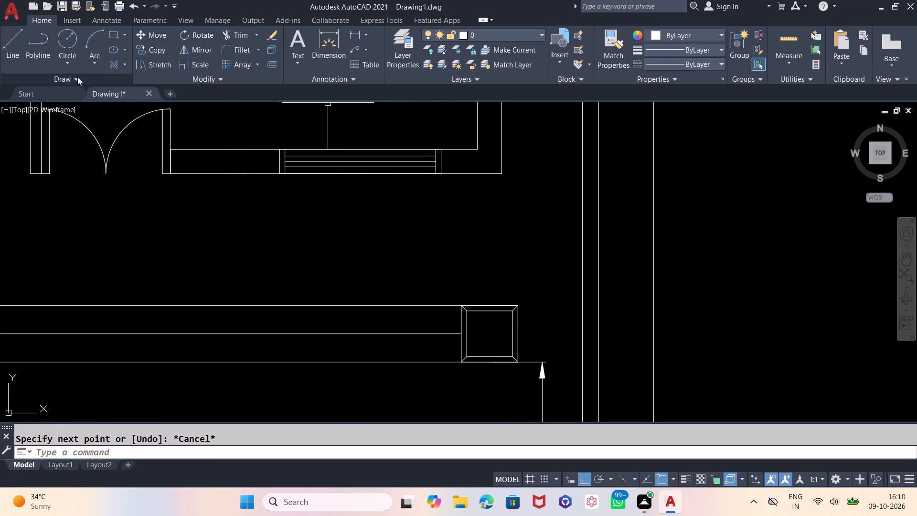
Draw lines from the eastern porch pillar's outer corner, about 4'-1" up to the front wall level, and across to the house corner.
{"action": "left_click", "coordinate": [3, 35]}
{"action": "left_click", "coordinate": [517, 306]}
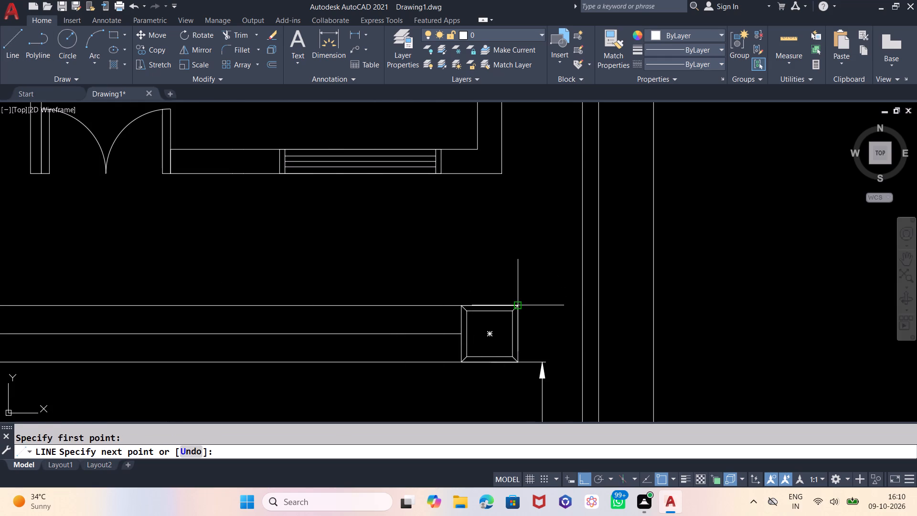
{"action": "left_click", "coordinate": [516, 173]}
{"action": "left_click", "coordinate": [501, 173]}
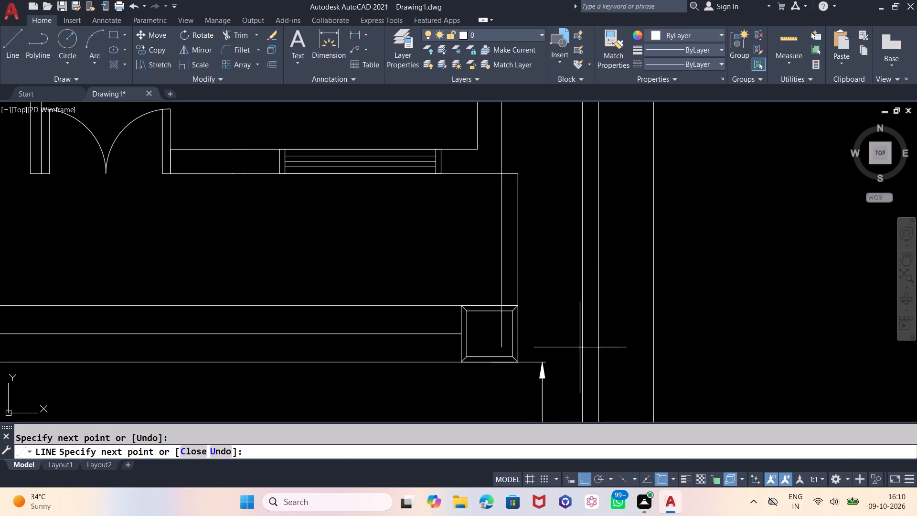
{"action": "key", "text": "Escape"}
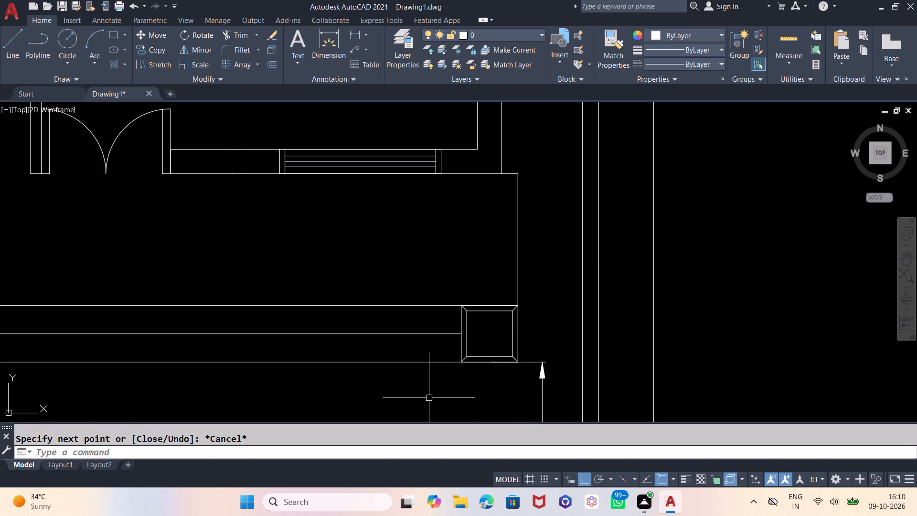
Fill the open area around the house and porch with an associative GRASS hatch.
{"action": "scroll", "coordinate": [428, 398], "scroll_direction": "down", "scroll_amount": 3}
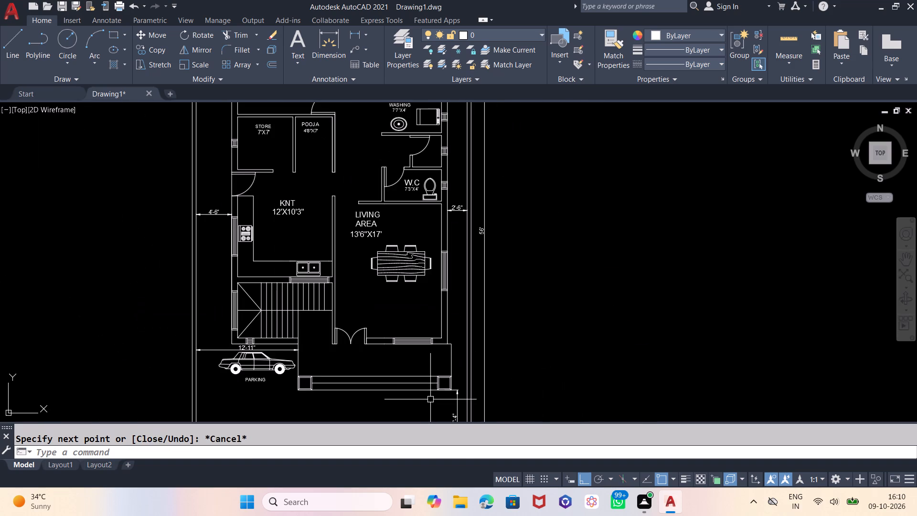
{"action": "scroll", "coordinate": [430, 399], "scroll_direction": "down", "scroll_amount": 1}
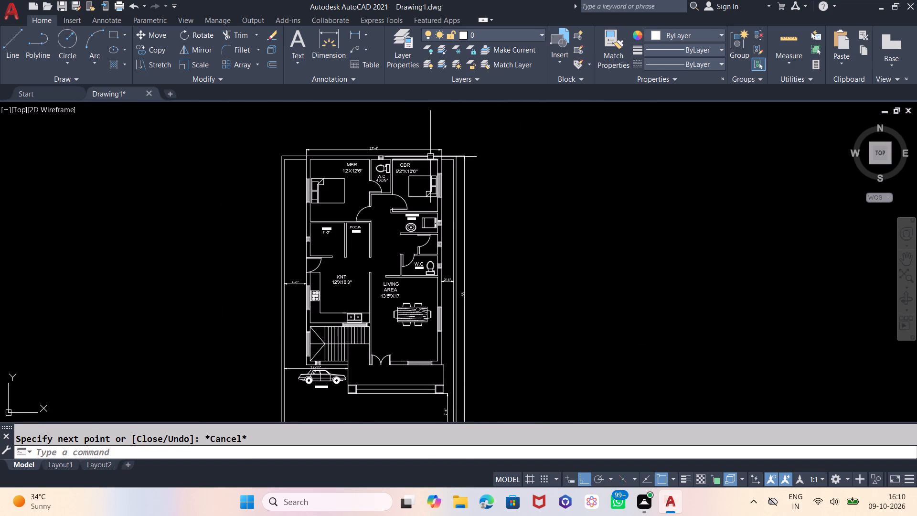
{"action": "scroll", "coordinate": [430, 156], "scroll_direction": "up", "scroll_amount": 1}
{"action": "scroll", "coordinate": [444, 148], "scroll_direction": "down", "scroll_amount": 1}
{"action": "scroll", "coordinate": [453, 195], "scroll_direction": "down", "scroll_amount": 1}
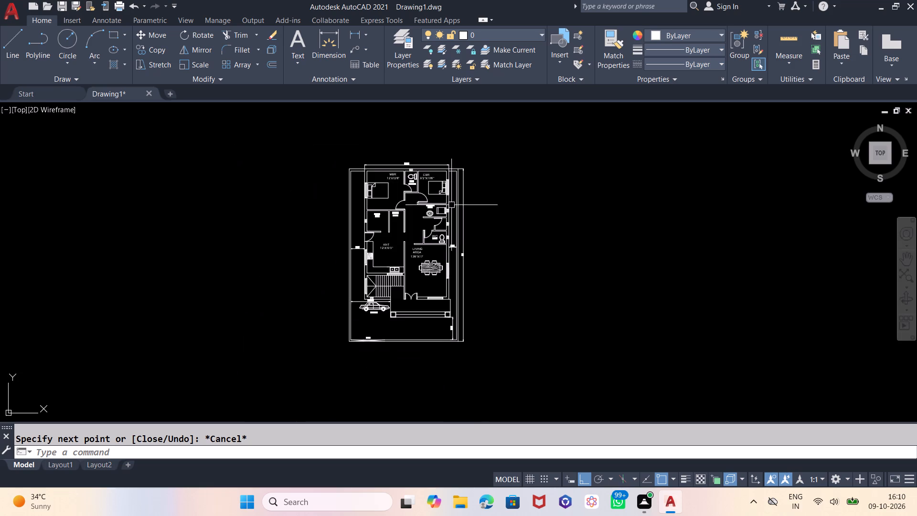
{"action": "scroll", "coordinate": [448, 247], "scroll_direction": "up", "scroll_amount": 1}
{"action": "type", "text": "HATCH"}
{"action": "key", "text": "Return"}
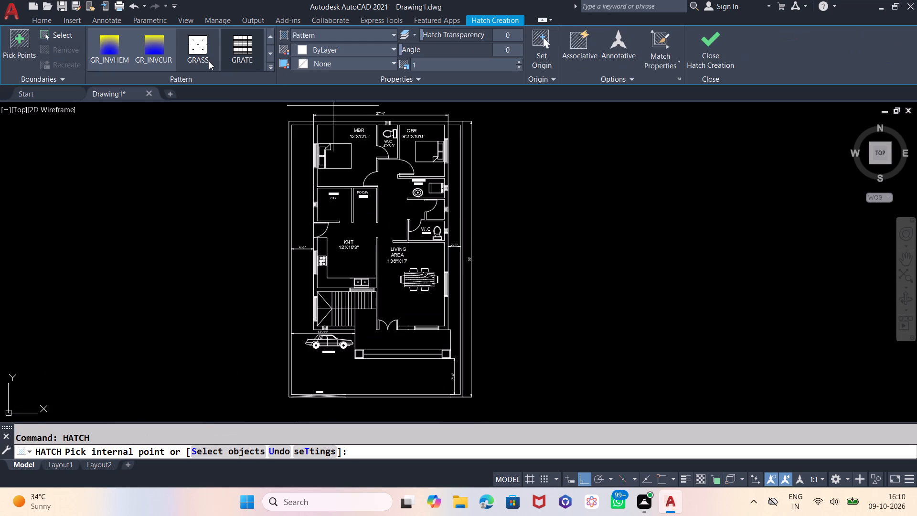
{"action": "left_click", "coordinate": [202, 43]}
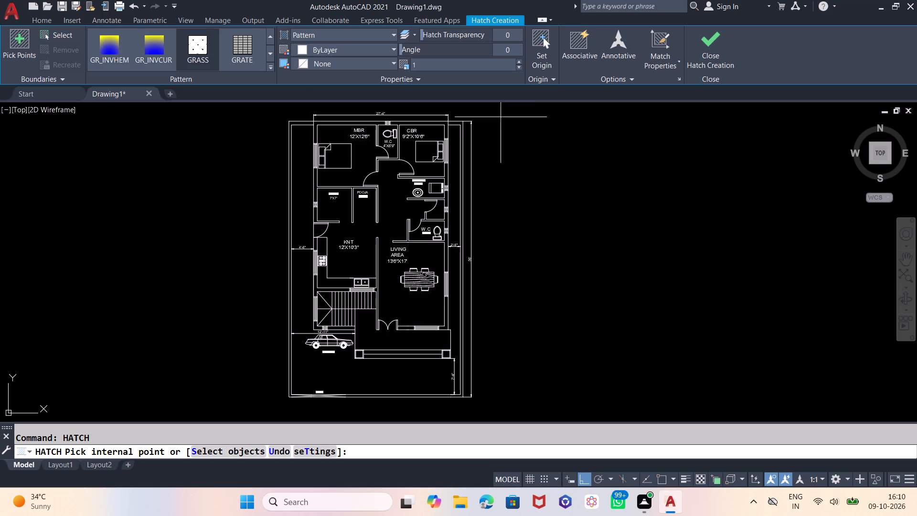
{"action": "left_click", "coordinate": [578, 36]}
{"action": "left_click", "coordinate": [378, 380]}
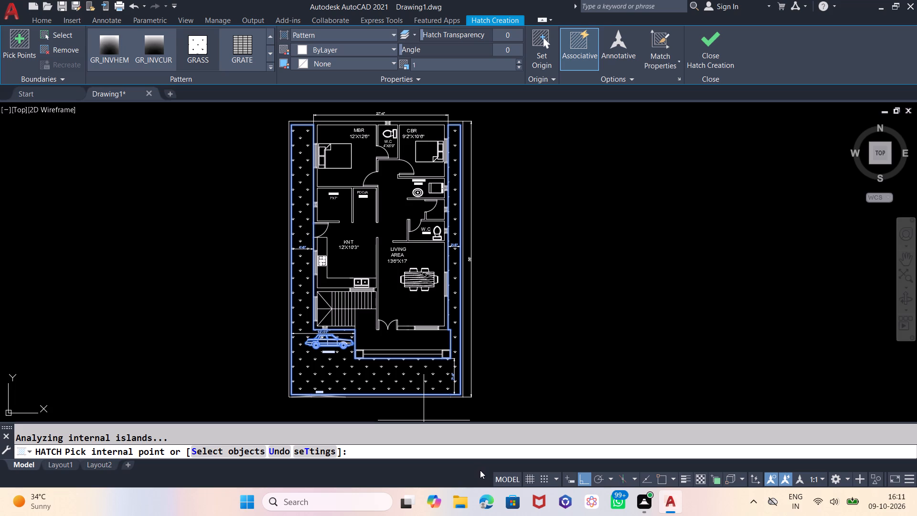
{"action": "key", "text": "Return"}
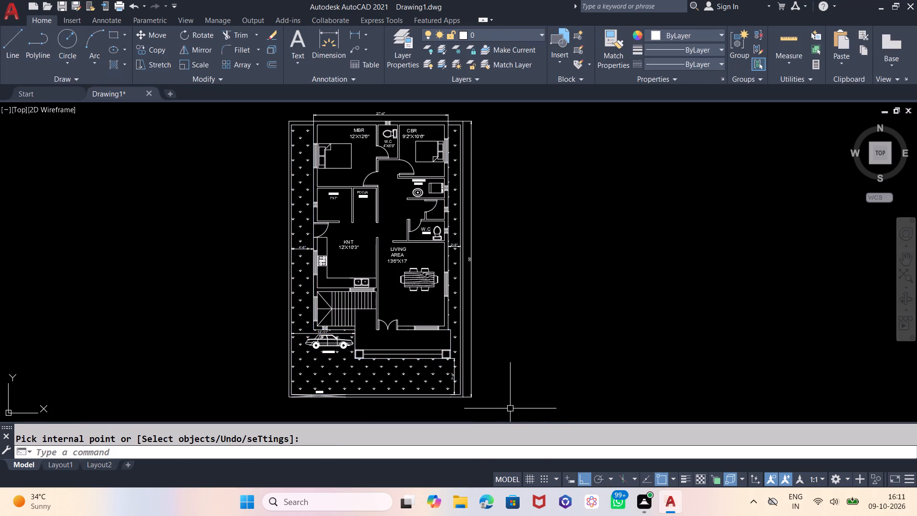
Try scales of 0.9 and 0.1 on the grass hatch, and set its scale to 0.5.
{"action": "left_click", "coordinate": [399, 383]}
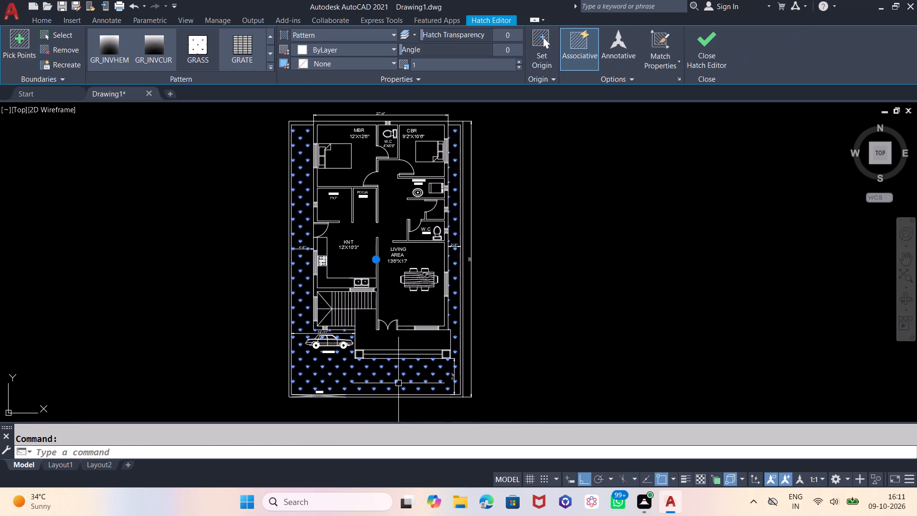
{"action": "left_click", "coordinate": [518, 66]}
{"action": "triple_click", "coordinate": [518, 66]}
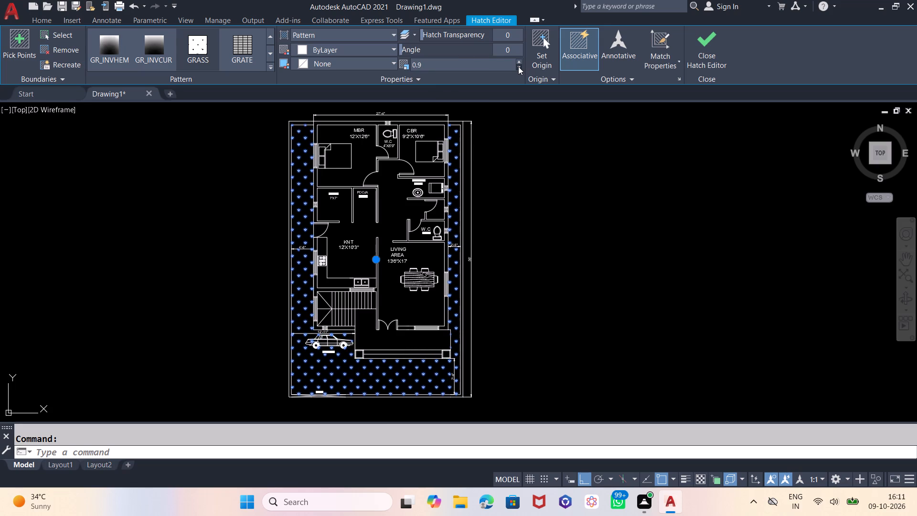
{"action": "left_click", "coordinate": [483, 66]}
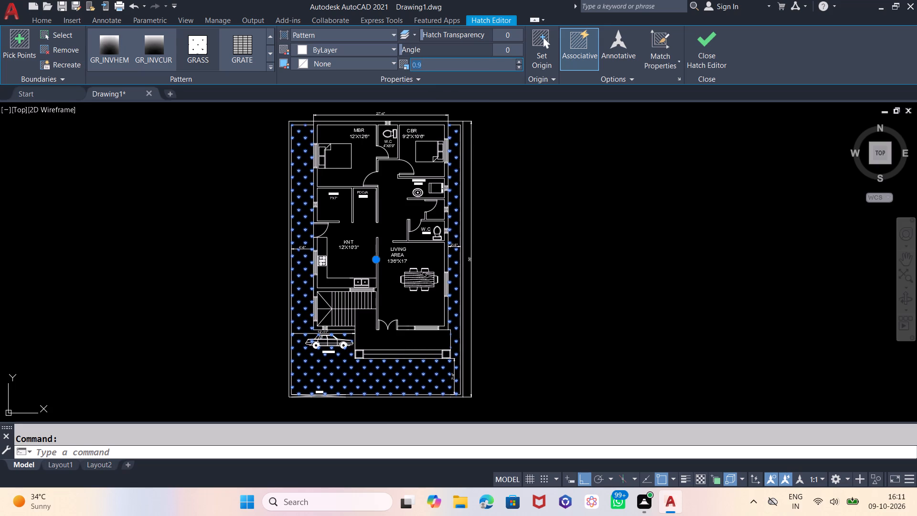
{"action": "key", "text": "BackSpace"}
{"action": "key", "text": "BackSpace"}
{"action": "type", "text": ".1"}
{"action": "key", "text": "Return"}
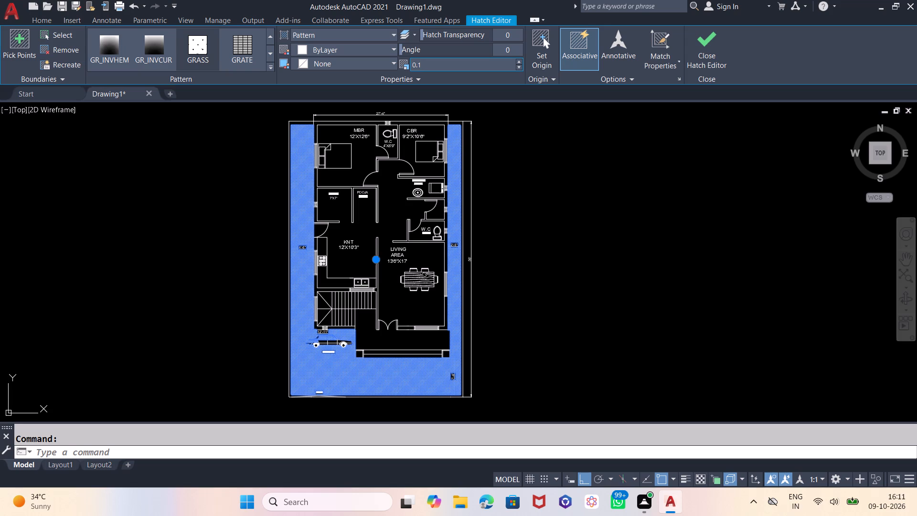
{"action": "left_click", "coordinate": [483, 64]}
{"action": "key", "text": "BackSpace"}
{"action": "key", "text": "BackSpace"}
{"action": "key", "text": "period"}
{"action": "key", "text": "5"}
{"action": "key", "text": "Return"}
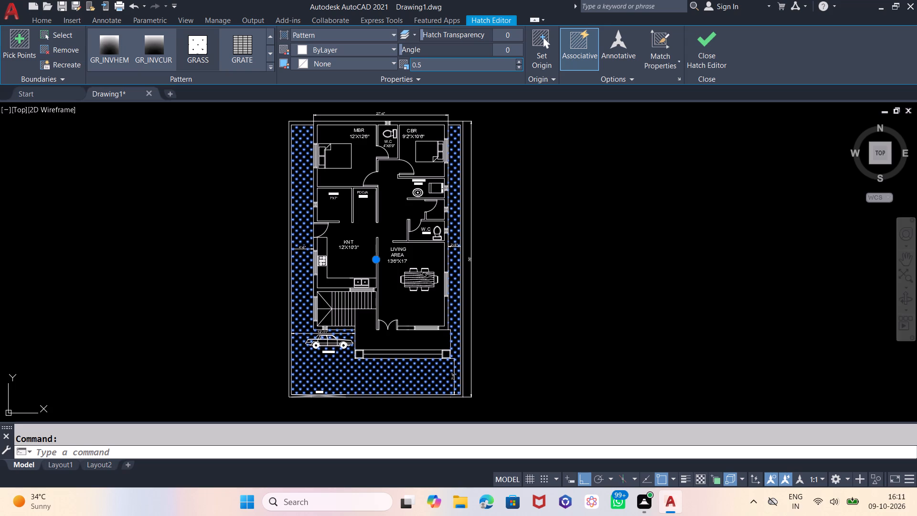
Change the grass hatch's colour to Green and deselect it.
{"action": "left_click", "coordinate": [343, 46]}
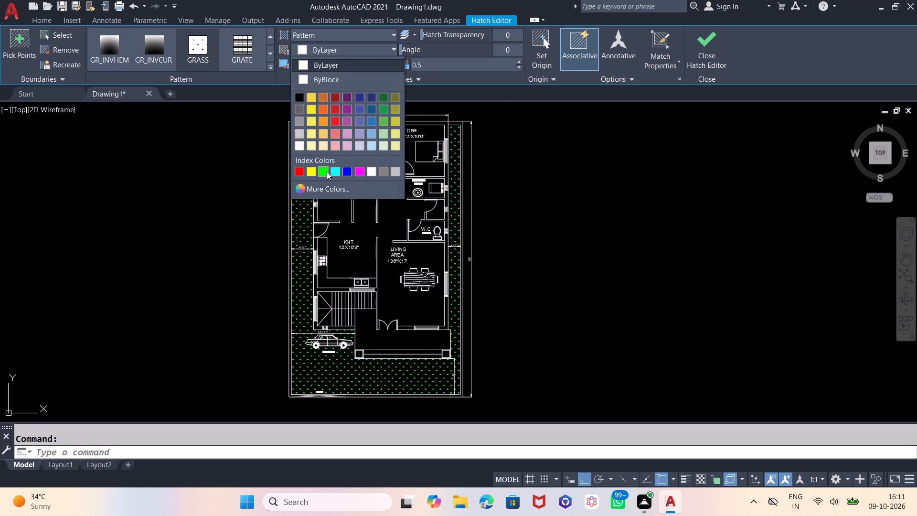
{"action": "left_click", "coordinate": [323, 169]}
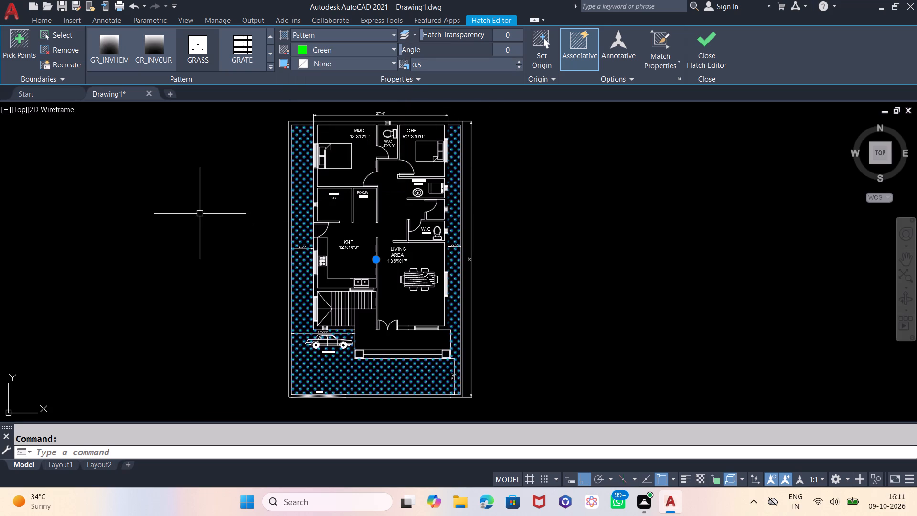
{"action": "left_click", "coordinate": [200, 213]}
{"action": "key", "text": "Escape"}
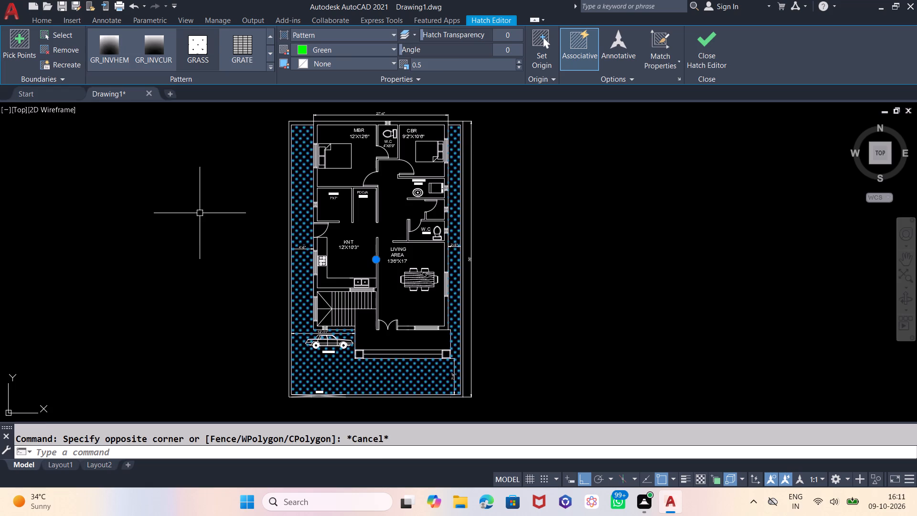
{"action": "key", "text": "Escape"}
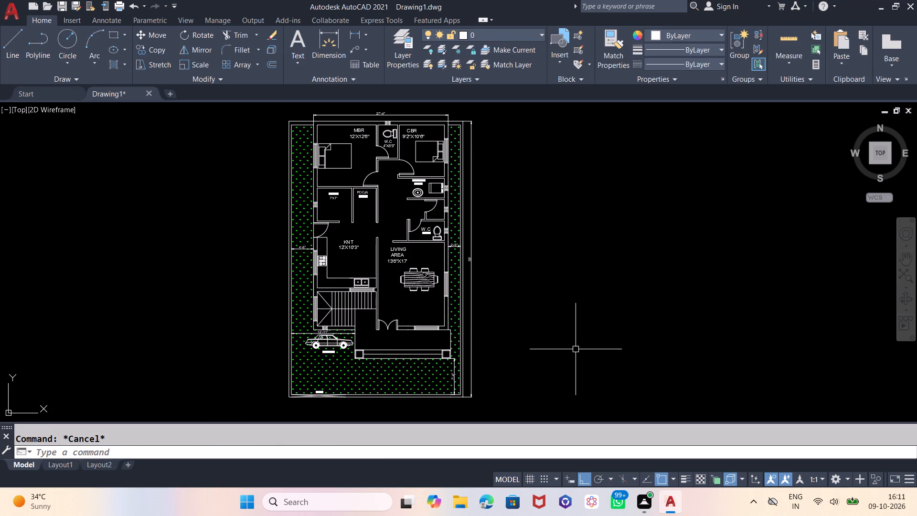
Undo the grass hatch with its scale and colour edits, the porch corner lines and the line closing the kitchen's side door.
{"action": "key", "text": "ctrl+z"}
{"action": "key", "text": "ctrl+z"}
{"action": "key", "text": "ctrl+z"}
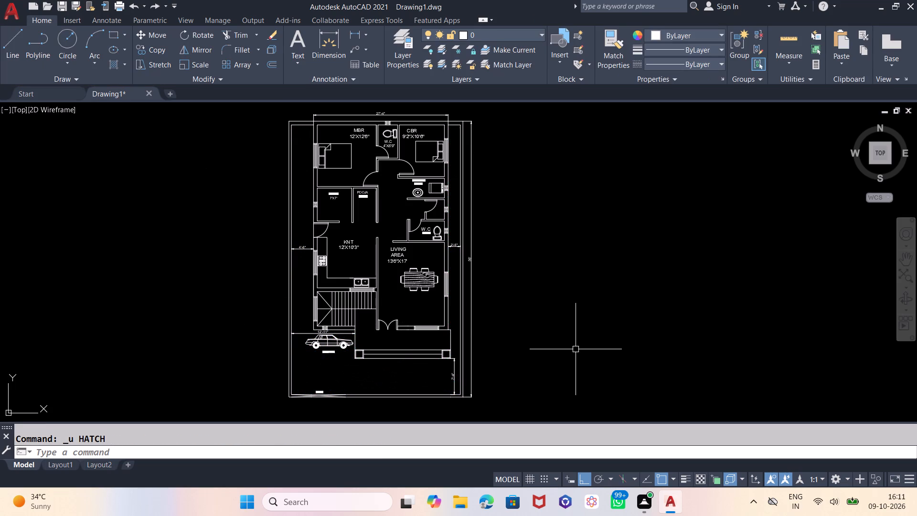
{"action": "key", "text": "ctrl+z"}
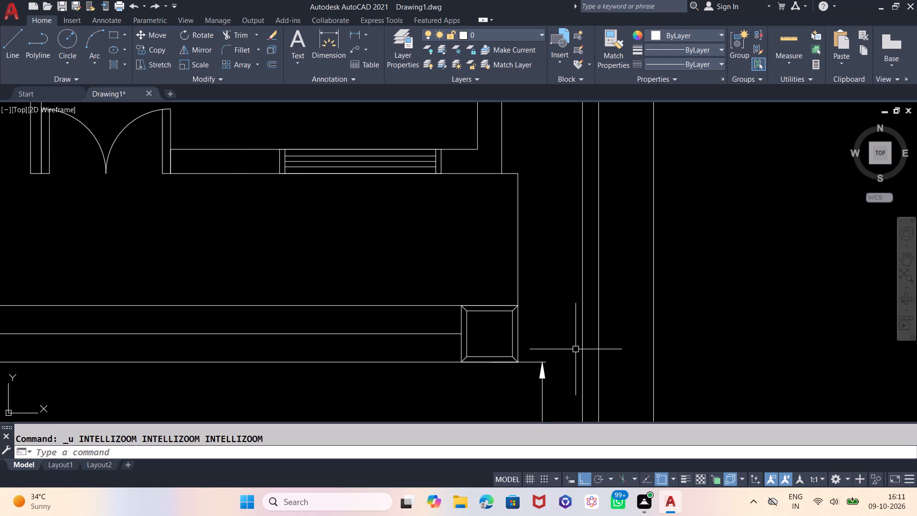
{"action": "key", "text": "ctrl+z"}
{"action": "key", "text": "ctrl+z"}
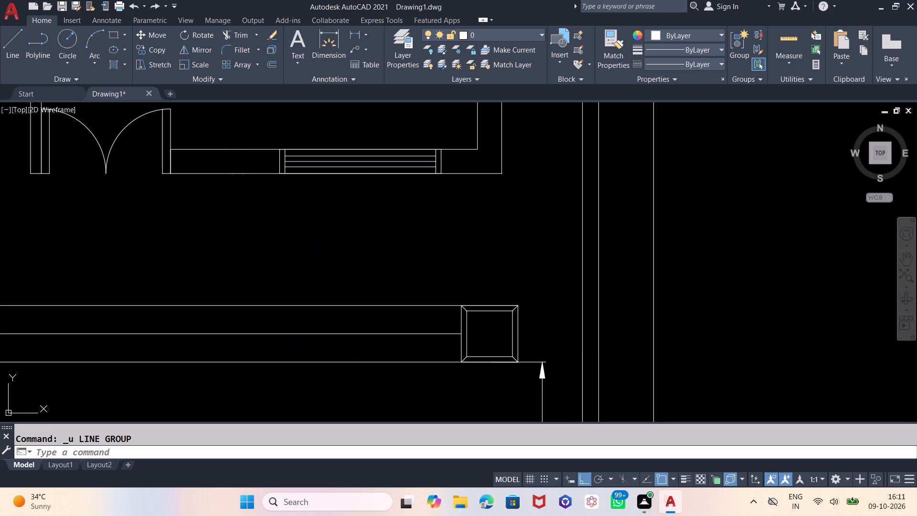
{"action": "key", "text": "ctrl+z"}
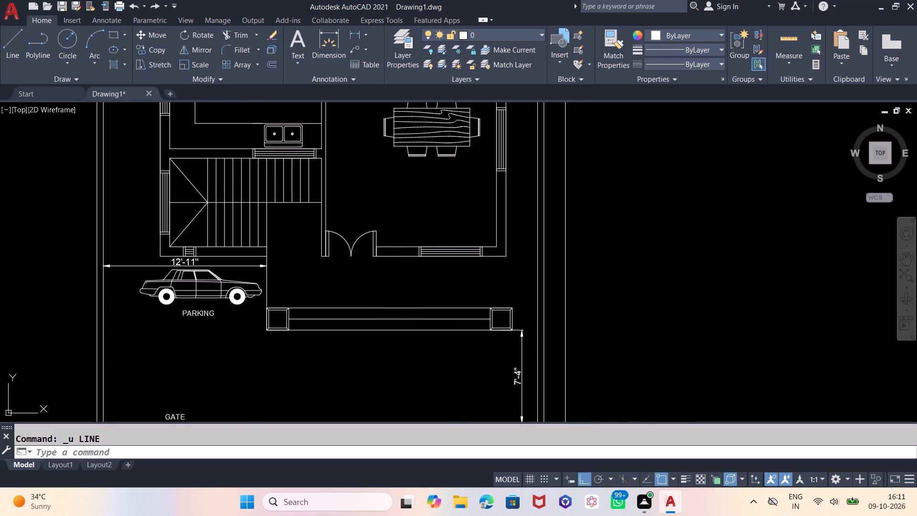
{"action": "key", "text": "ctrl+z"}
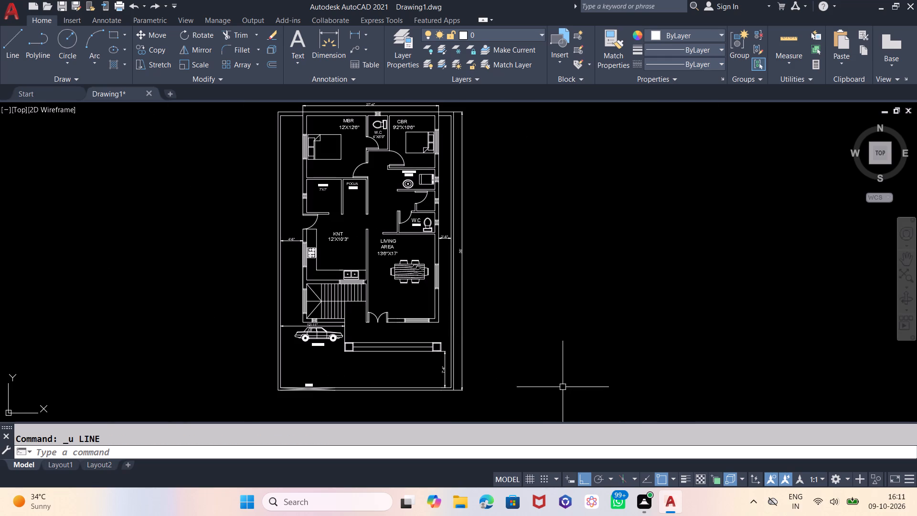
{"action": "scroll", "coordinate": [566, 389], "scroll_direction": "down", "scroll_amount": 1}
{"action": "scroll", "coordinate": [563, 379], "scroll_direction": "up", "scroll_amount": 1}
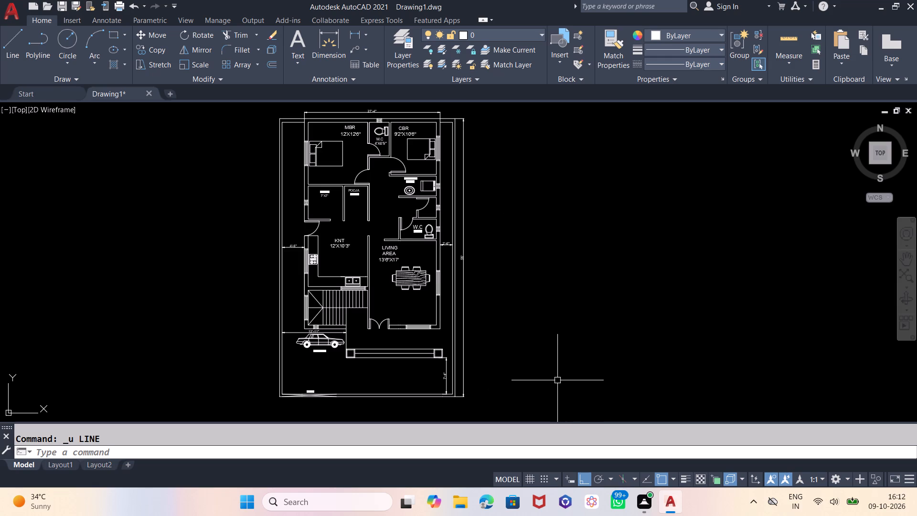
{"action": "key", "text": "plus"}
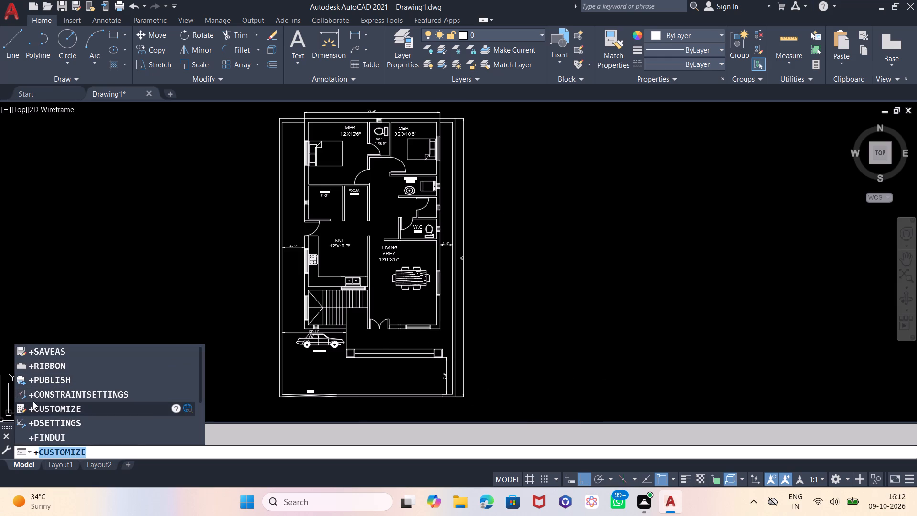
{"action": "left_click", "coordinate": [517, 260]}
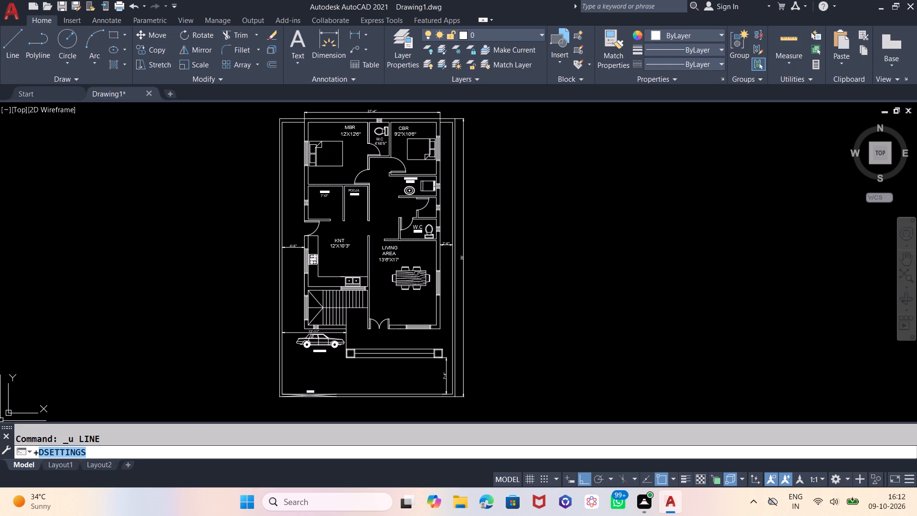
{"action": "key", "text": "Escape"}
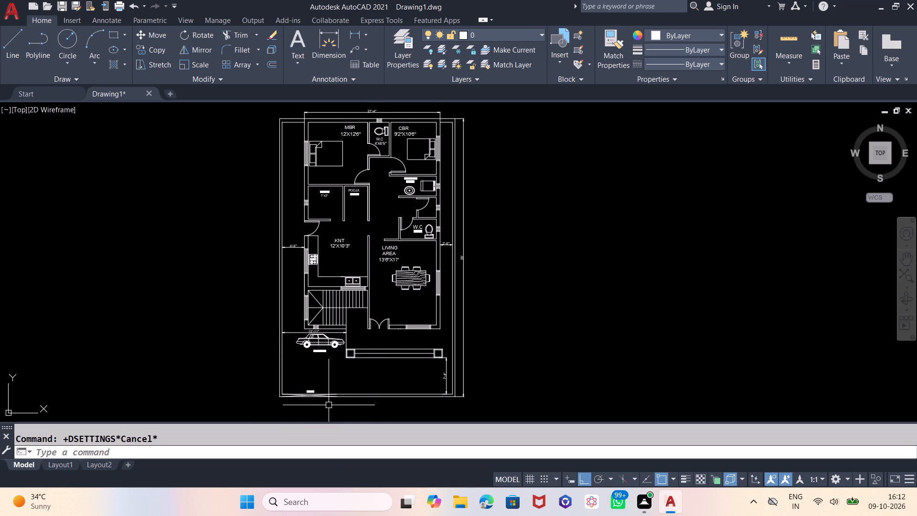
Draw a horizontal line from the lower outer corner of the parking-side porch pillar west past the outer boundary wall.
{"action": "middle_click_drag", "start_coordinate": [329, 405], "coordinate": [329, 420]}
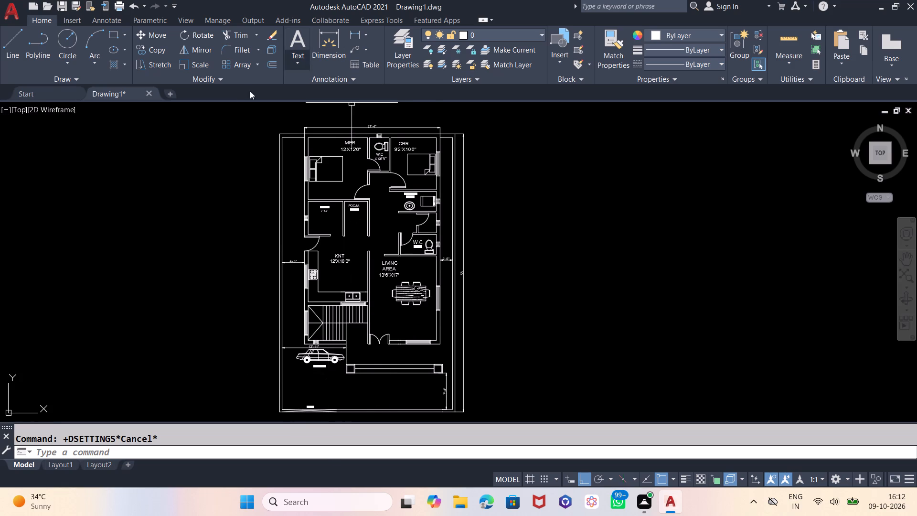
{"action": "left_click", "coordinate": [14, 52]}
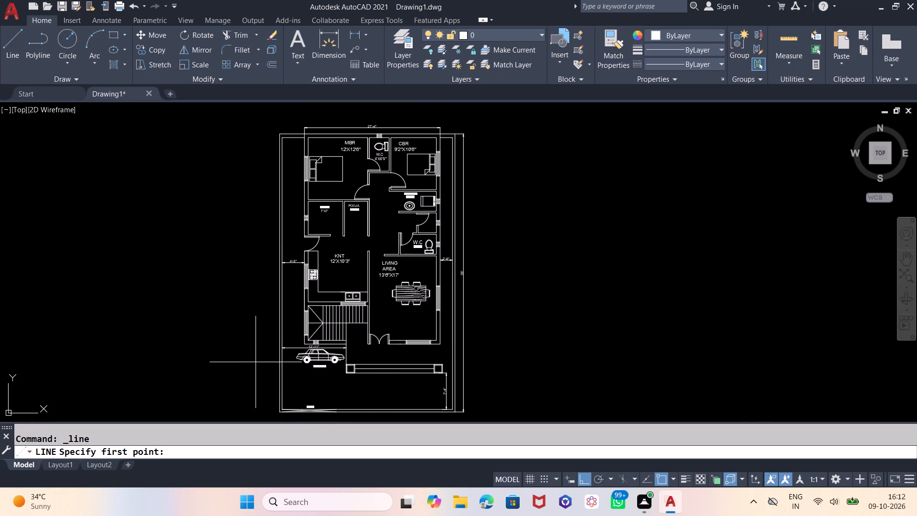
{"action": "scroll", "coordinate": [256, 363], "scroll_direction": "up", "scroll_amount": 2}
{"action": "scroll", "coordinate": [314, 290], "scroll_direction": "down", "scroll_amount": 1}
{"action": "scroll", "coordinate": [326, 352], "scroll_direction": "up", "scroll_amount": 3}
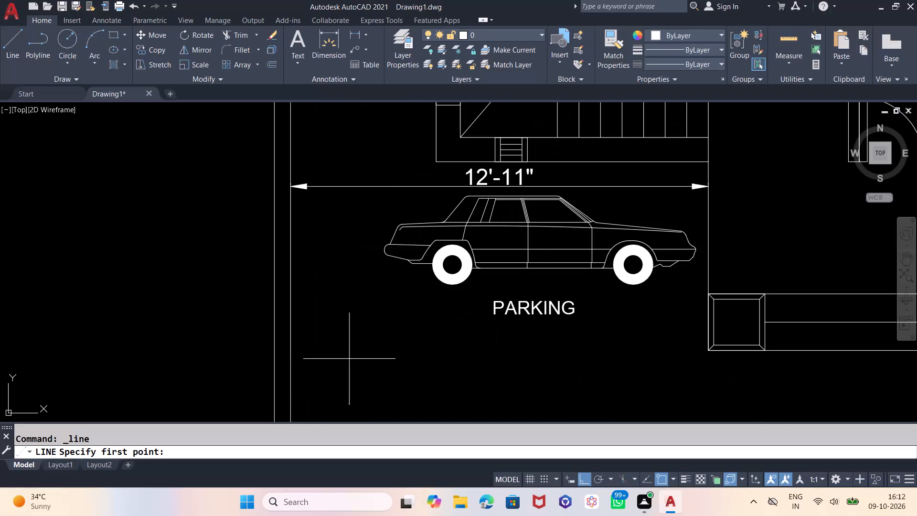
{"action": "left_click", "coordinate": [706, 352]}
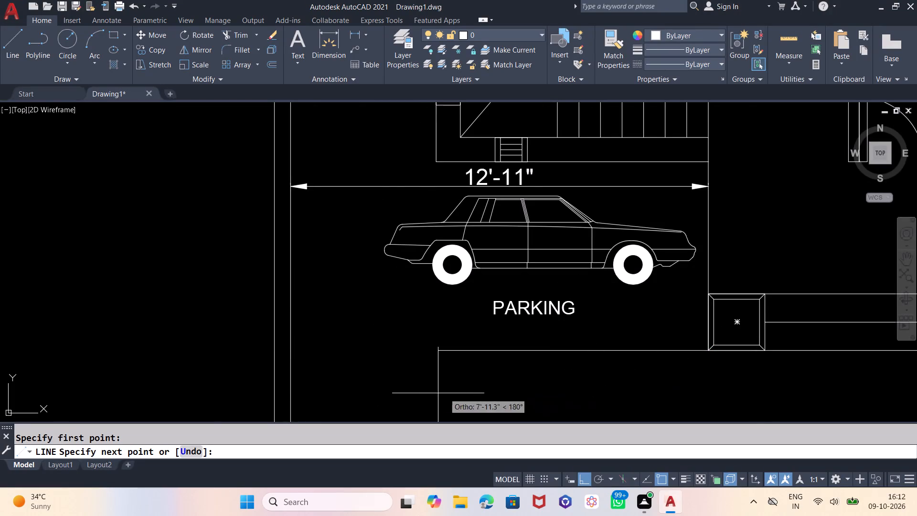
{"action": "left_click", "coordinate": [208, 387]}
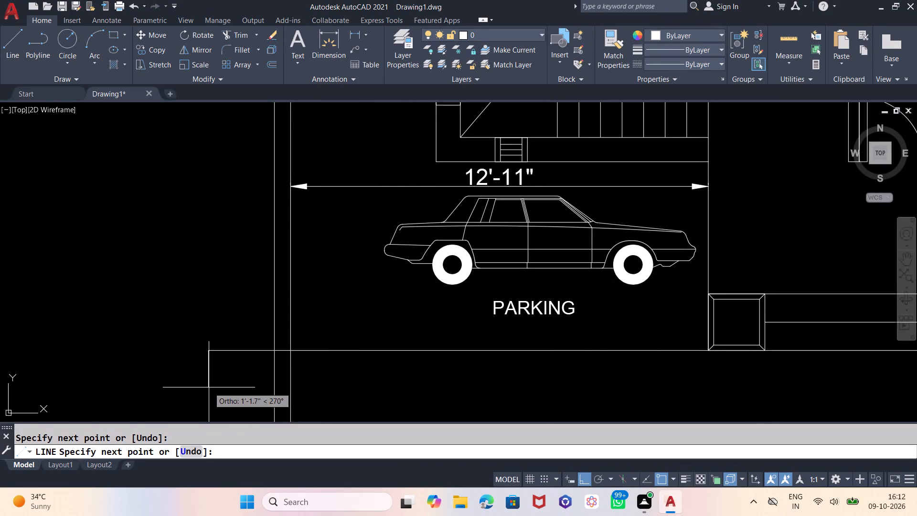
{"action": "key", "text": "Escape"}
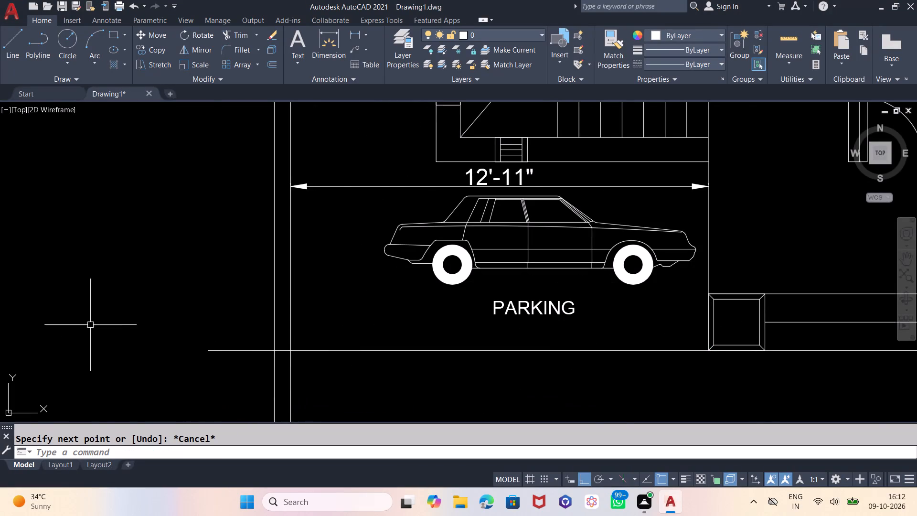
Draw a horizontal line from the east porch pillar's lower outer corner east past the outer boundary wall.
{"action": "scroll", "coordinate": [84, 315], "scroll_direction": "down", "scroll_amount": 3}
{"action": "scroll", "coordinate": [368, 327], "scroll_direction": "up", "scroll_amount": 2}
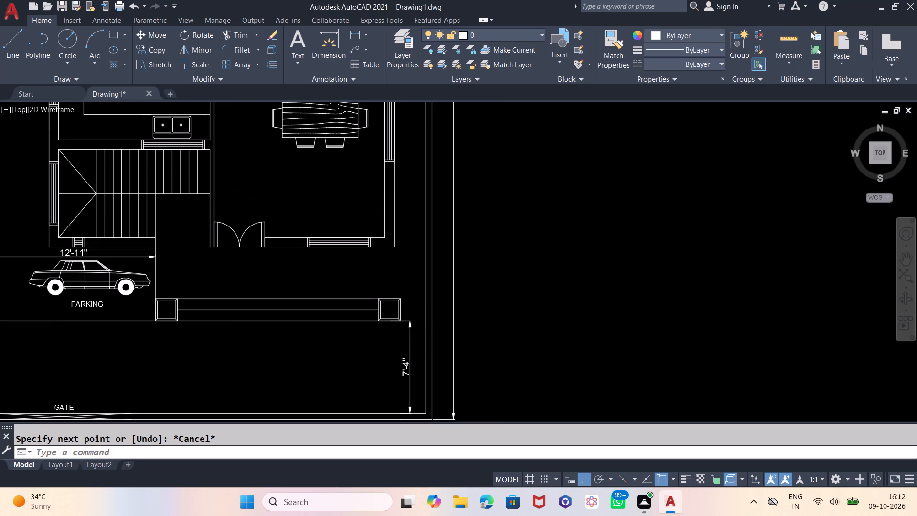
{"action": "left_click", "coordinate": [20, 39]}
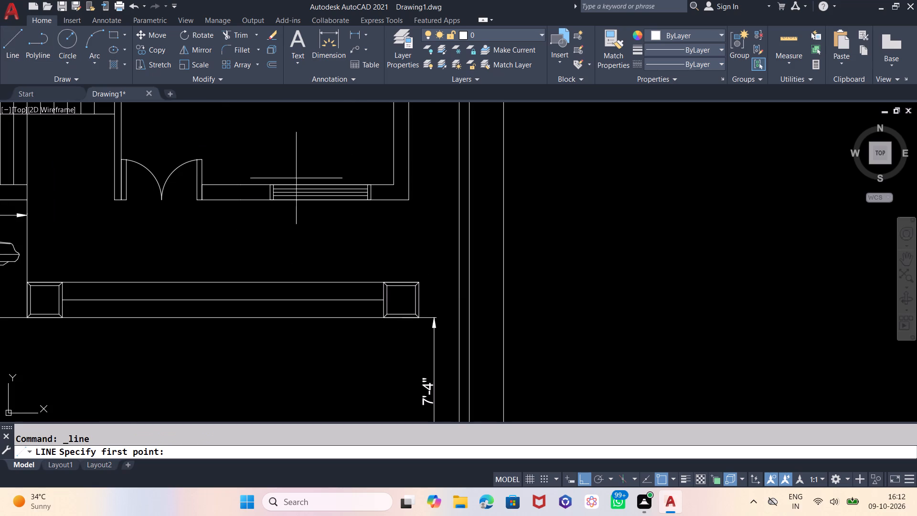
{"action": "scroll", "coordinate": [412, 304], "scroll_direction": "up", "scroll_amount": 1}
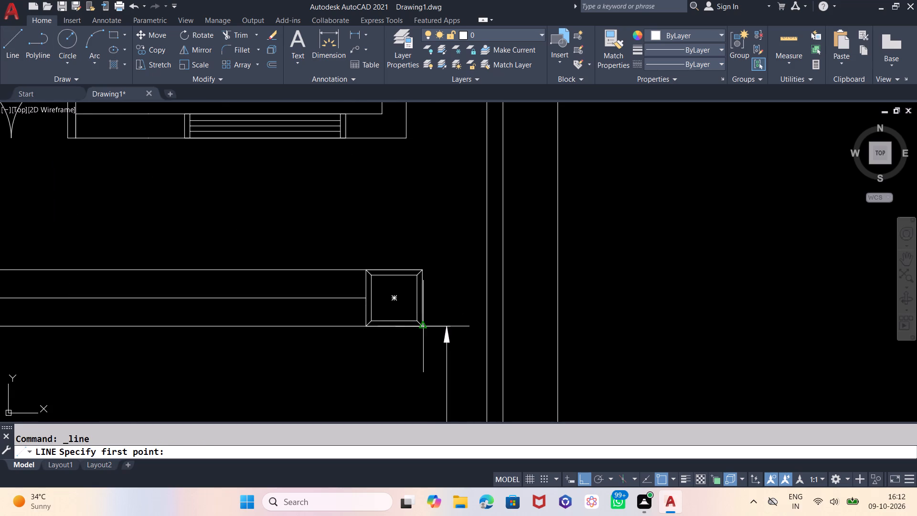
{"action": "left_click", "coordinate": [423, 324]}
{"action": "left_click", "coordinate": [660, 301]}
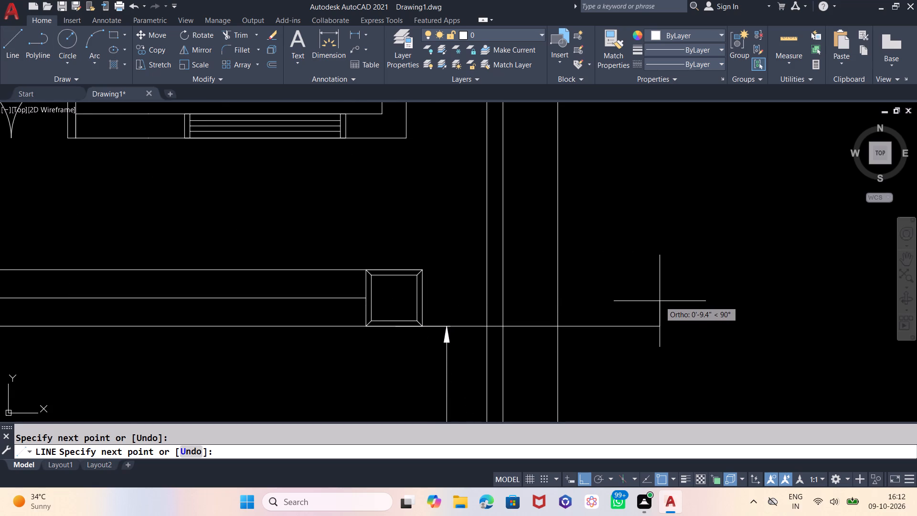
{"action": "key", "text": "Escape"}
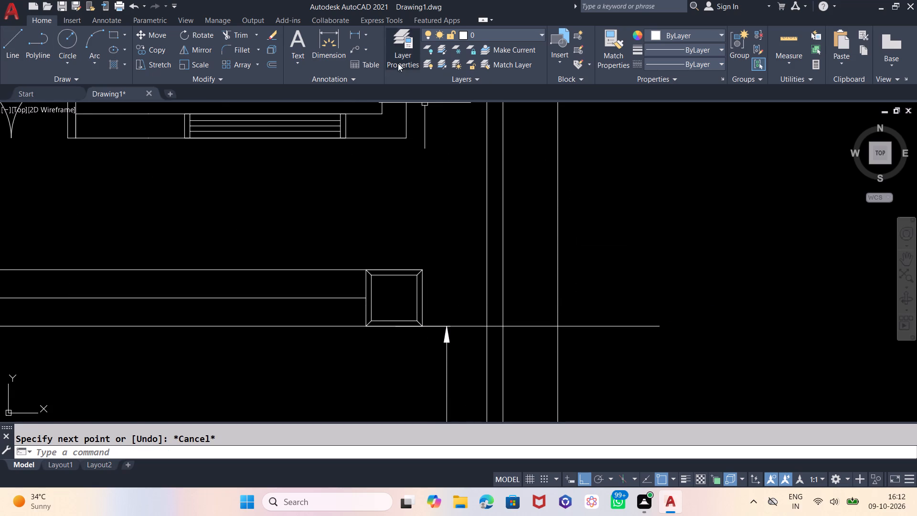
Fill the front strip between the new porch lines and the gate wall with a GRASS hatch.
{"action": "key", "text": "h"}
{"action": "key", "text": "Return"}
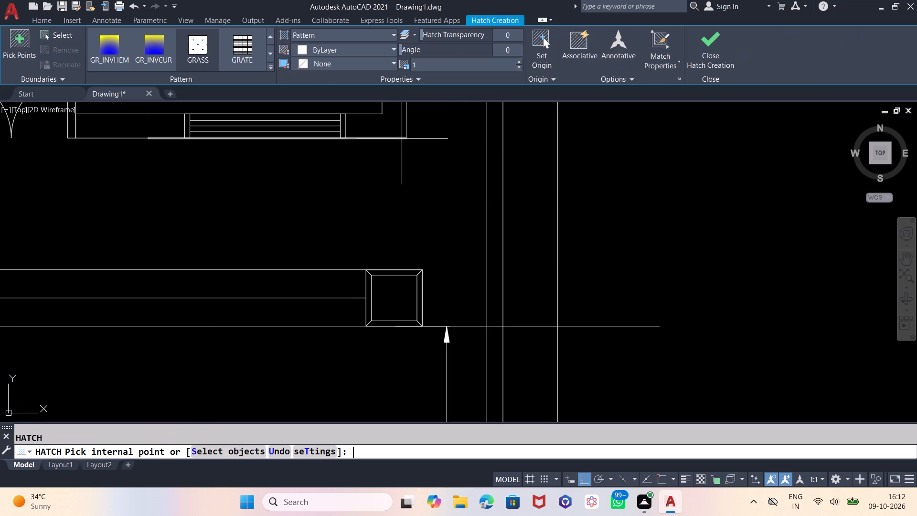
{"action": "left_click", "coordinate": [195, 46]}
{"action": "scroll", "coordinate": [459, 148], "scroll_direction": "down", "scroll_amount": 2}
{"action": "left_click", "coordinate": [351, 268]}
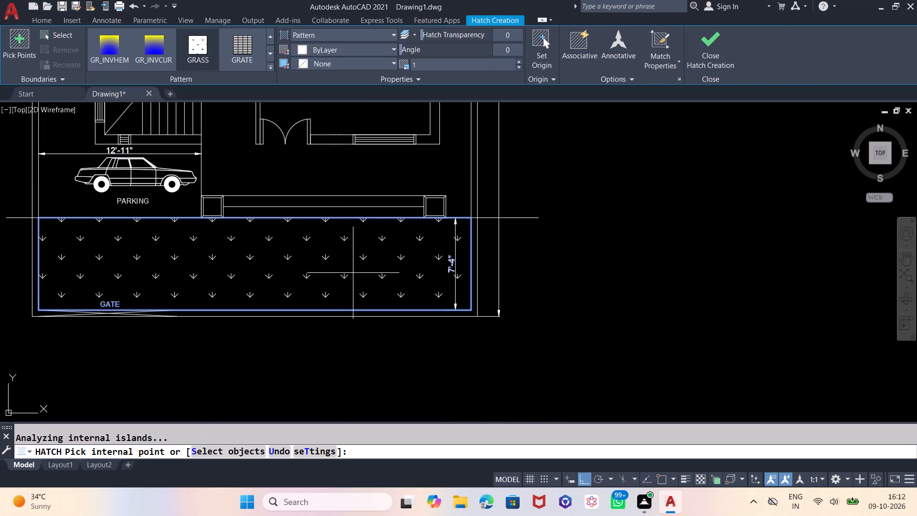
{"action": "middle_click_drag", "start_coordinate": [413, 346], "coordinate": [424, 382]}
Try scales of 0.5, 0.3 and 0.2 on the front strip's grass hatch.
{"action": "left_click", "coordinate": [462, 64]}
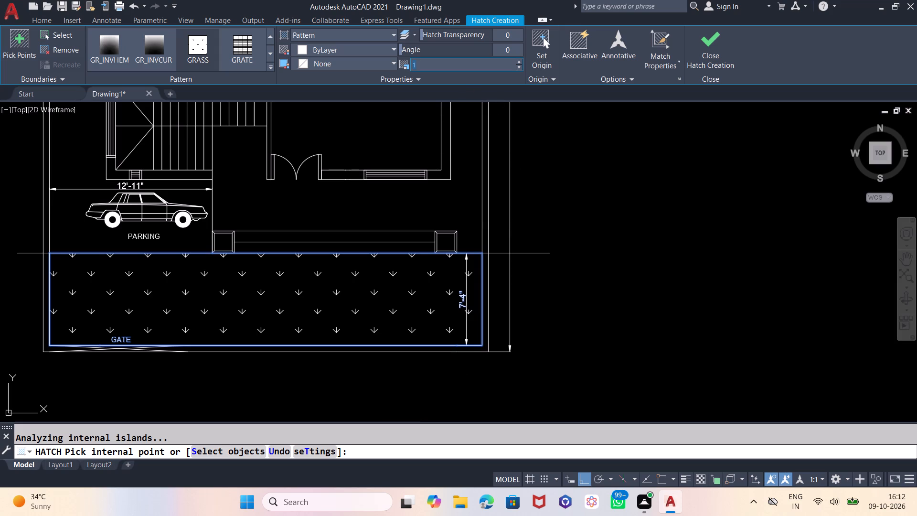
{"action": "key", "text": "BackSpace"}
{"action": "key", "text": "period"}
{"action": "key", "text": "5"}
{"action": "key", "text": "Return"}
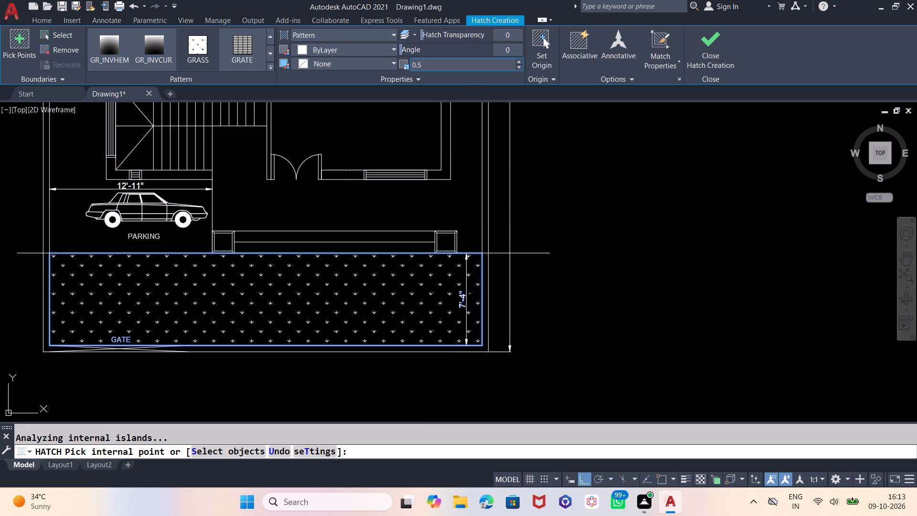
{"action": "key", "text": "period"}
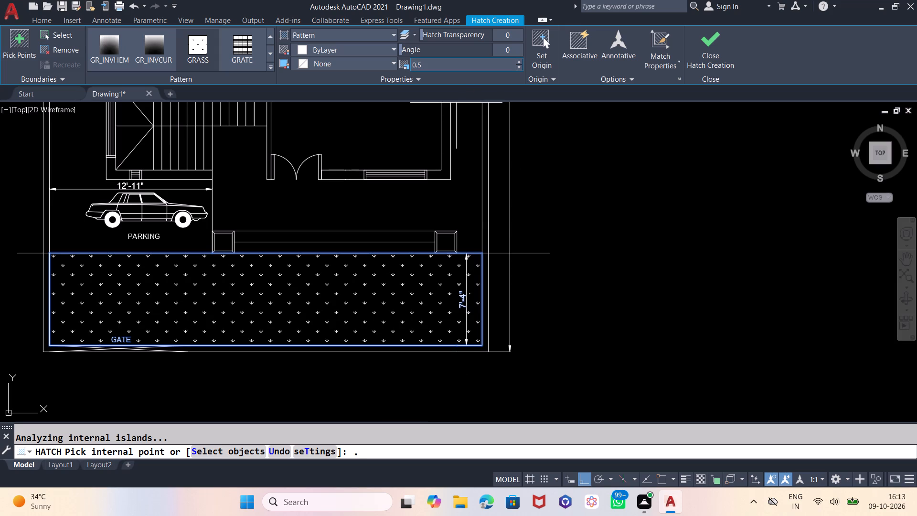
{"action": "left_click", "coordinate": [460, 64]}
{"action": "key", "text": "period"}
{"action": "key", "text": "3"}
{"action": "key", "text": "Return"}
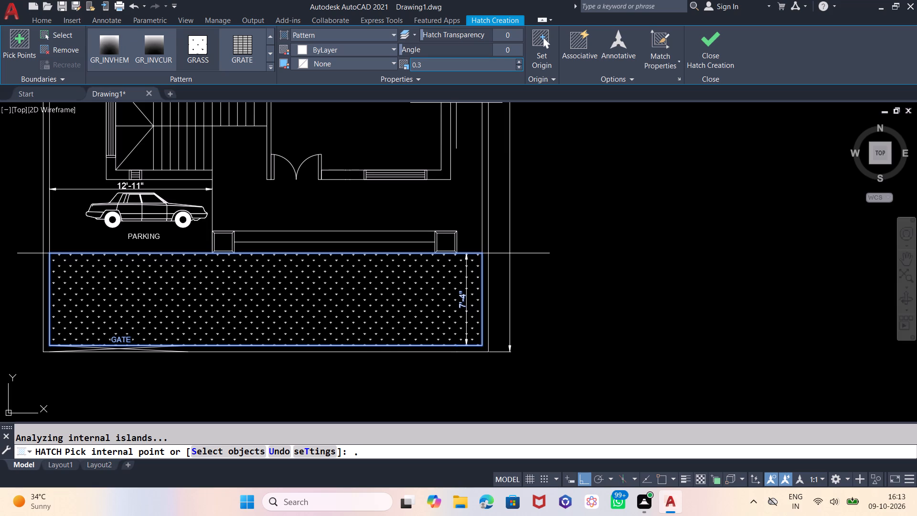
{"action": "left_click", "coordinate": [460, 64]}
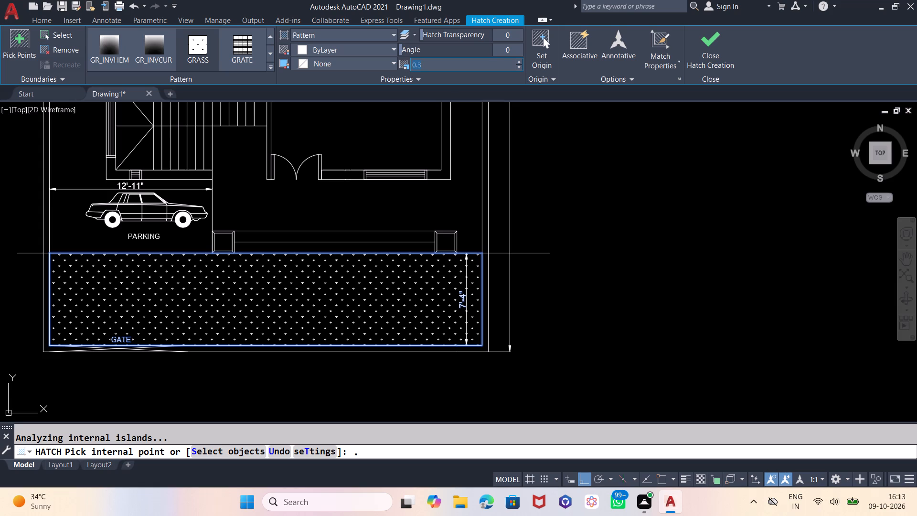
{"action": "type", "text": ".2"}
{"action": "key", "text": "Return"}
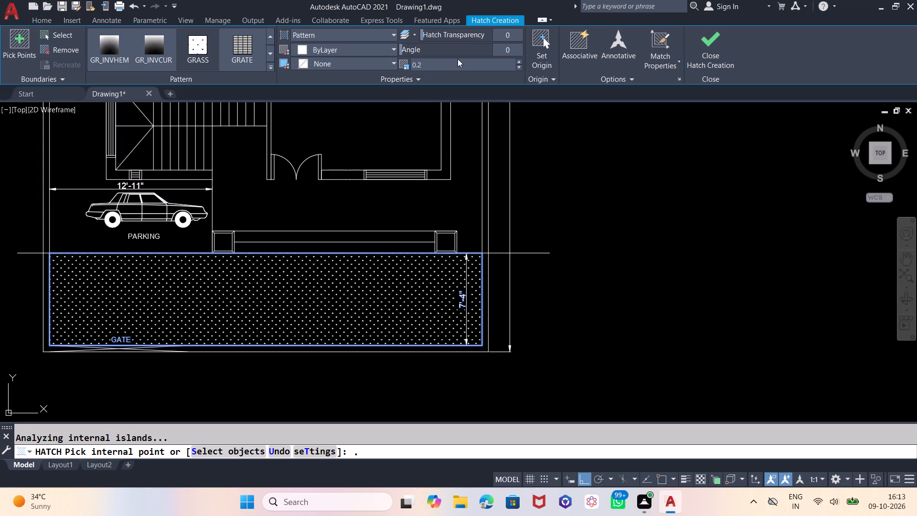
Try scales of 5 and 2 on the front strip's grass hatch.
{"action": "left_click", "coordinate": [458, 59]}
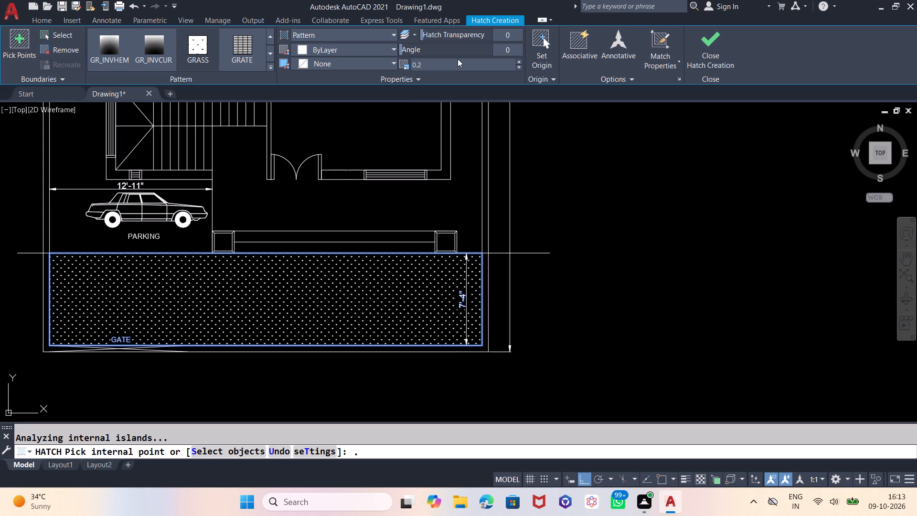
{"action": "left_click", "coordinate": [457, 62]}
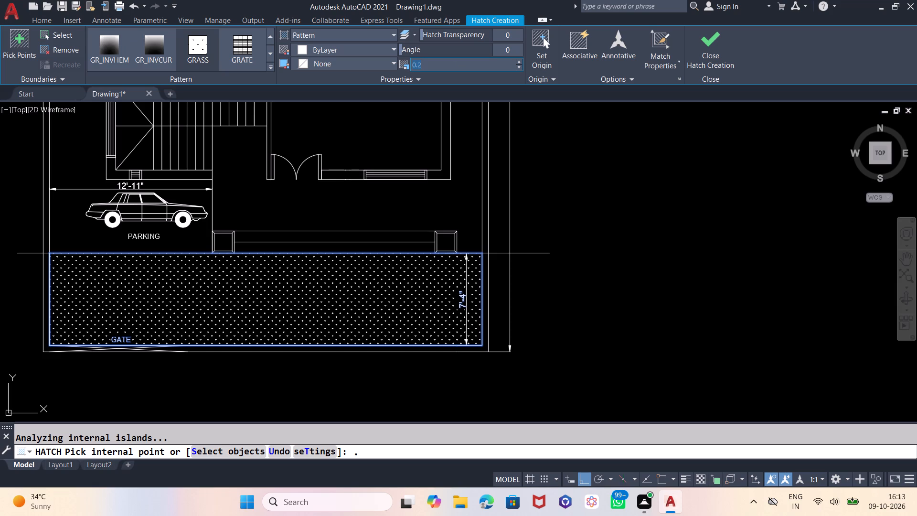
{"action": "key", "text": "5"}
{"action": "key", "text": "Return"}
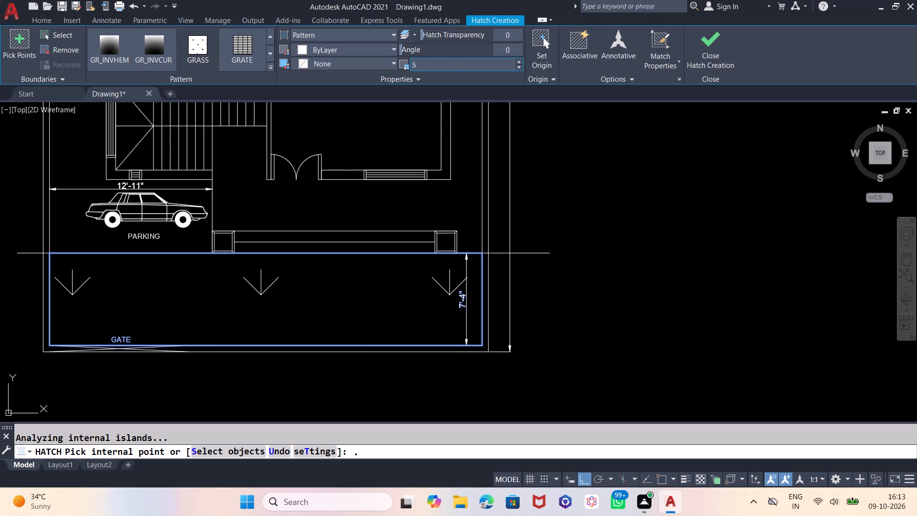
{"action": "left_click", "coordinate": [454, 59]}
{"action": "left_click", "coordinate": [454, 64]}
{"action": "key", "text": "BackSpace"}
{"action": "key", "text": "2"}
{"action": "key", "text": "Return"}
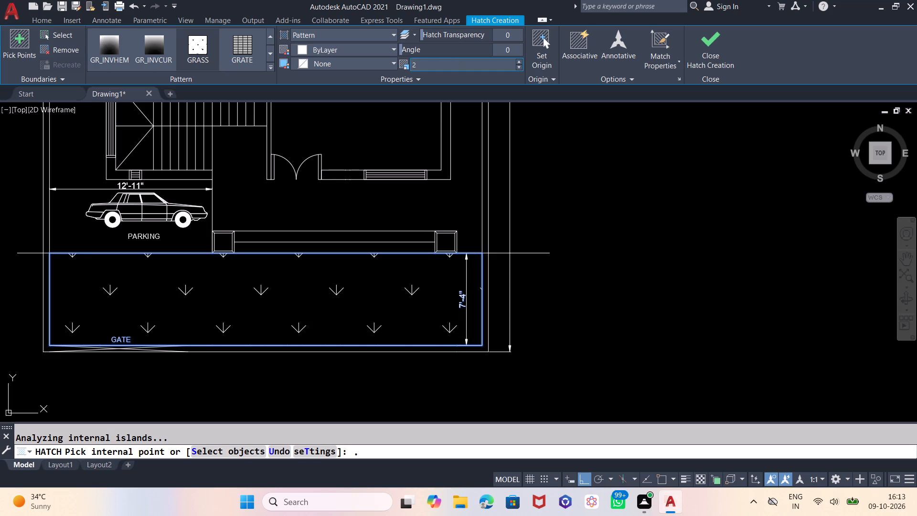
Try a scale of 0.8 on the front strip's grass hatch, and set its scale to 0.9.
{"action": "left_click", "coordinate": [428, 57]}
{"action": "left_click", "coordinate": [428, 62]}
{"action": "key", "text": "BackSpace"}
{"action": "type", "text": ".8"}
{"action": "key", "text": "Return"}
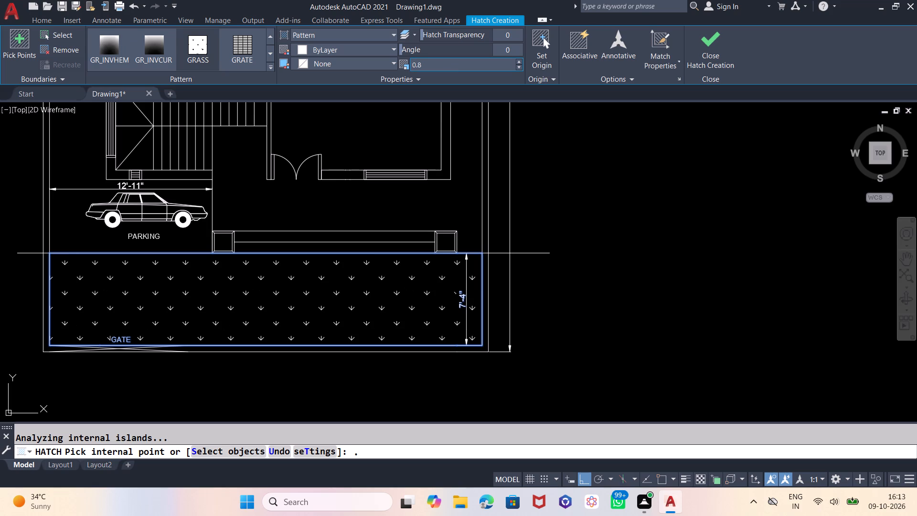
{"action": "left_click", "coordinate": [425, 65]}
{"action": "key", "text": "period"}
{"action": "key", "text": "9"}
{"action": "key", "text": "Return"}
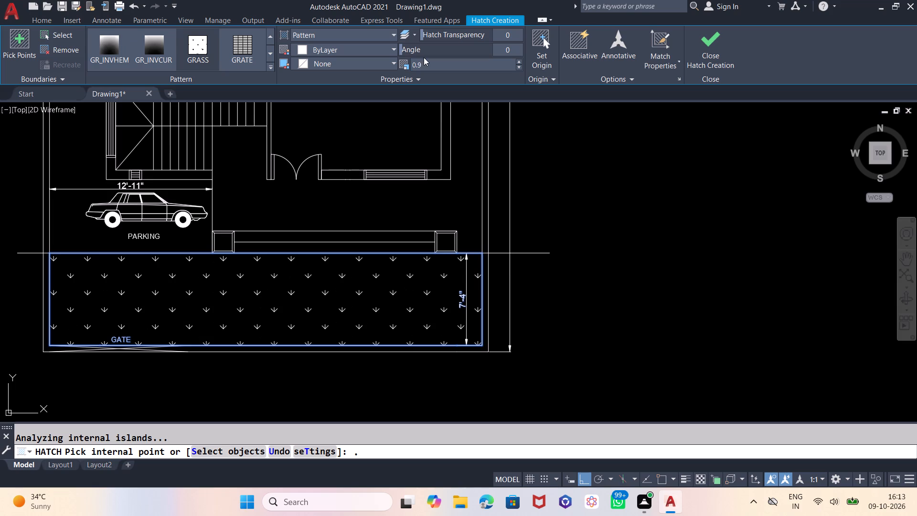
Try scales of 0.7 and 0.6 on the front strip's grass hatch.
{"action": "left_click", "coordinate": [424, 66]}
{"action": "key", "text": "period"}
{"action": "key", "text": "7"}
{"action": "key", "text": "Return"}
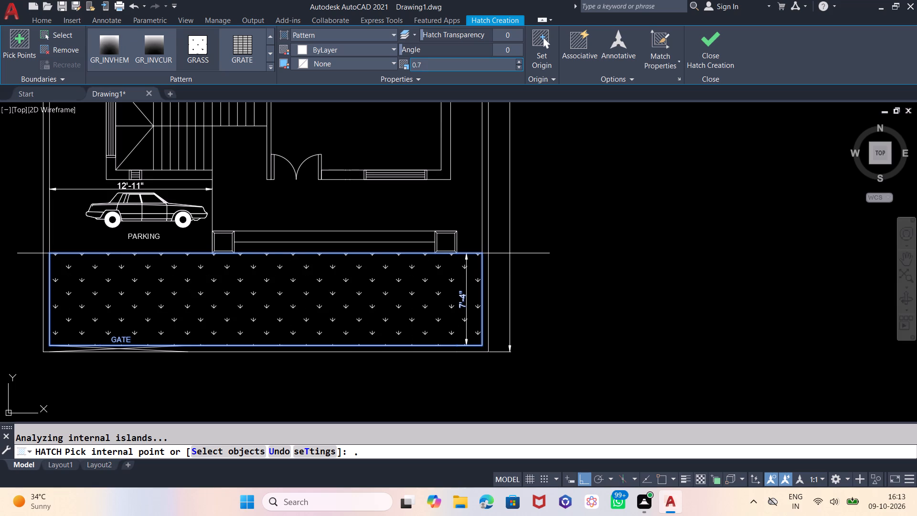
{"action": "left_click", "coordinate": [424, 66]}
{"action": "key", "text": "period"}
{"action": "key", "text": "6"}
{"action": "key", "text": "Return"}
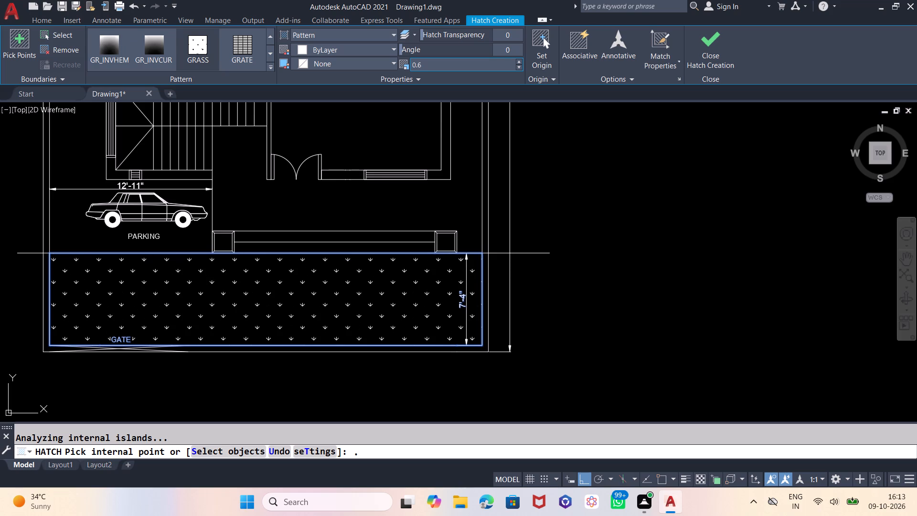
Set the front strip's grass hatch to scale 0.2 and colour Green, and finish the hatch.
{"action": "left_click", "coordinate": [424, 66]}
{"action": "type", "text": ".2"}
{"action": "key", "text": "Return"}
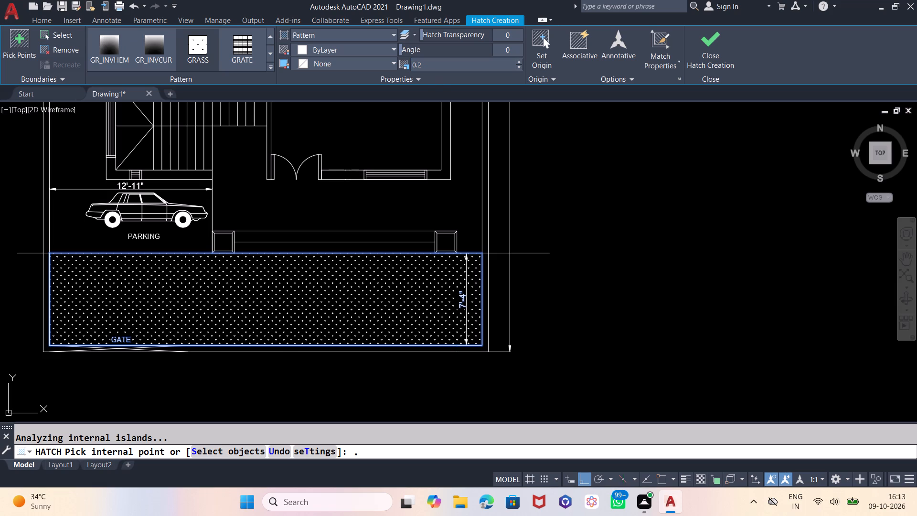
{"action": "left_click", "coordinate": [366, 50]}
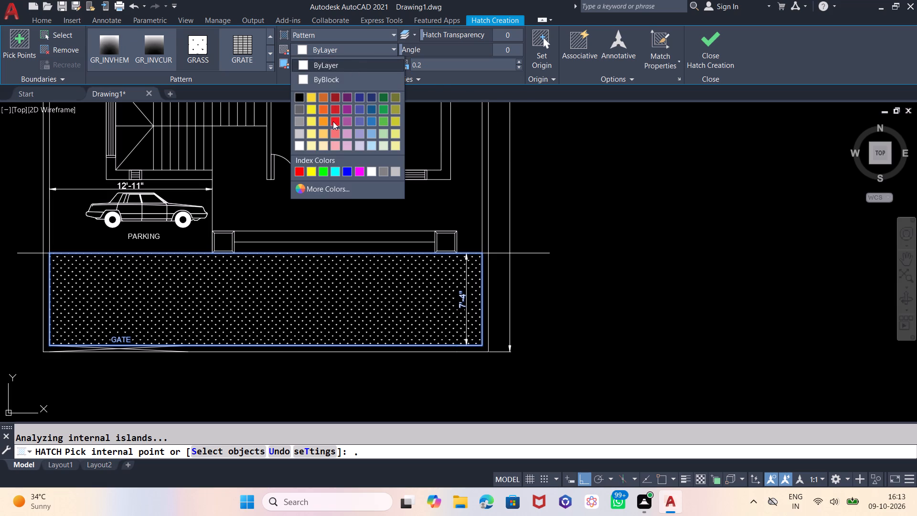
{"action": "left_click", "coordinate": [325, 172]}
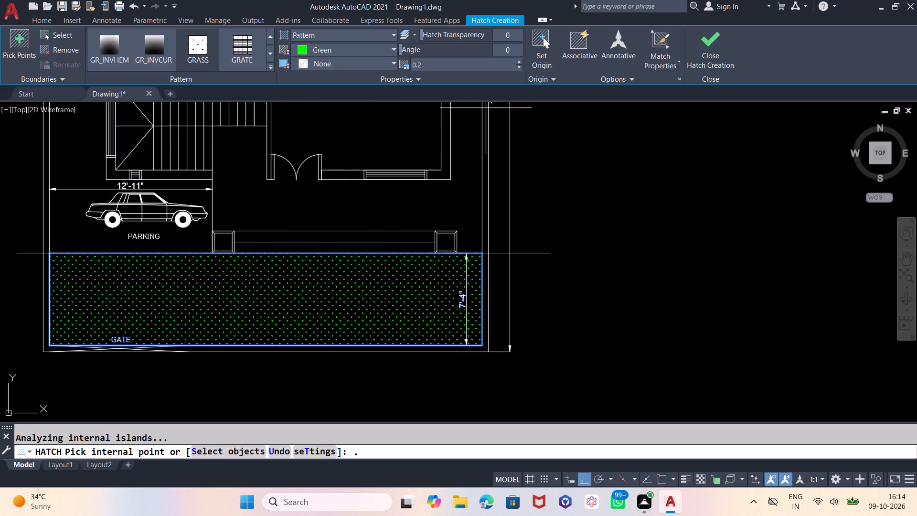
{"action": "key", "text": "Return"}
{"action": "left_click", "coordinate": [548, 169]}
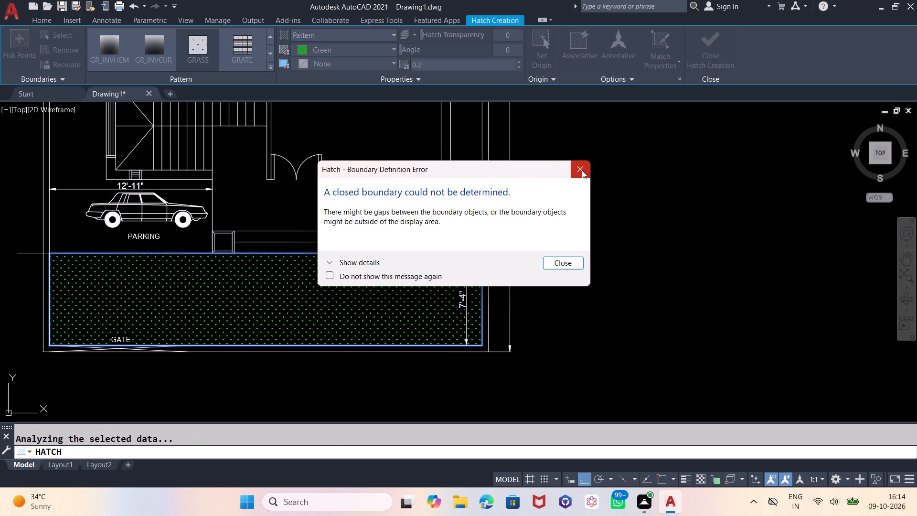
{"action": "left_click", "coordinate": [582, 170]}
{"action": "key", "text": "Escape"}
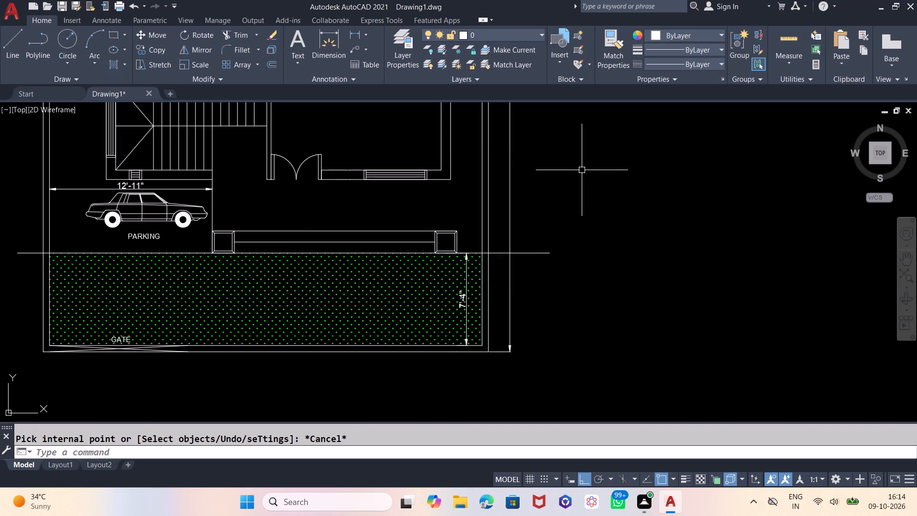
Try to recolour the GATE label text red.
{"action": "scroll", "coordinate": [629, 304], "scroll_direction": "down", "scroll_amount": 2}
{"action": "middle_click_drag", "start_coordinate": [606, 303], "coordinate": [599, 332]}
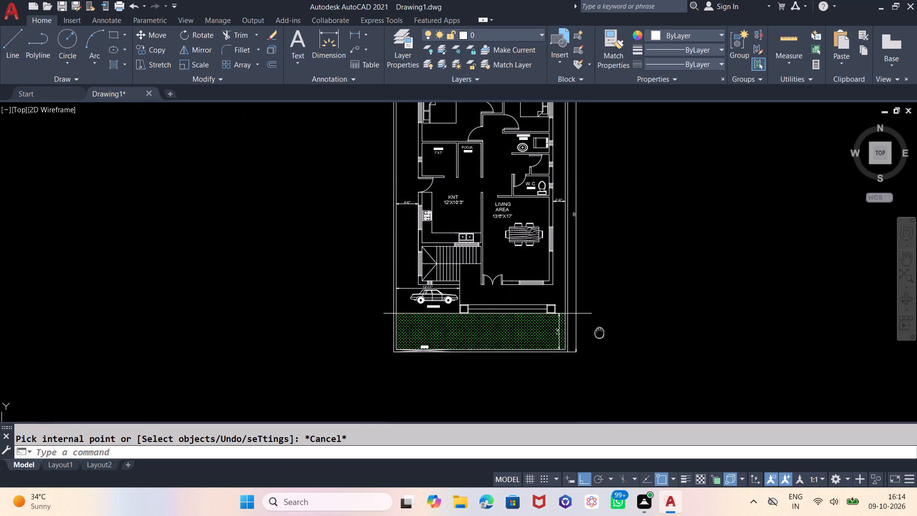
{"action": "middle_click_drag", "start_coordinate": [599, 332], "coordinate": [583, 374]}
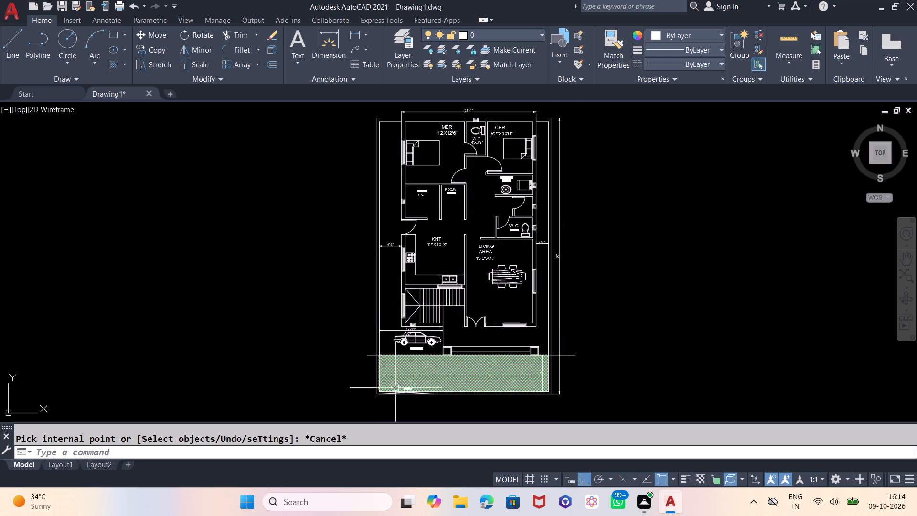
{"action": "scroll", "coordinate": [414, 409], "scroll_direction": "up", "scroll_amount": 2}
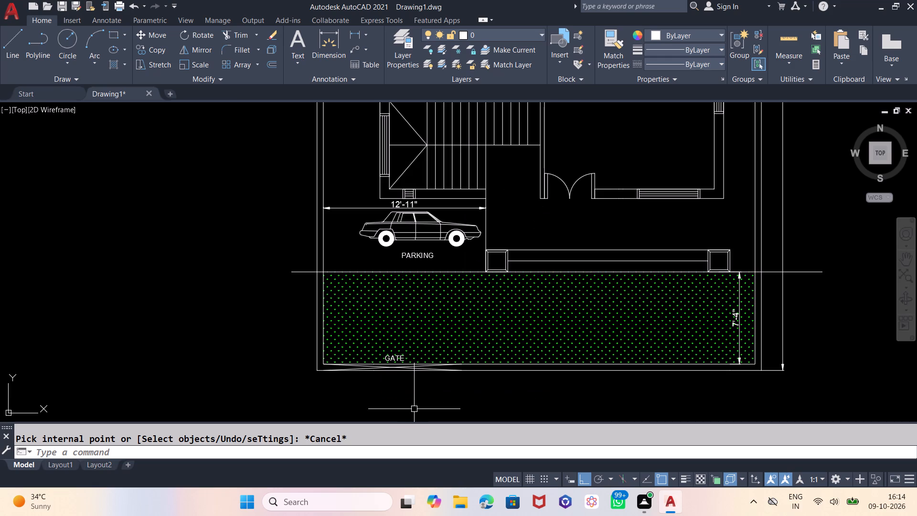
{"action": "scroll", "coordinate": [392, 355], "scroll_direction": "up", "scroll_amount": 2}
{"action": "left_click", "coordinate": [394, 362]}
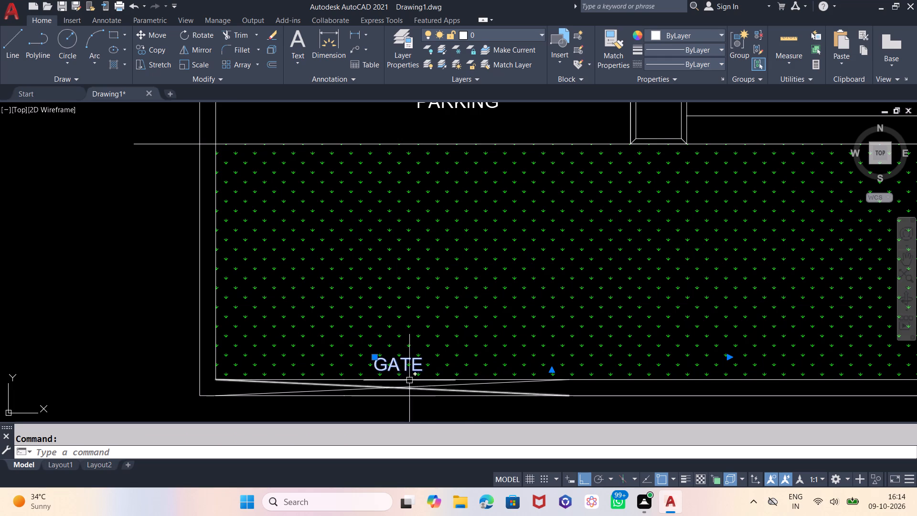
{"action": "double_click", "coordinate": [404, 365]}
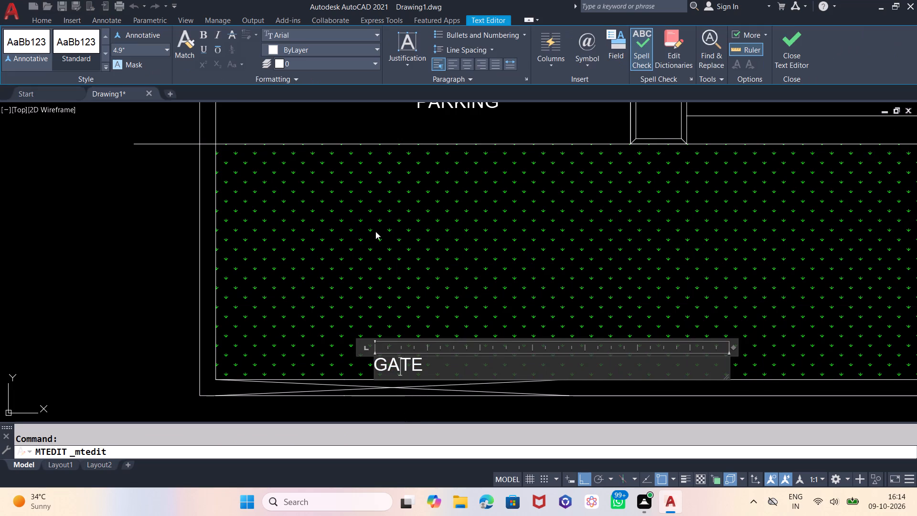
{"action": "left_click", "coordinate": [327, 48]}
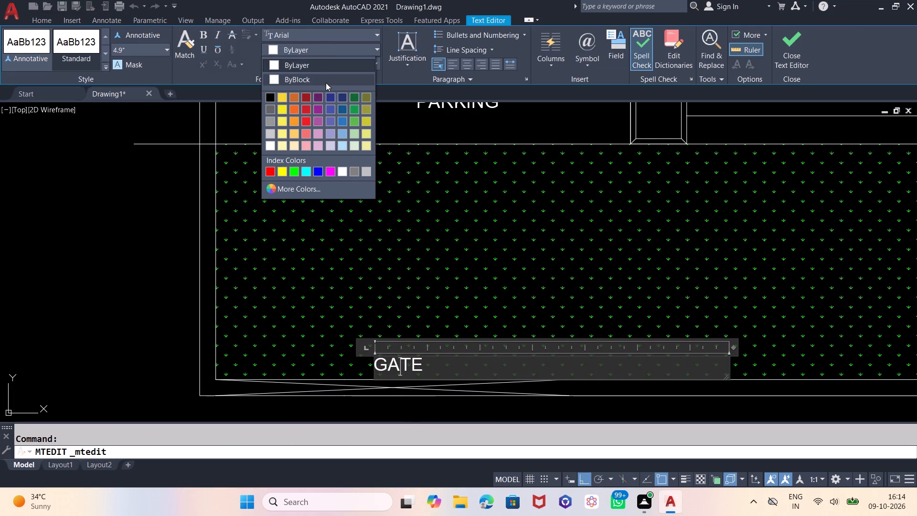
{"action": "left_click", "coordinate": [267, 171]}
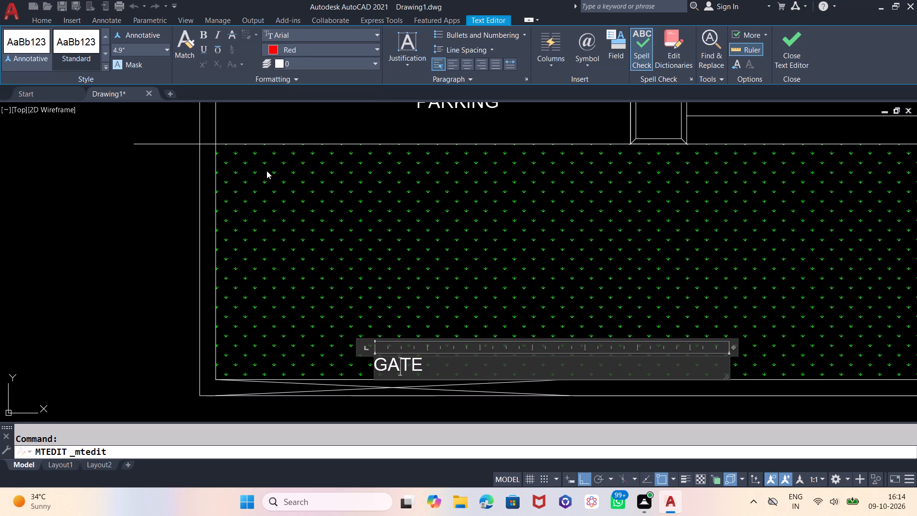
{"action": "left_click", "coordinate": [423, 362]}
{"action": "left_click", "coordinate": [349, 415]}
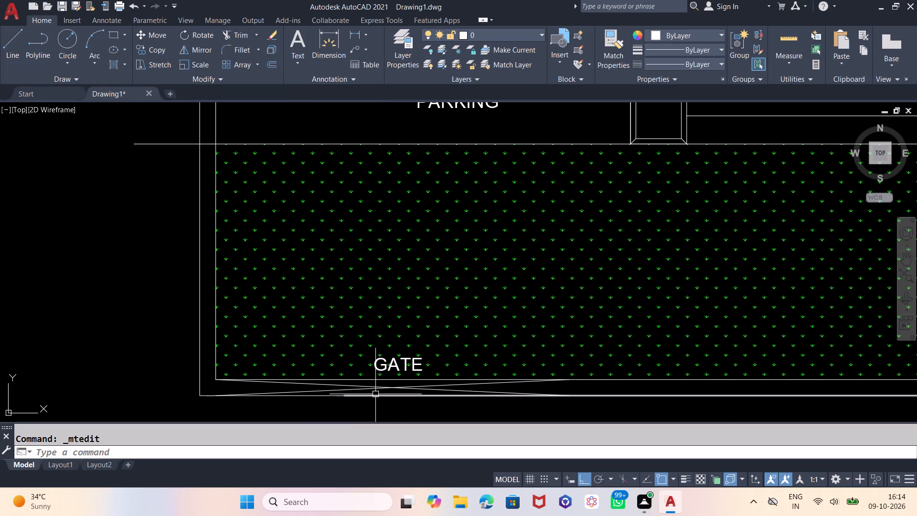
Delete the two horizontal lines running from the porch pillars past the side boundary walls along the top of the grass strip.
{"action": "scroll", "coordinate": [350, 354], "scroll_direction": "down", "scroll_amount": 1}
{"action": "scroll", "coordinate": [312, 378], "scroll_direction": "down", "scroll_amount": 3}
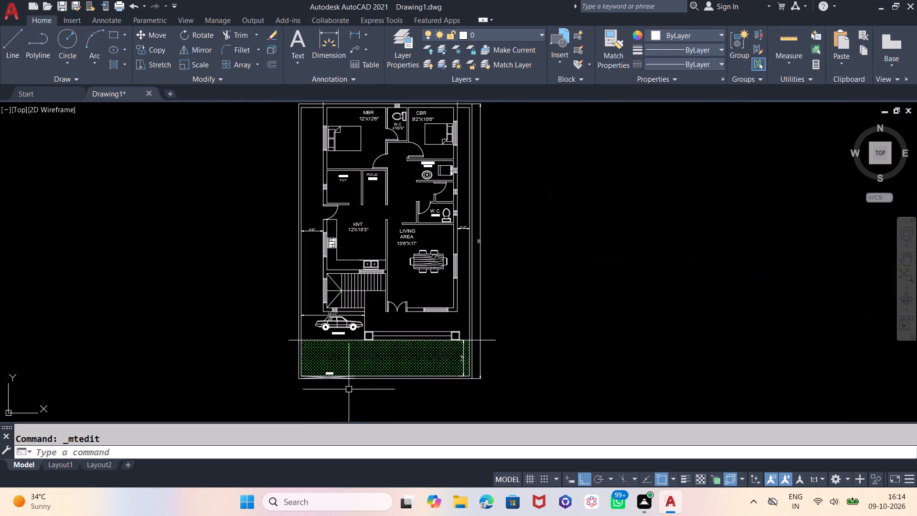
{"action": "scroll", "coordinate": [379, 348], "scroll_direction": "up", "scroll_amount": 1}
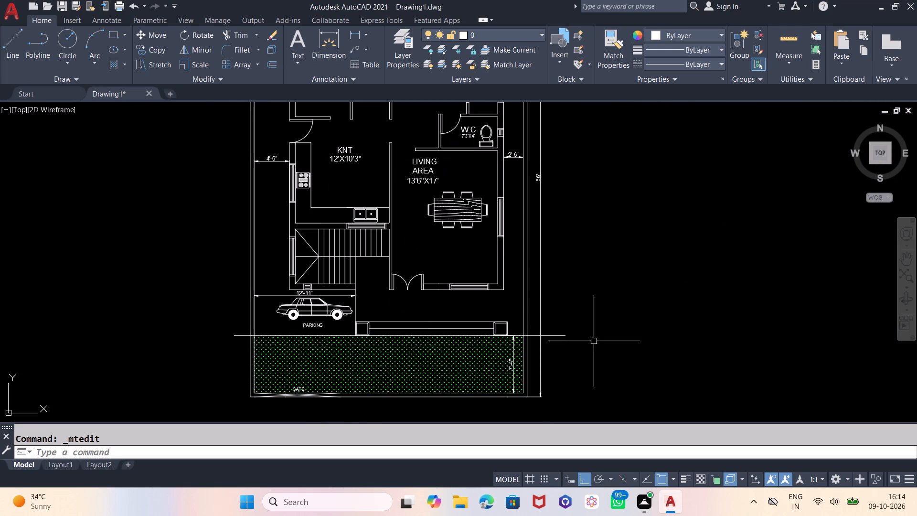
{"action": "middle_click_drag", "start_coordinate": [623, 379], "coordinate": [626, 393]}
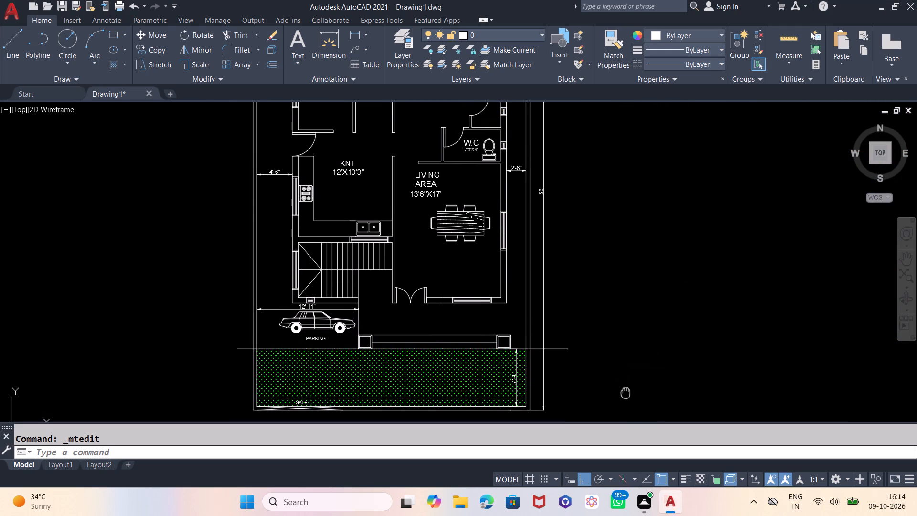
{"action": "middle_click_drag", "start_coordinate": [626, 393], "coordinate": [626, 397]}
{"action": "left_click", "coordinate": [562, 354]}
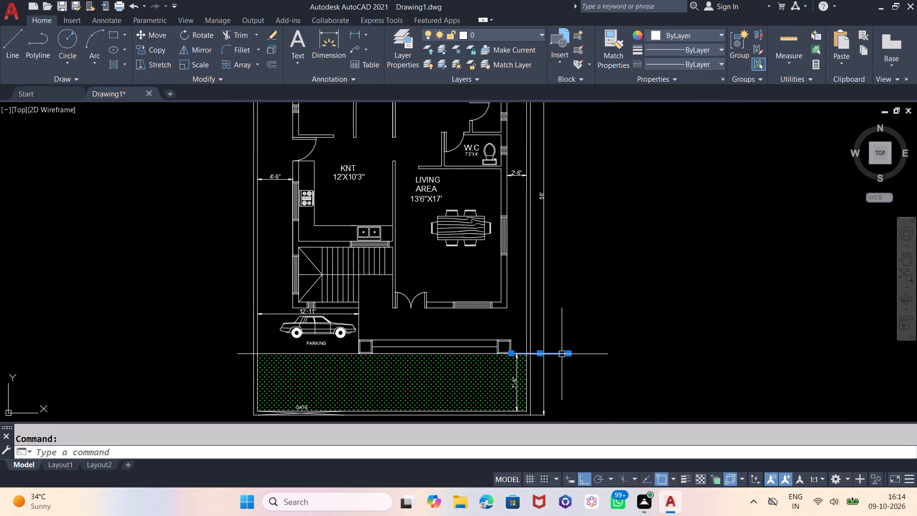
{"action": "left_click", "coordinate": [240, 355]}
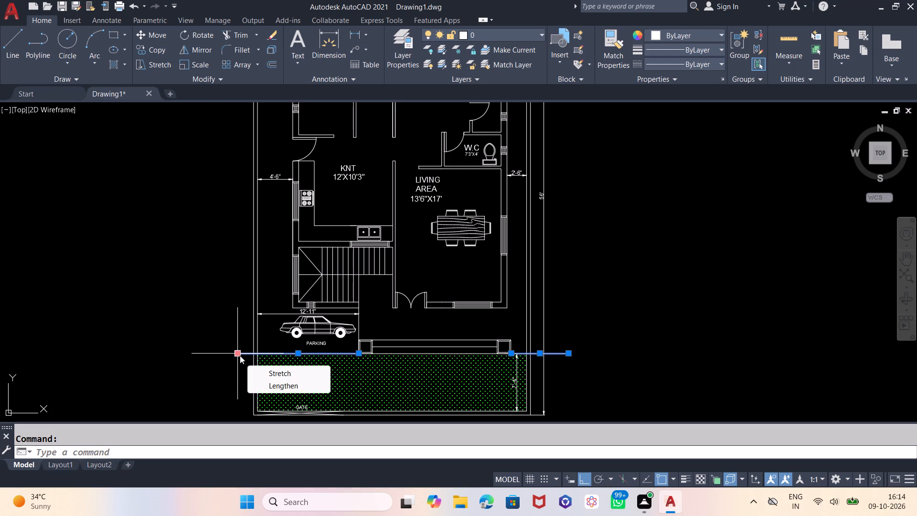
{"action": "key", "text": "Delete"}
{"action": "key", "text": "Delete"}
{"action": "key", "text": "Delete"}
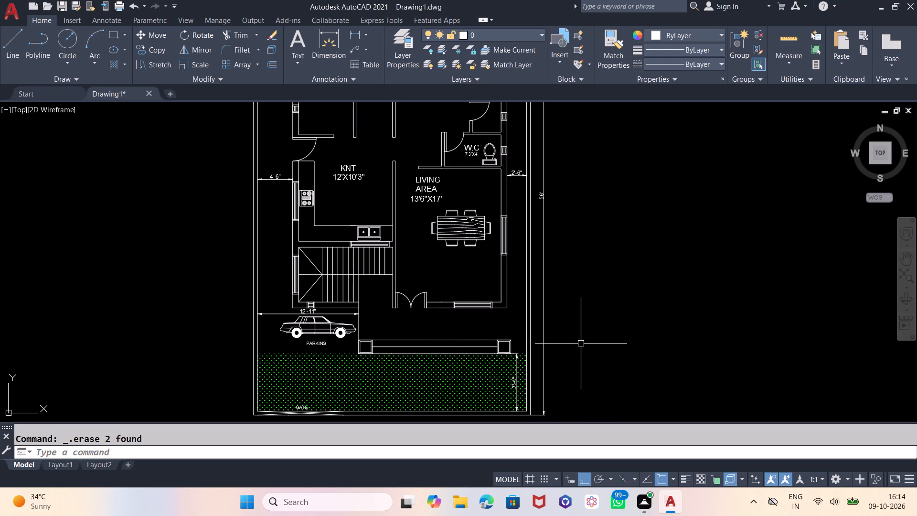
Zoom to the drawing extents and examine the whole floor plan.
{"action": "scroll", "coordinate": [598, 295], "scroll_direction": "down", "scroll_amount": 1}
{"action": "scroll", "coordinate": [581, 338], "scroll_direction": "down", "scroll_amount": 1}
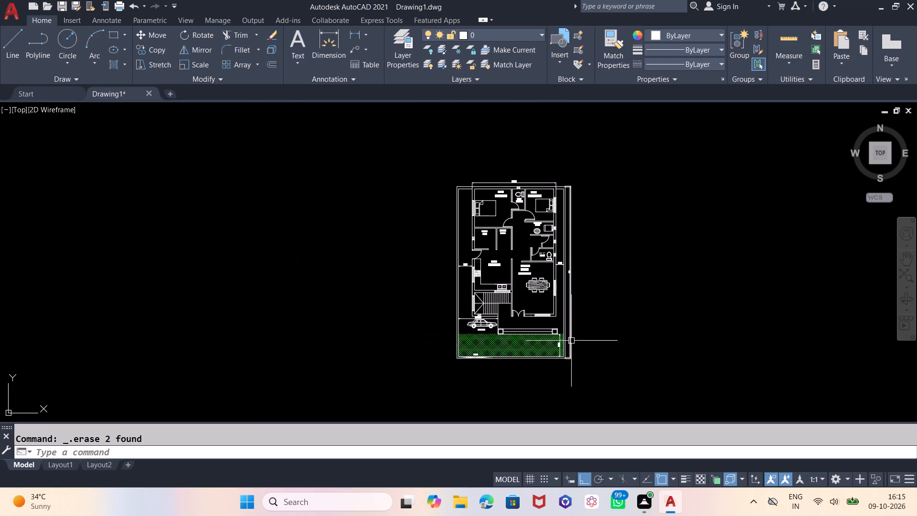
{"action": "scroll", "coordinate": [427, 337], "scroll_direction": "up", "scroll_amount": 1}
{"action": "scroll", "coordinate": [263, 383], "scroll_direction": "down", "scroll_amount": 1}
{"action": "scroll", "coordinate": [509, 305], "scroll_direction": "up", "scroll_amount": 1}
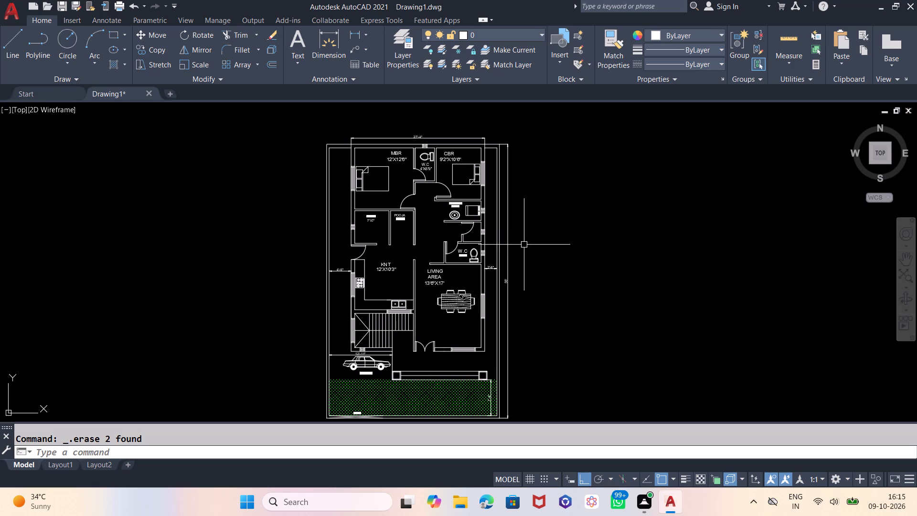
{"action": "key", "text": "z"}
{"action": "key", "text": "Return"}
{"action": "key", "text": "e"}
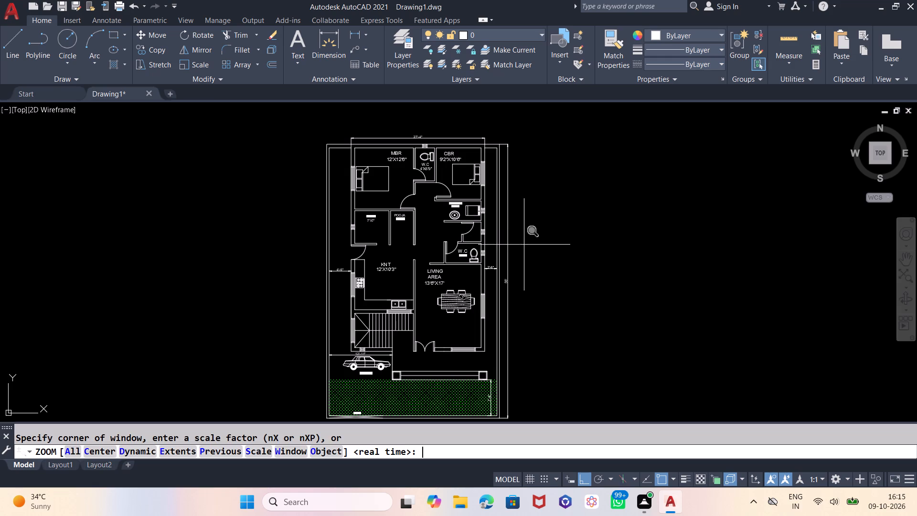
{"action": "key", "text": "Return"}
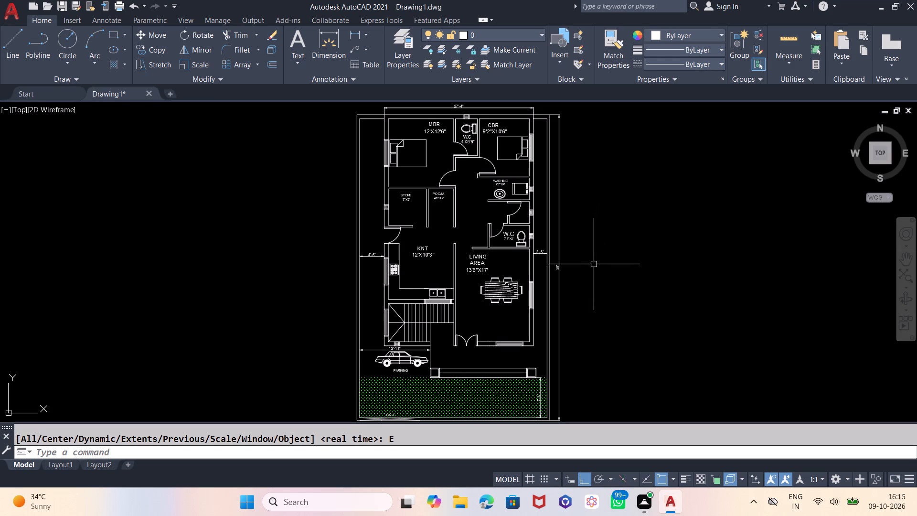
{"action": "scroll", "coordinate": [286, 291], "scroll_direction": "down", "scroll_amount": 1}
{"action": "scroll", "coordinate": [286, 291], "scroll_direction": "up", "scroll_amount": 1}
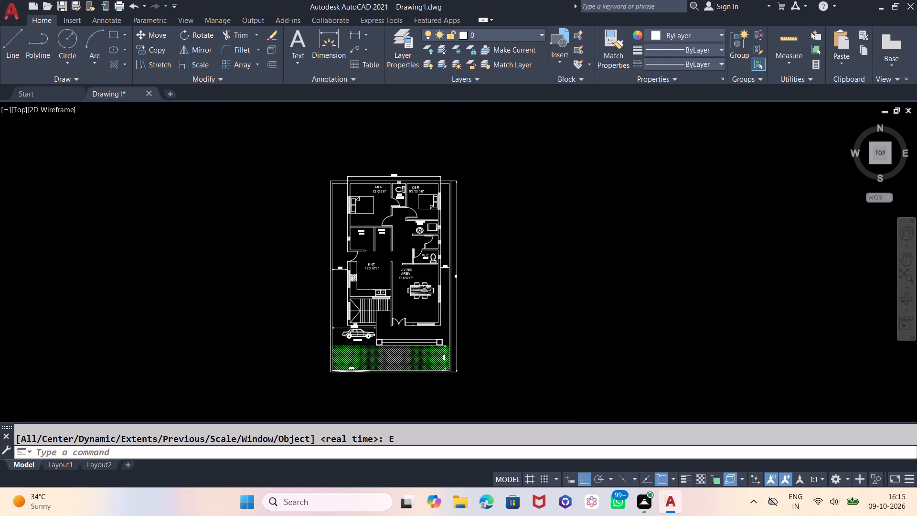
Open DesignCenter, browse to the en-us DesignCenter sample folder, and examine the blocks in Analog Integrated Circuits.dwg.
{"action": "type", "text": "DC"}
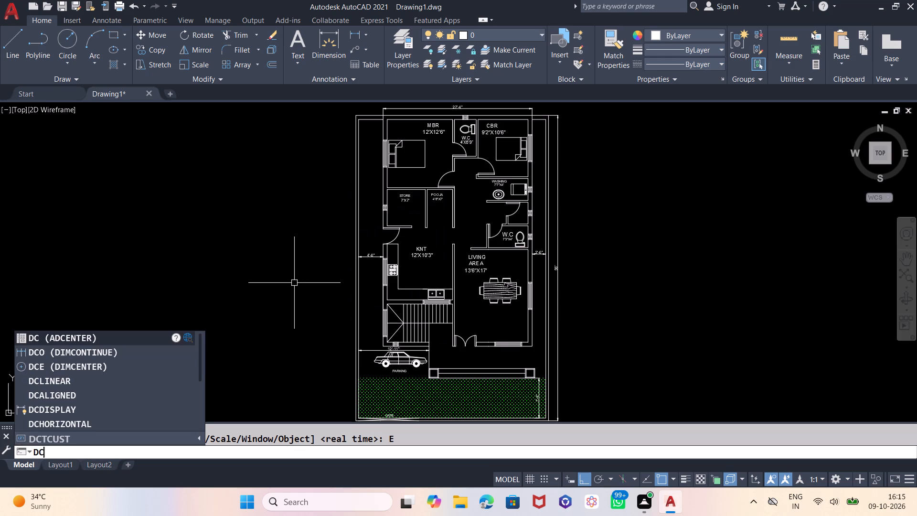
{"action": "key", "text": "Return"}
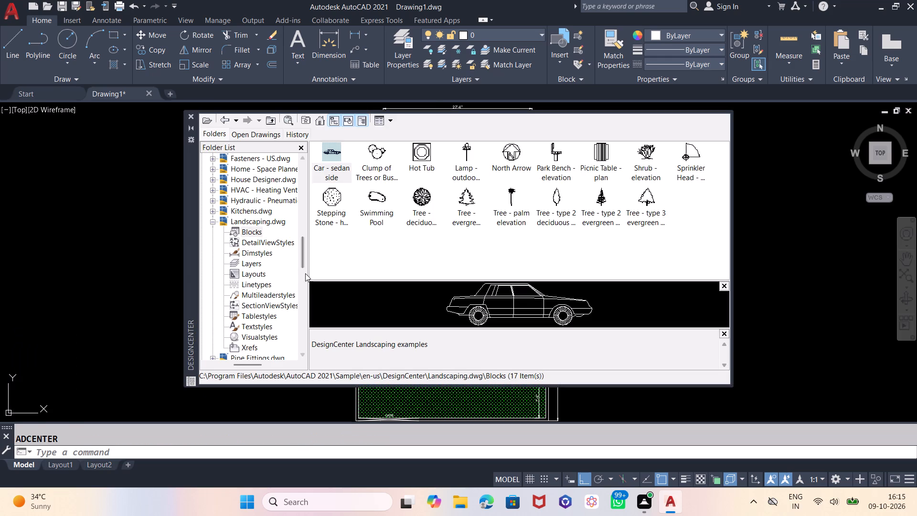
{"action": "left_click", "coordinate": [316, 117]}
{"action": "double_click", "coordinate": [421, 150]}
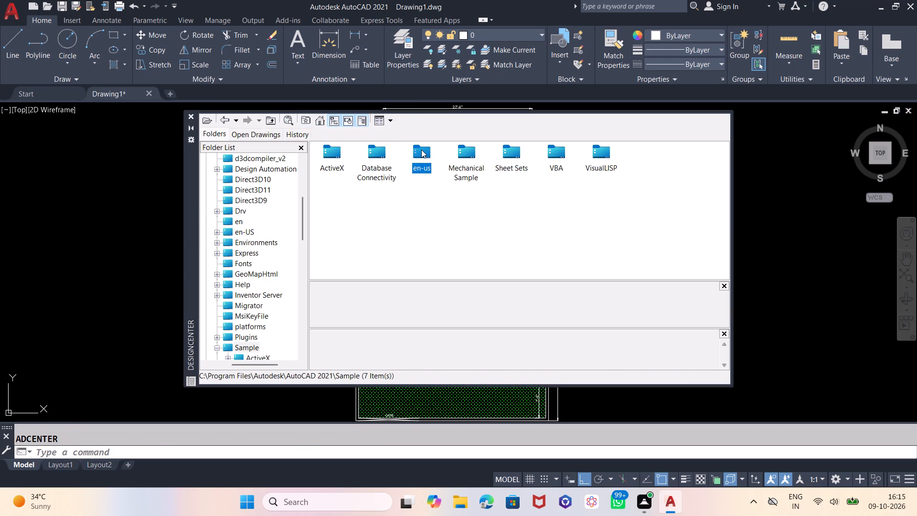
{"action": "double_click", "coordinate": [335, 155]}
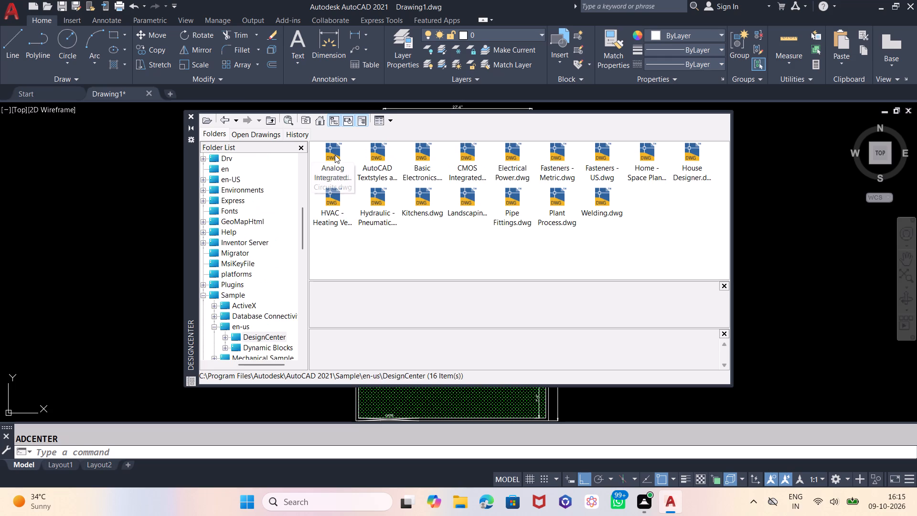
{"action": "double_click", "coordinate": [333, 148]}
{"action": "double_click", "coordinate": [333, 148]}
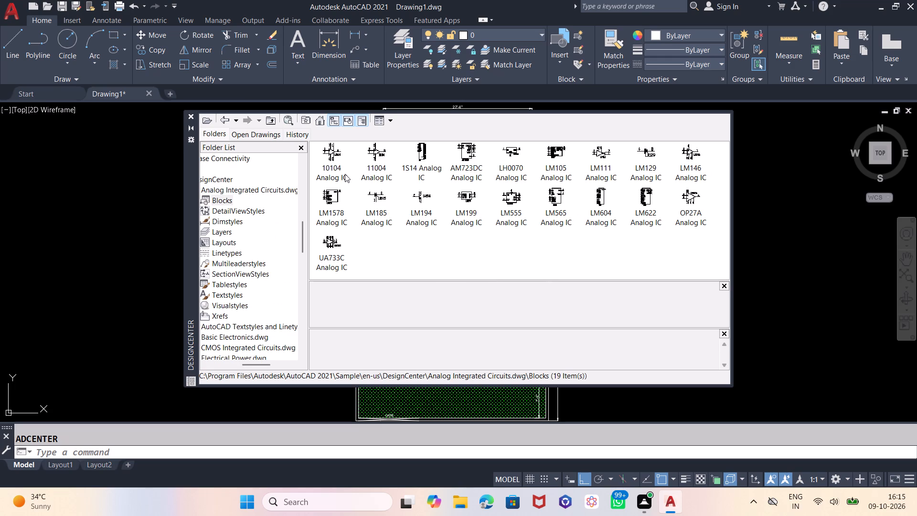
{"action": "left_click", "coordinate": [221, 118]}
{"action": "left_click", "coordinate": [221, 118]}
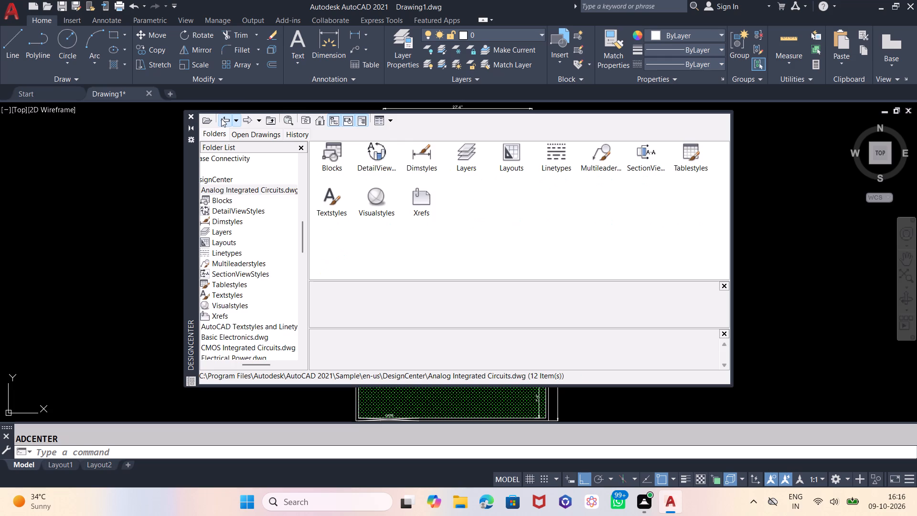
Check AutoCAD Textstyles and Linetypes.dwg in DesignCenter for blocks, and return to the sample drawings.
{"action": "double_click", "coordinate": [375, 147]}
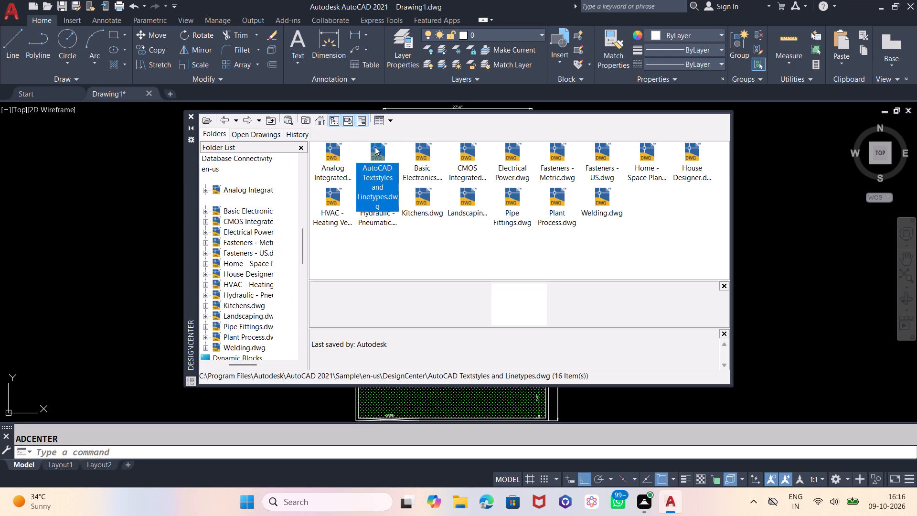
{"action": "double_click", "coordinate": [327, 152]}
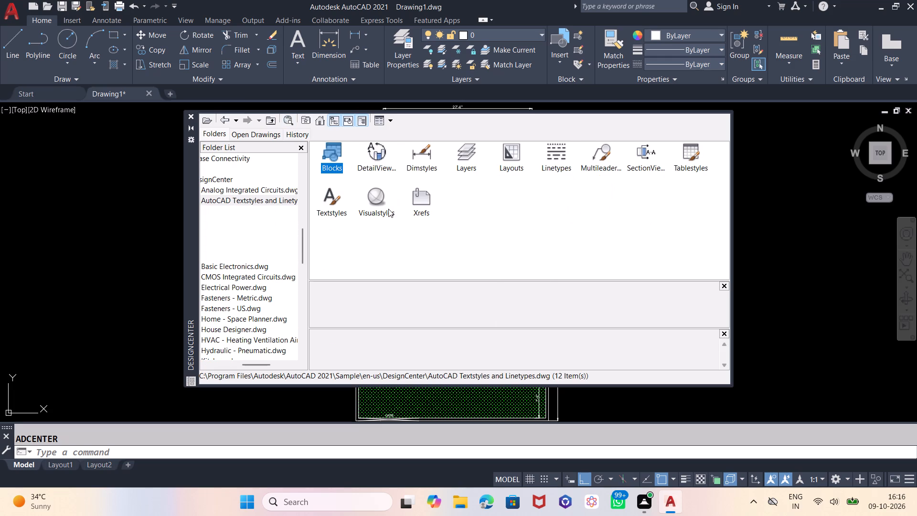
{"action": "scroll", "coordinate": [412, 209], "scroll_direction": "down", "scroll_amount": 9}
{"action": "scroll", "coordinate": [416, 218], "scroll_direction": "up", "scroll_amount": 4}
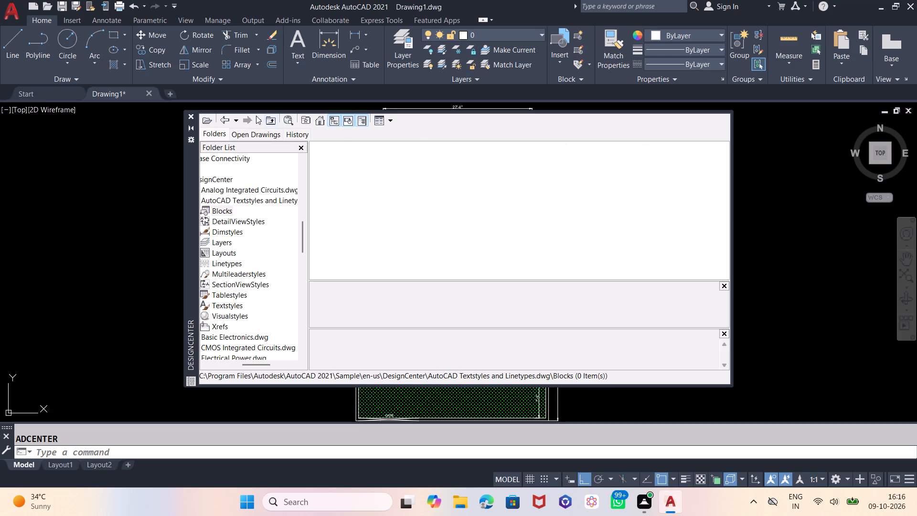
{"action": "left_click", "coordinate": [226, 118]}
{"action": "left_click", "coordinate": [226, 118]}
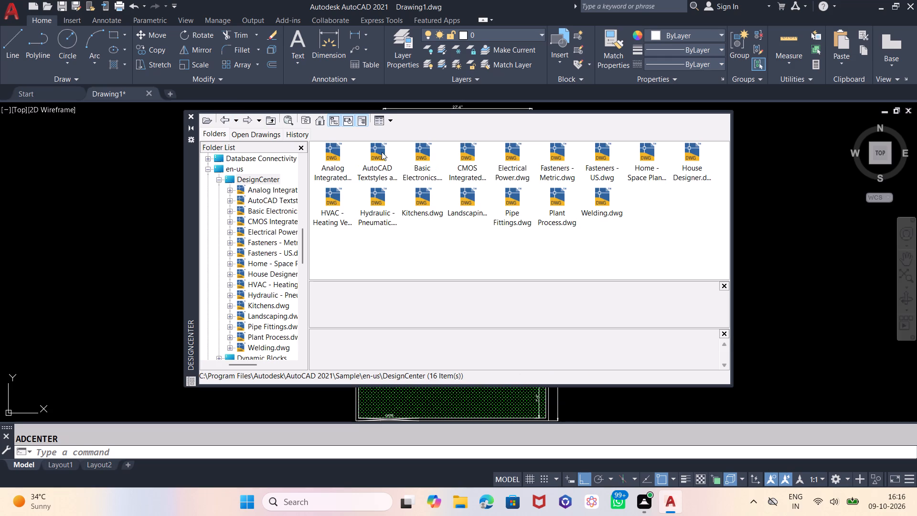
Examine the blocks in CMOS Integrated Circuits.dwg and Fasteners - Metric.dwg, returning to the sample drawings after each.
{"action": "double_click", "coordinate": [466, 145]}
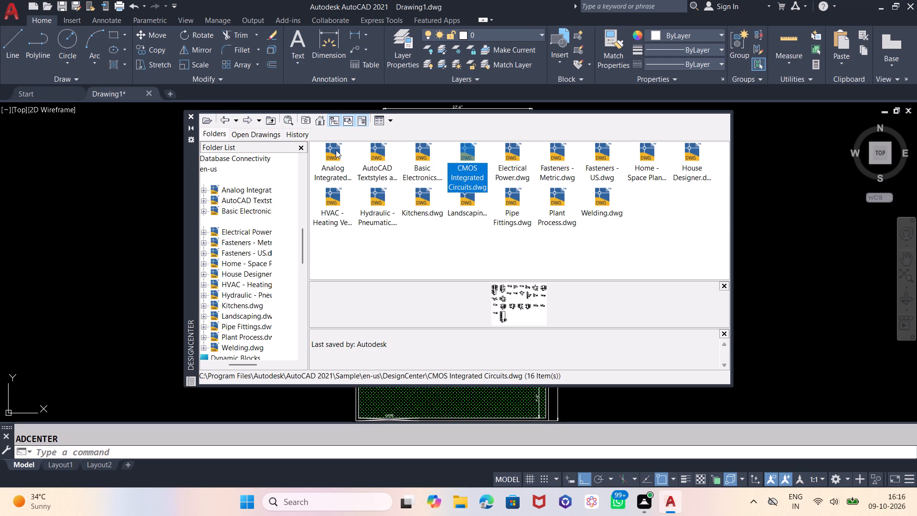
{"action": "double_click", "coordinate": [336, 150]}
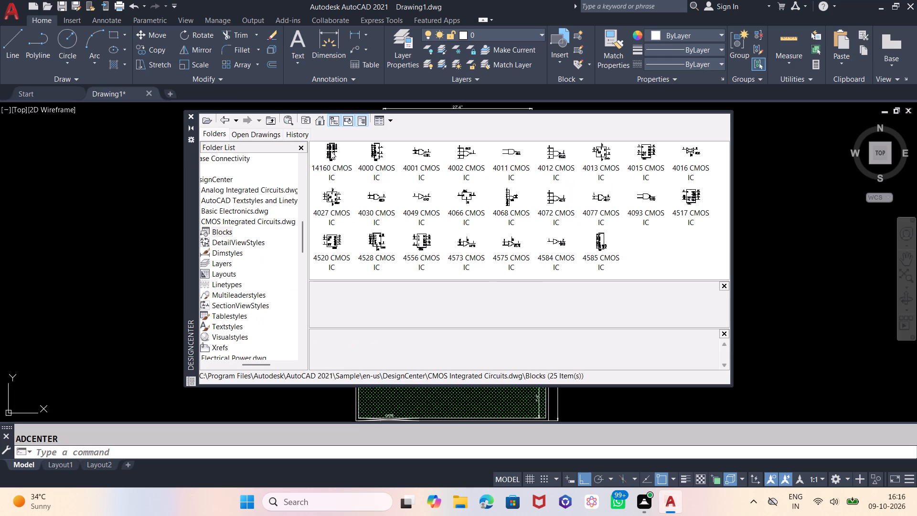
{"action": "left_click", "coordinate": [221, 118]}
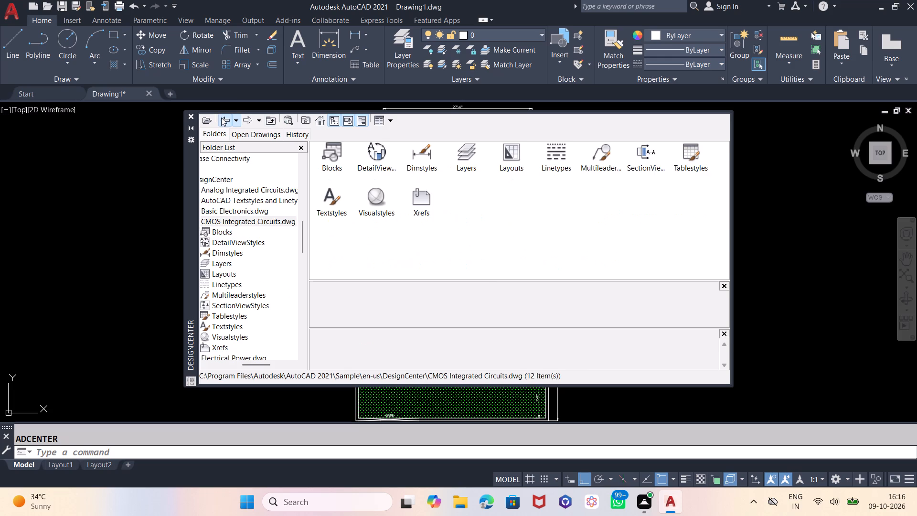
{"action": "left_click", "coordinate": [221, 118]}
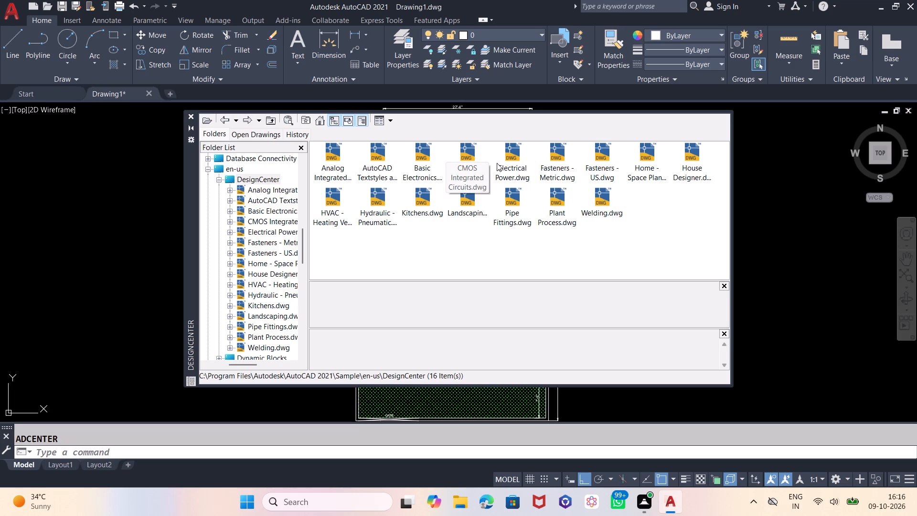
{"action": "double_click", "coordinate": [558, 154]}
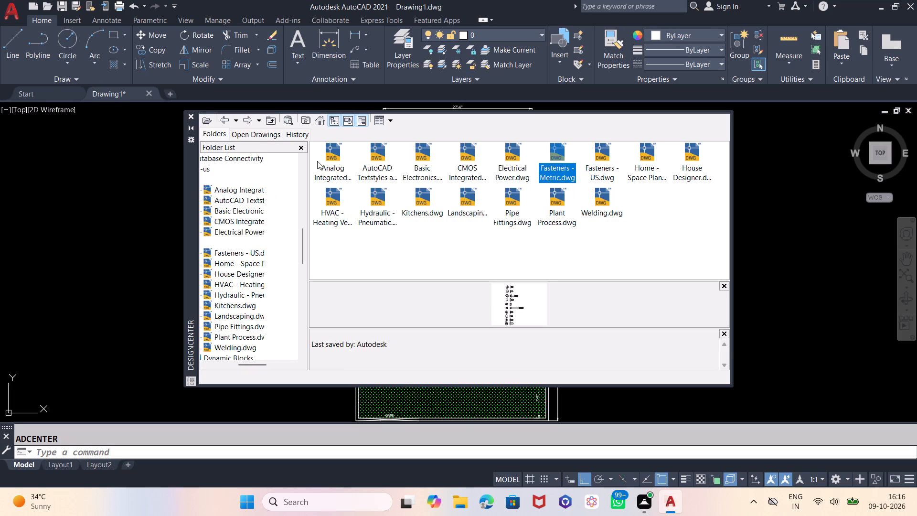
{"action": "double_click", "coordinate": [323, 151]}
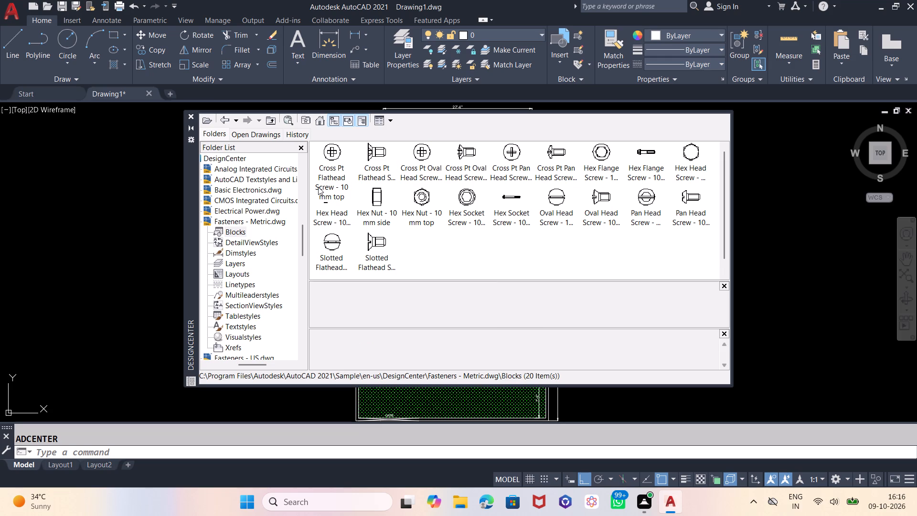
{"action": "left_click", "coordinate": [225, 120]}
{"action": "left_click", "coordinate": [225, 120]}
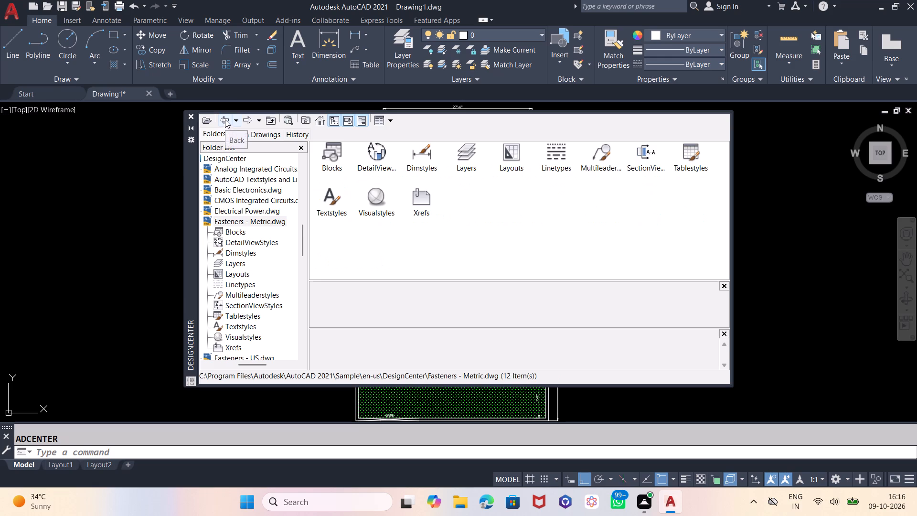
{"action": "left_click", "coordinate": [225, 119]}
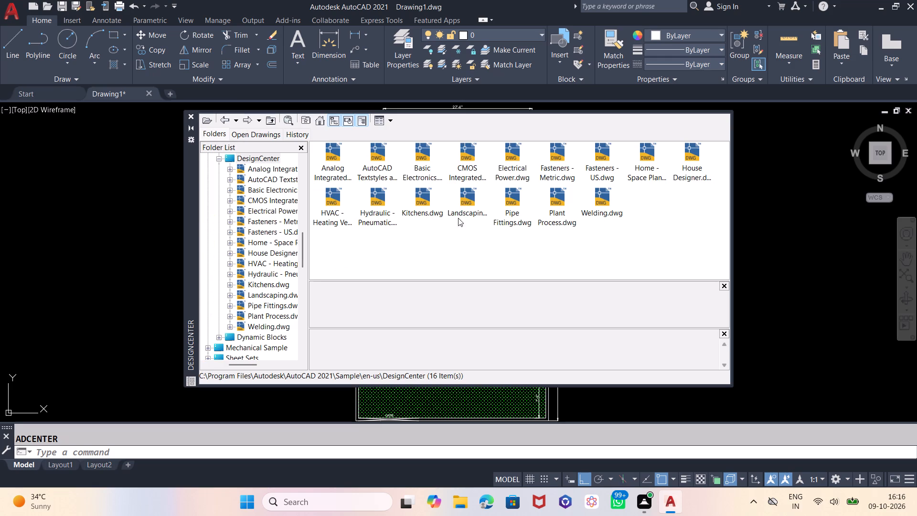
Examine the blocks in HVAC - Heating Ventilation Air Conditioning.dwg and Landscaping.dwg, and close DesignCenter.
{"action": "double_click", "coordinate": [330, 202]}
{"action": "double_click", "coordinate": [328, 166]}
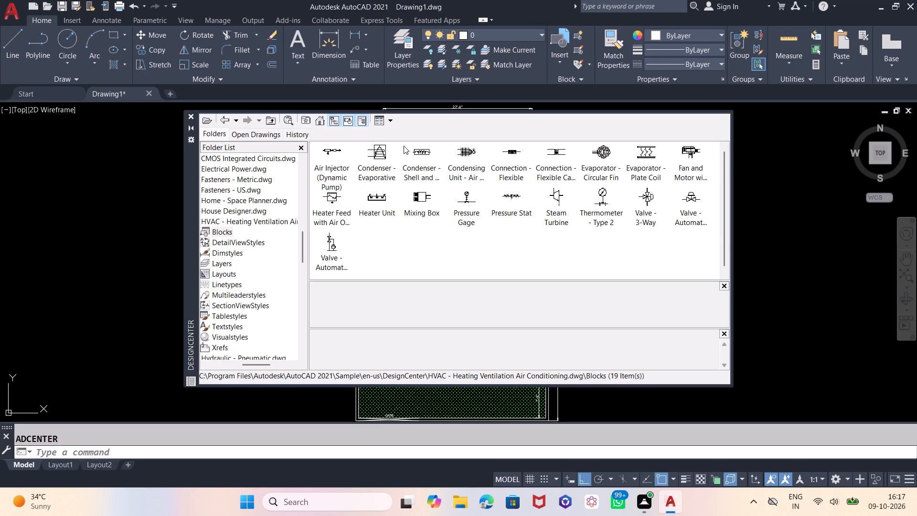
{"action": "left_click", "coordinate": [221, 119]}
{"action": "left_click", "coordinate": [221, 119]}
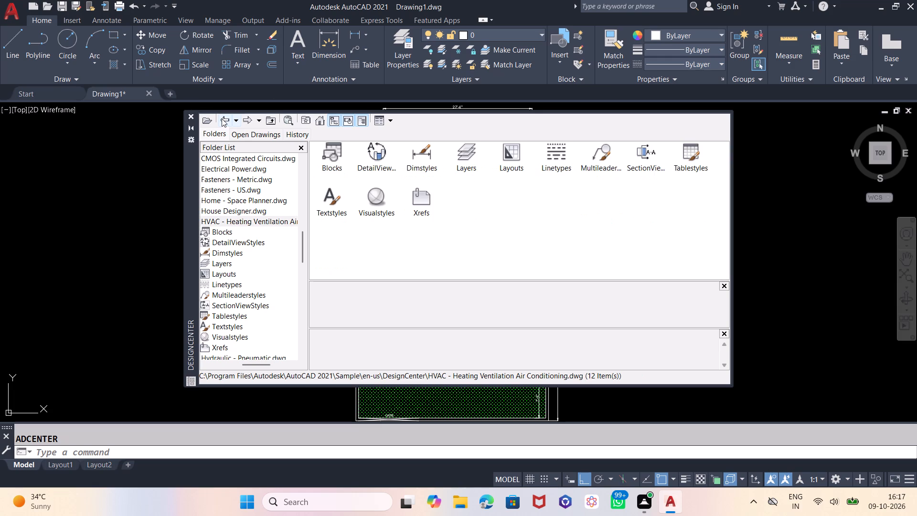
{"action": "left_click", "coordinate": [224, 117]}
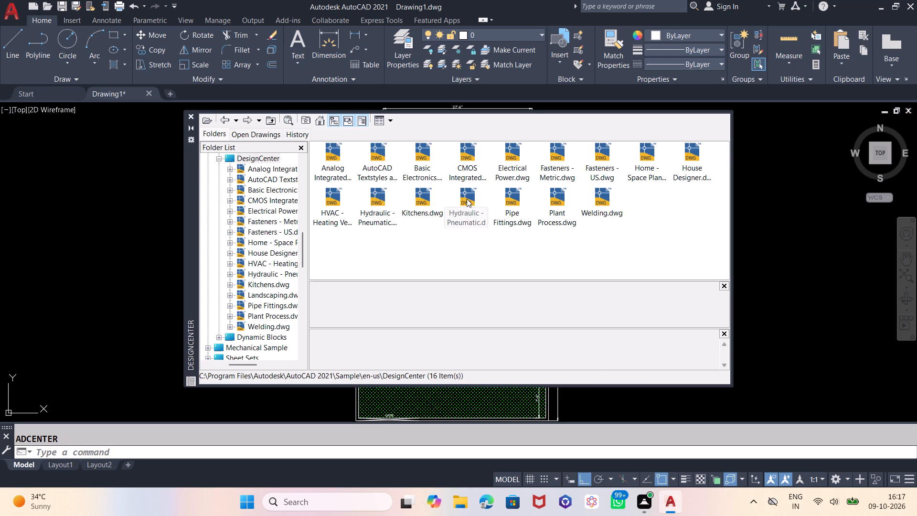
{"action": "double_click", "coordinate": [466, 197]}
{"action": "double_click", "coordinate": [334, 147]}
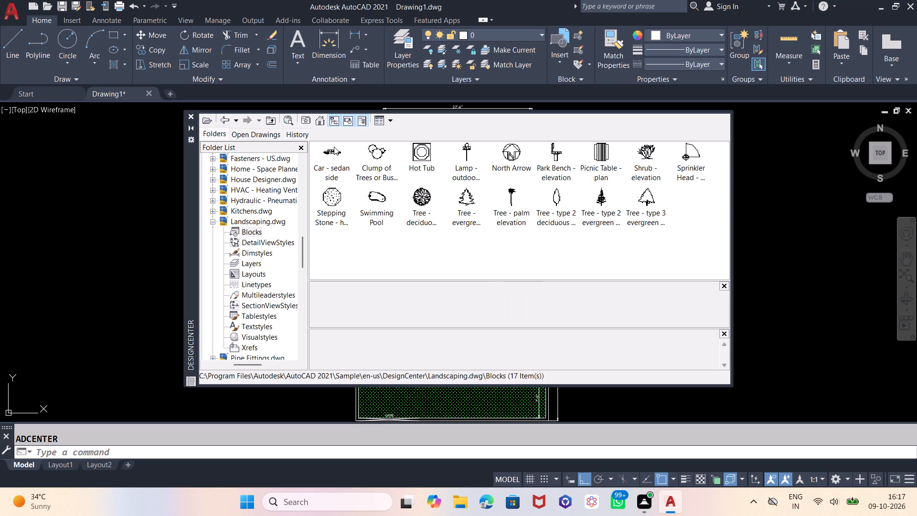
{"action": "left_click", "coordinate": [192, 115]}
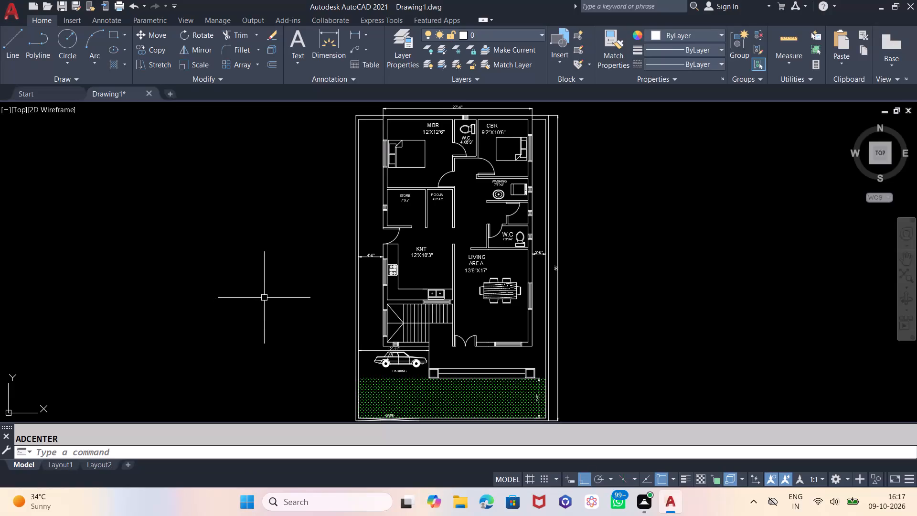
Save the drawing as 2BHK GREEN HOME in the WFHCAD folder on the Desktop, zoomed to its extents.
{"action": "key", "text": "z"}
{"action": "key", "text": "Return"}
{"action": "key", "text": "e"}
{"action": "key", "text": "Return"}
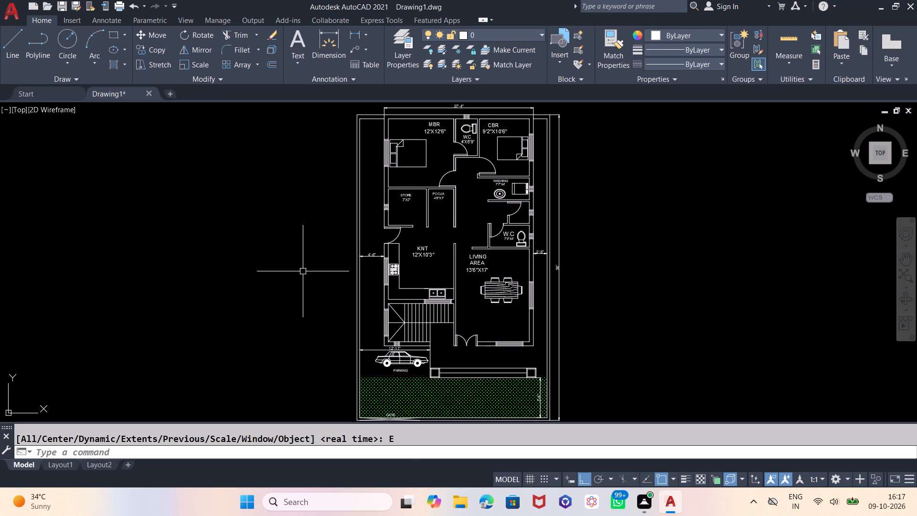
{"action": "key", "text": "ctrl+s"}
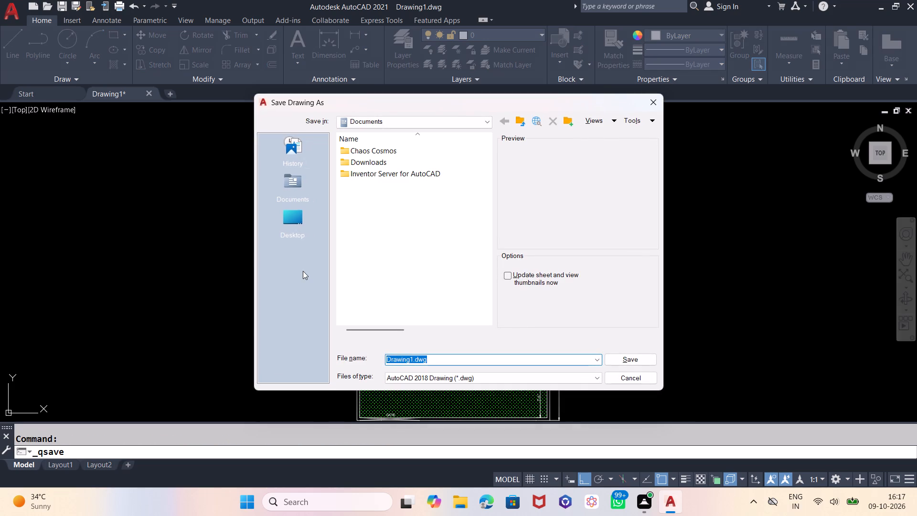
{"action": "left_click", "coordinate": [295, 219]}
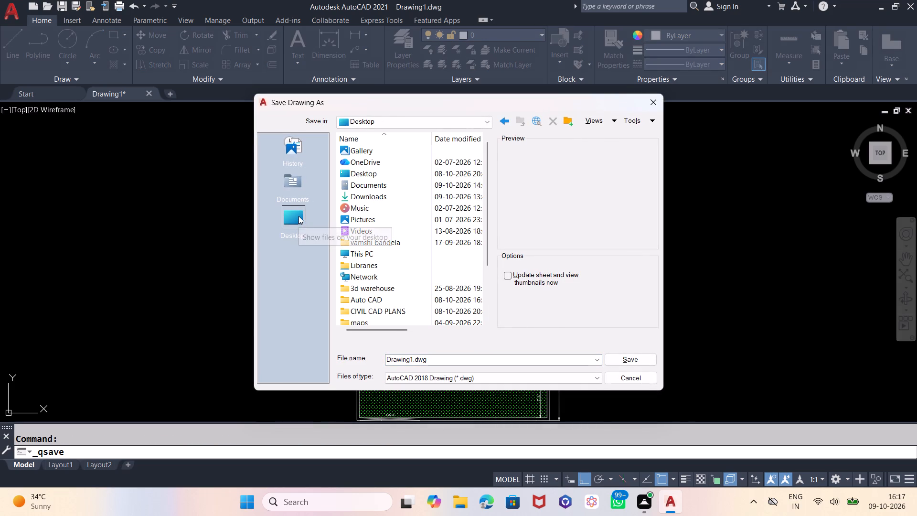
{"action": "scroll", "coordinate": [370, 285], "scroll_direction": "down", "scroll_amount": 1}
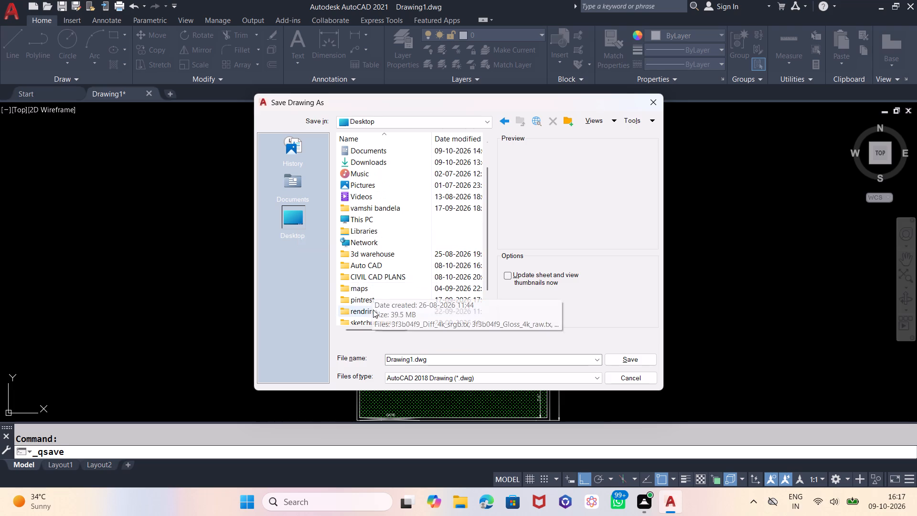
{"action": "scroll", "coordinate": [368, 278], "scroll_direction": "down", "scroll_amount": 2}
{"action": "double_click", "coordinate": [365, 297]}
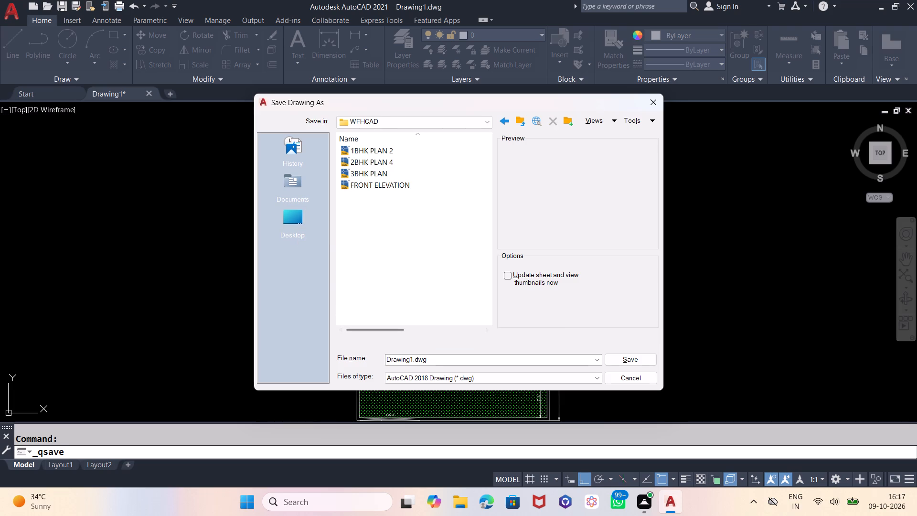
{"action": "left_click", "coordinate": [435, 359]}
{"action": "key", "text": "BackSpace"}
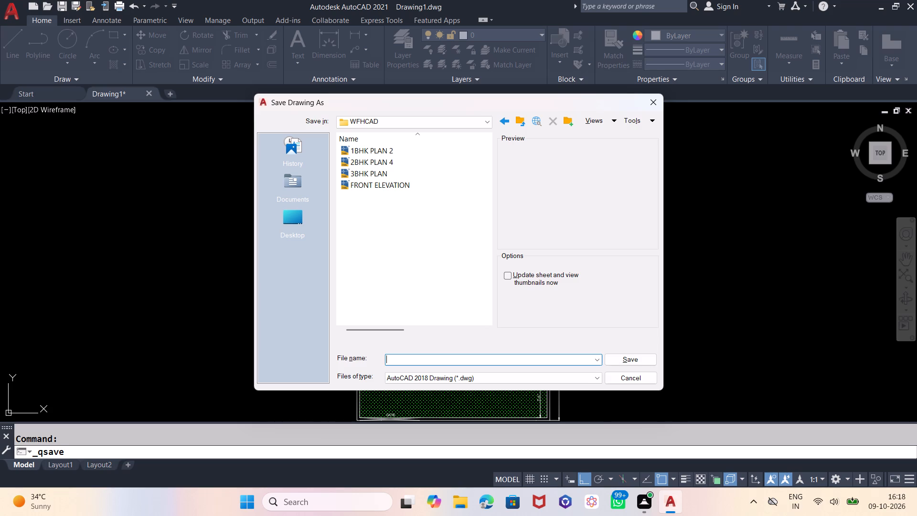
{"action": "key", "text": "2"}
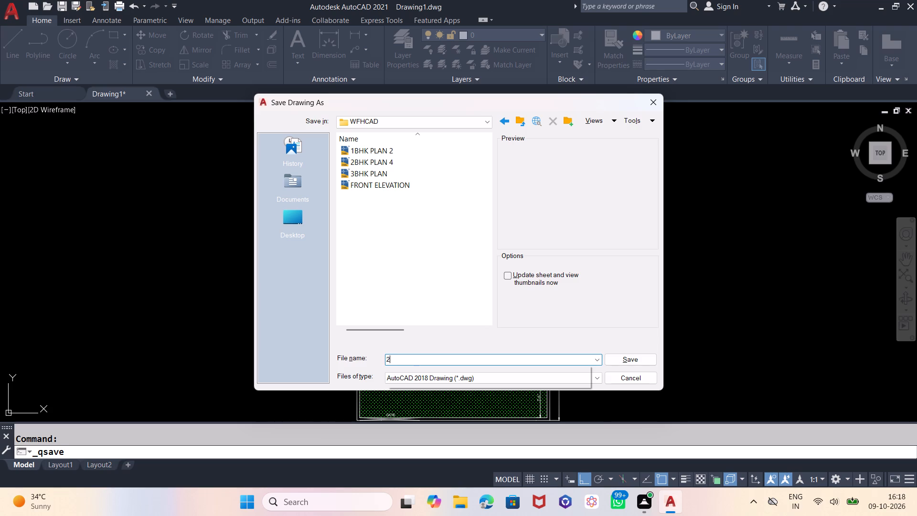
{"action": "type", "text": "BHK"}
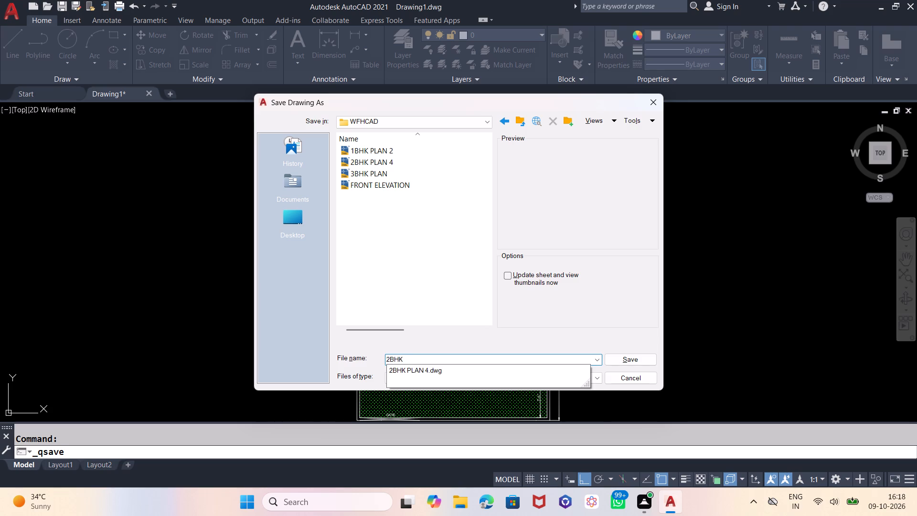
{"action": "key", "text": "space"}
{"action": "type", "text": "GREE"}
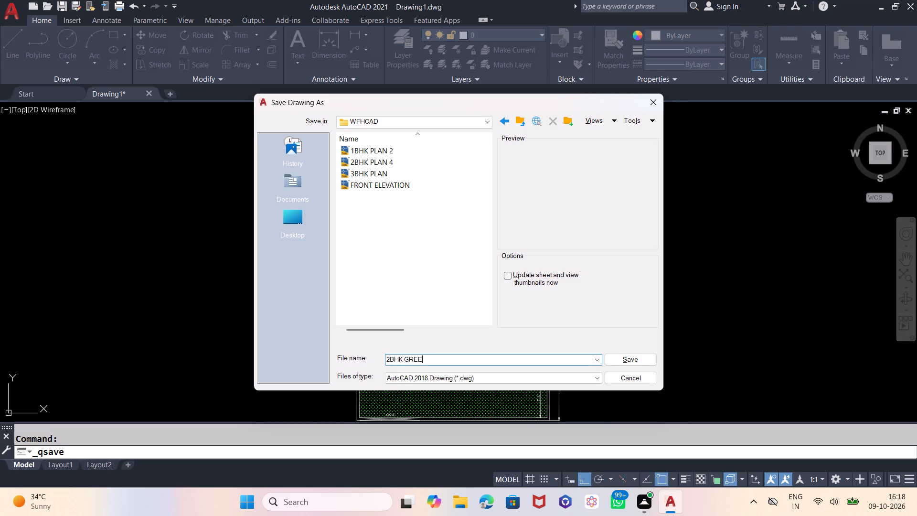
{"action": "type", "text": "N HOME"}
{"action": "left_click", "coordinate": [620, 361]}
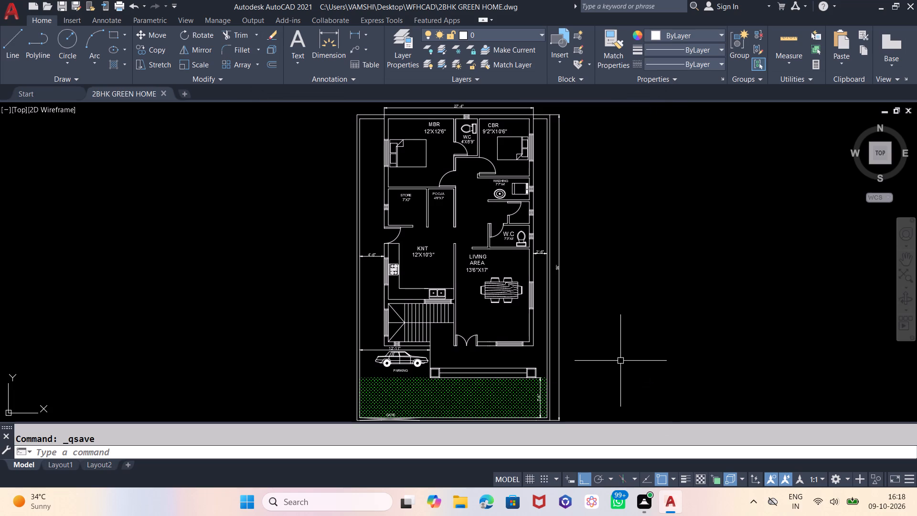
Set up a plot with the DWG To PDF.pc3 plotter and ISO full bleed A4 (210.00 x 297.00 MM) paper.
{"action": "key", "text": "ctrl+p"}
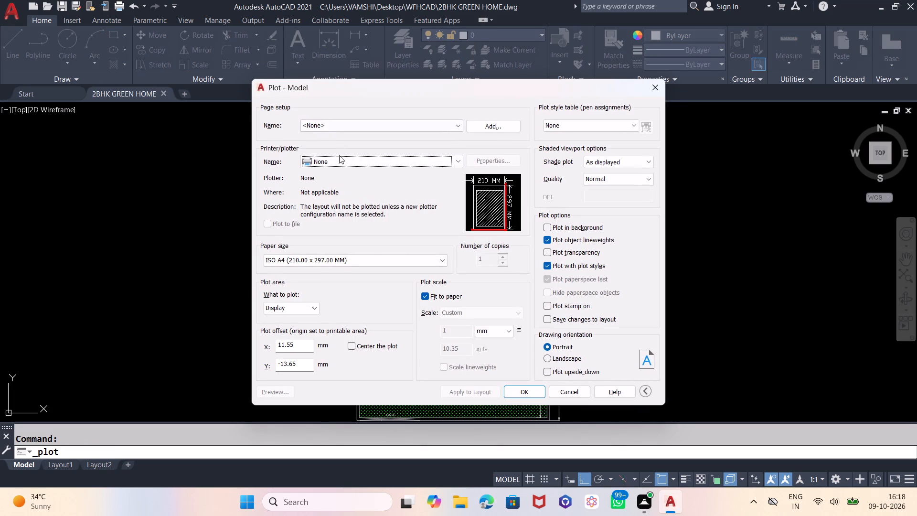
{"action": "left_click", "coordinate": [340, 159]}
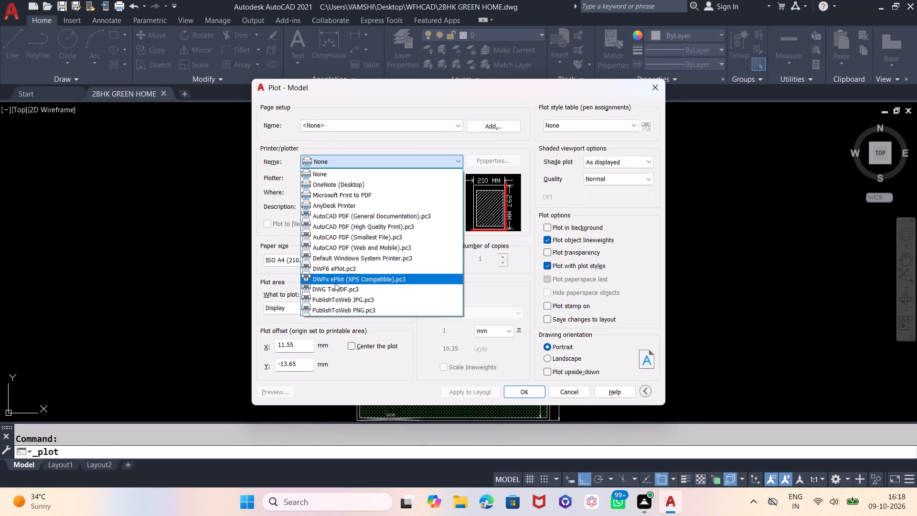
{"action": "left_click", "coordinate": [335, 292]}
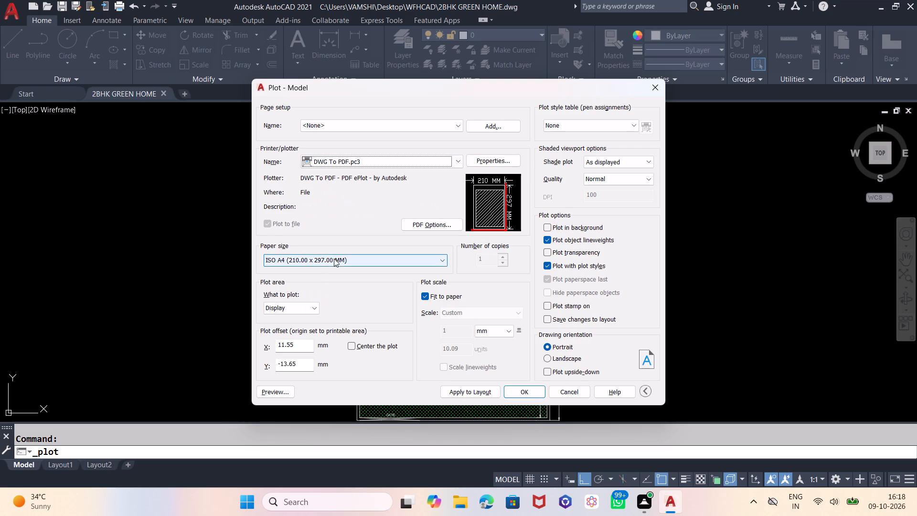
{"action": "left_click", "coordinate": [334, 257]}
{"action": "scroll", "coordinate": [311, 291], "scroll_direction": "up", "scroll_amount": 6}
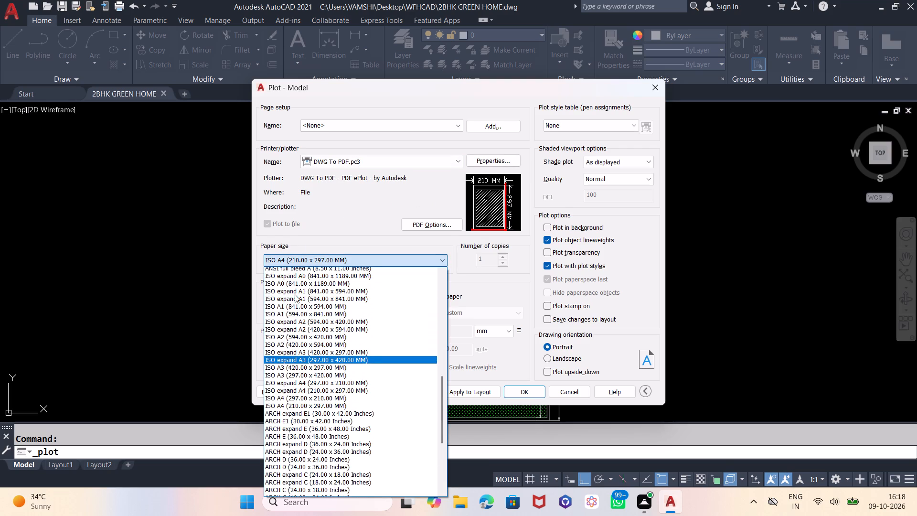
{"action": "scroll", "coordinate": [295, 294], "scroll_direction": "up", "scroll_amount": 10}
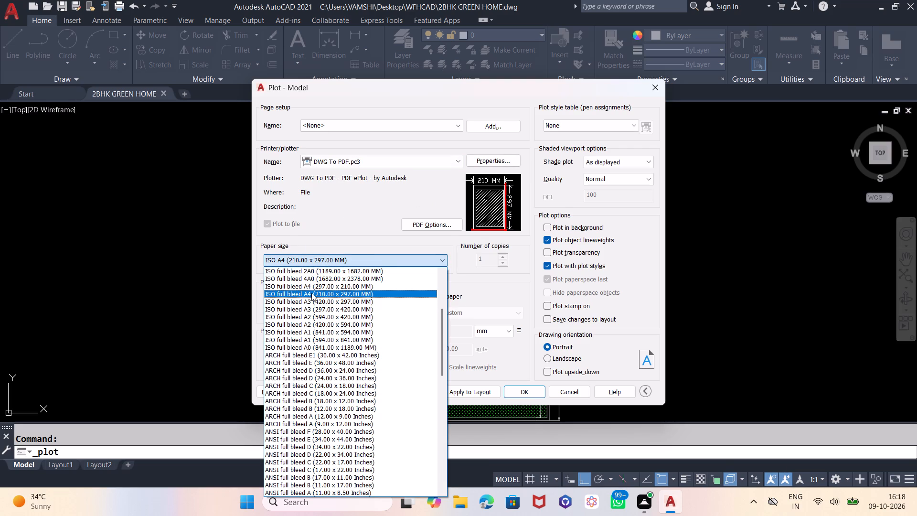
{"action": "left_click", "coordinate": [311, 293]}
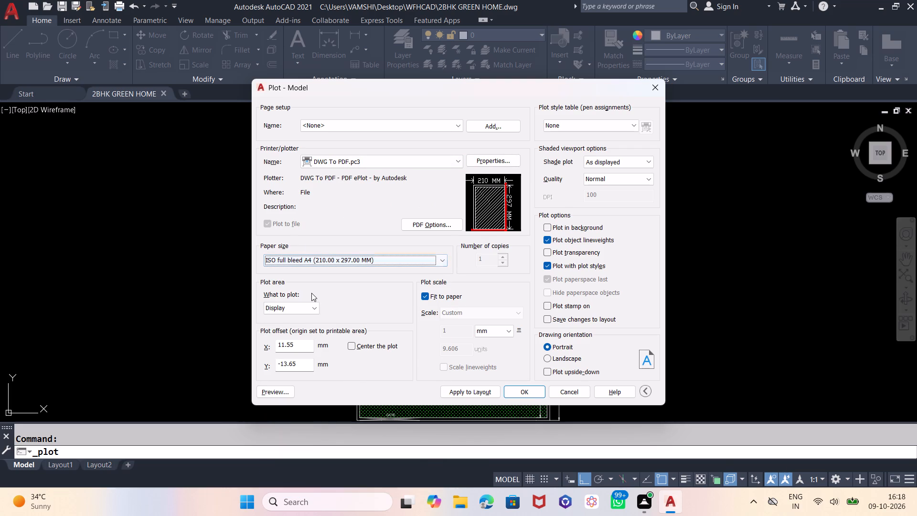
Set the plot area to a window enclosing the whole floor plan with its outer dimensions, and center the plot.
{"action": "left_click", "coordinate": [302, 310]}
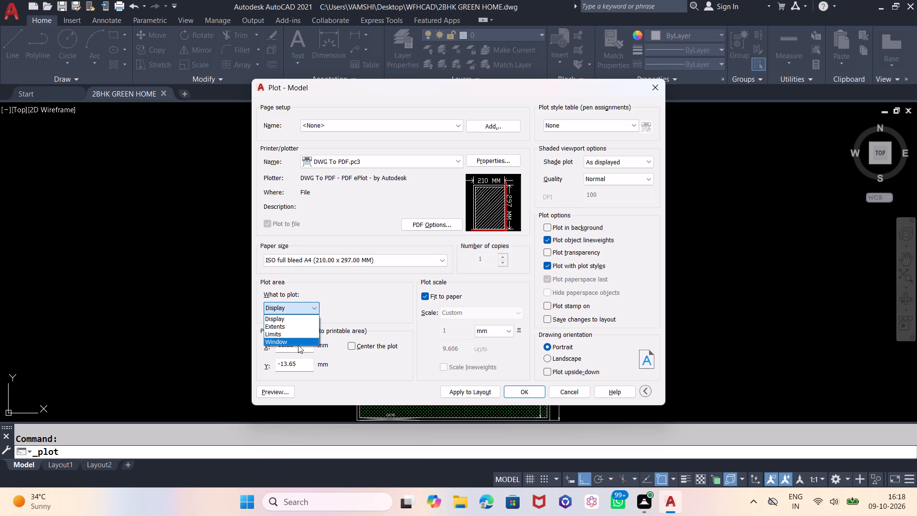
{"action": "left_click", "coordinate": [297, 342]}
{"action": "scroll", "coordinate": [309, 351], "scroll_direction": "down", "scroll_amount": 1}
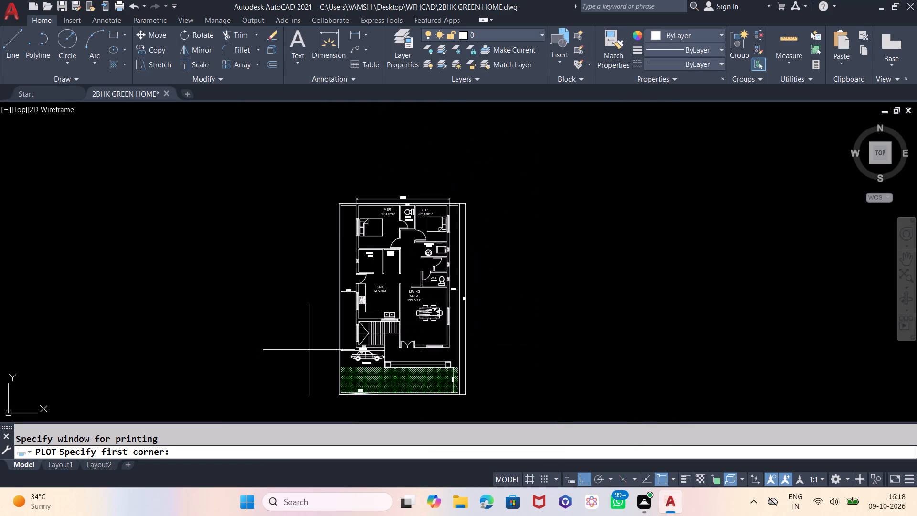
{"action": "scroll", "coordinate": [331, 200], "scroll_direction": "up", "scroll_amount": 2}
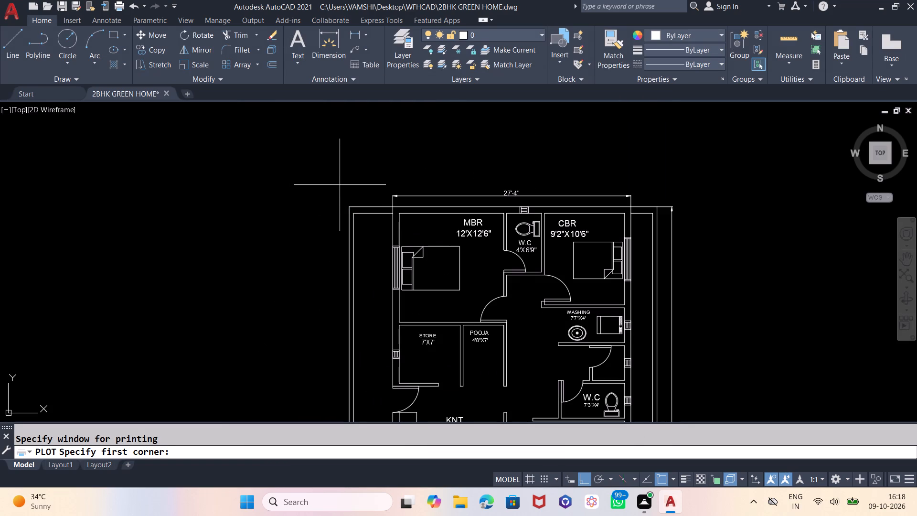
{"action": "left_click", "coordinate": [340, 183]}
{"action": "scroll", "coordinate": [376, 165], "scroll_direction": "down", "scroll_amount": 3}
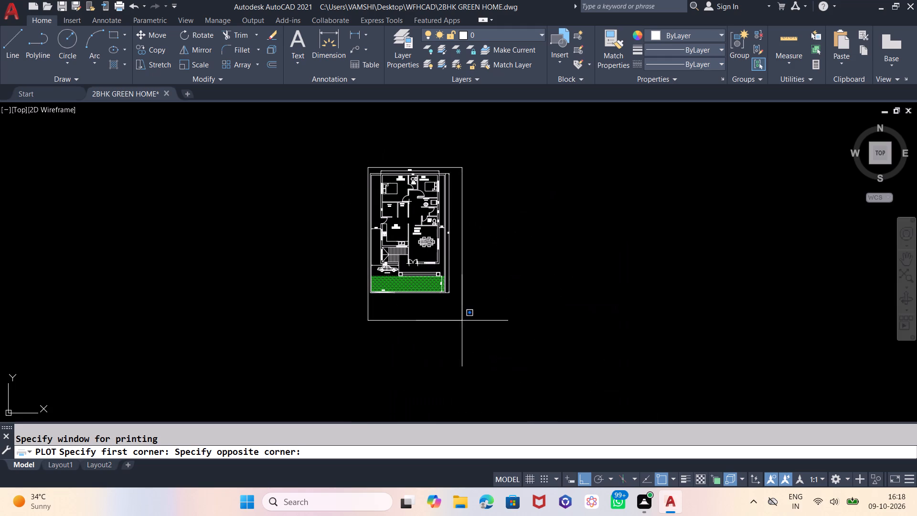
{"action": "scroll", "coordinate": [457, 316], "scroll_direction": "up", "scroll_amount": 1}
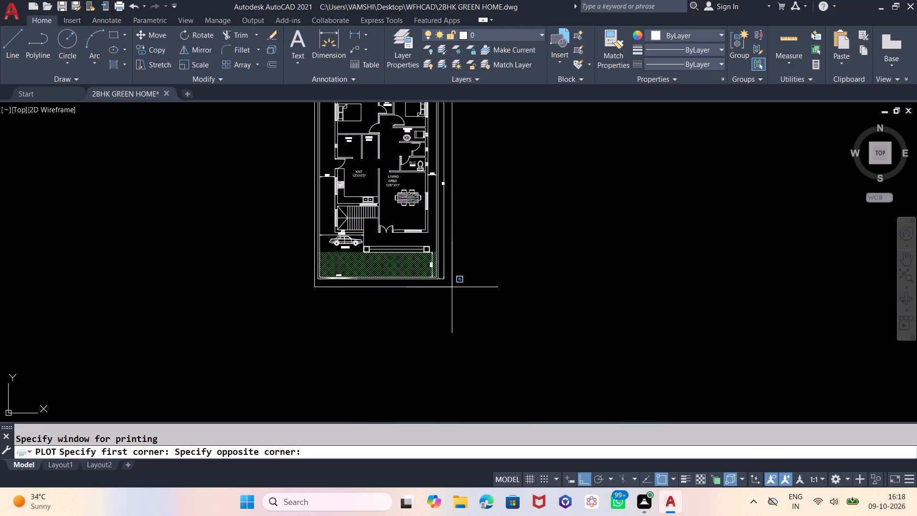
{"action": "left_click", "coordinate": [452, 287]}
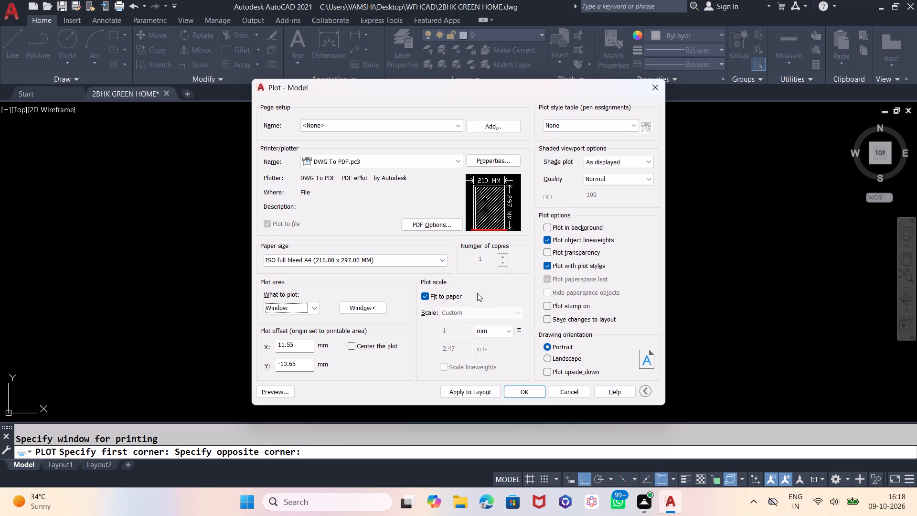
{"action": "left_click", "coordinate": [350, 344]}
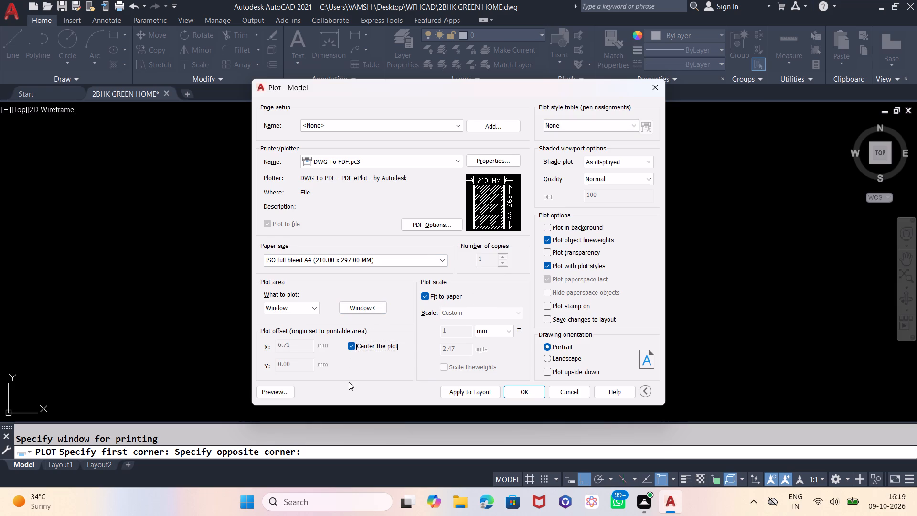
Preview the plot of the floor plan, and apply the plot settings to the layout.
{"action": "left_click", "coordinate": [284, 389]}
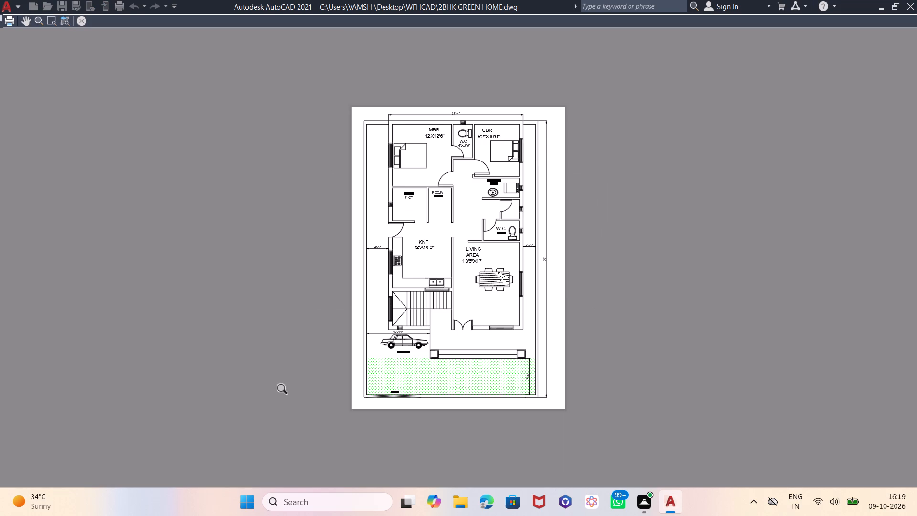
{"action": "left_click", "coordinate": [83, 19]}
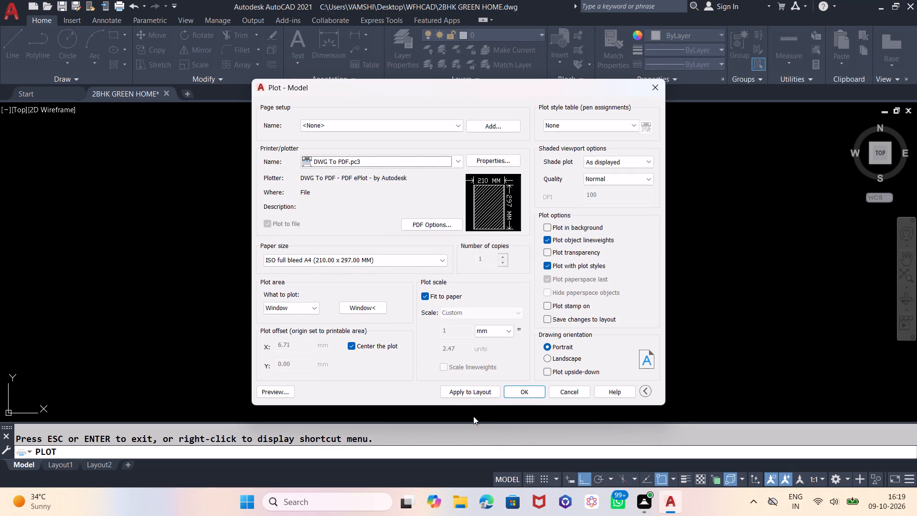
{"action": "left_click", "coordinate": [473, 389]}
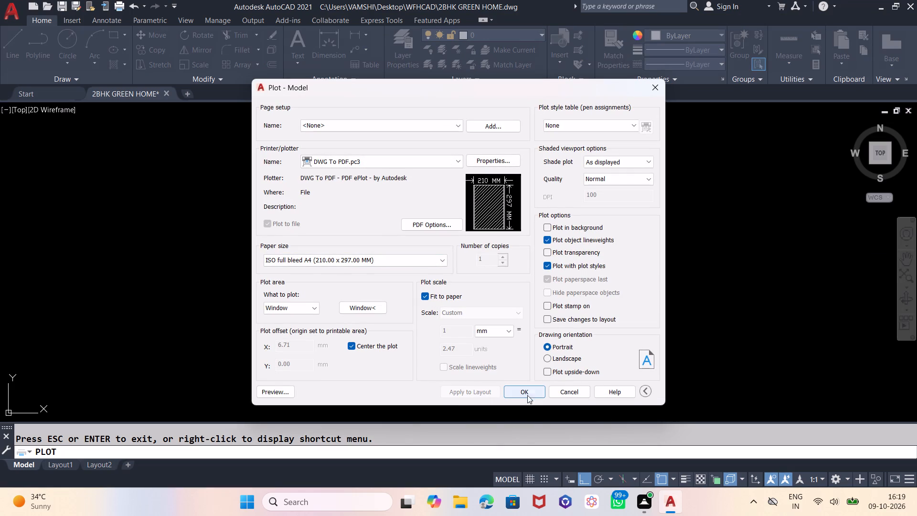
Plot to 2BHK GREEN HOME-Model.pdf in the Desktop's WFHCAD folder, and look over the plan in the resulting PDF.
{"action": "left_click", "coordinate": [528, 392]}
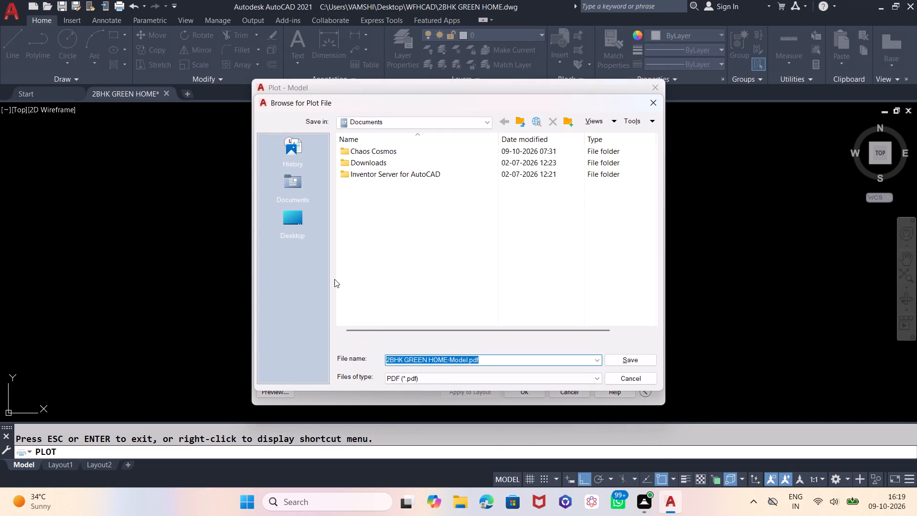
{"action": "left_click", "coordinate": [295, 219]}
{"action": "scroll", "coordinate": [359, 238], "scroll_direction": "down", "scroll_amount": 2}
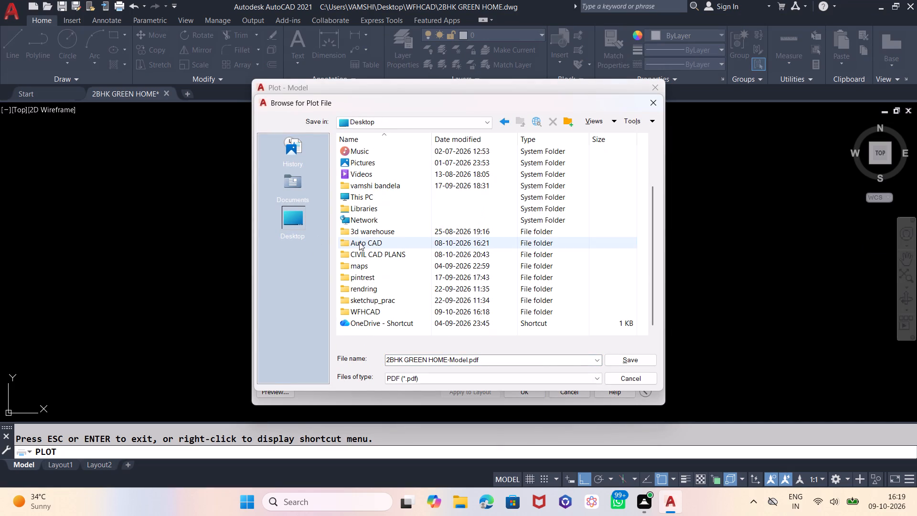
{"action": "double_click", "coordinate": [356, 309]}
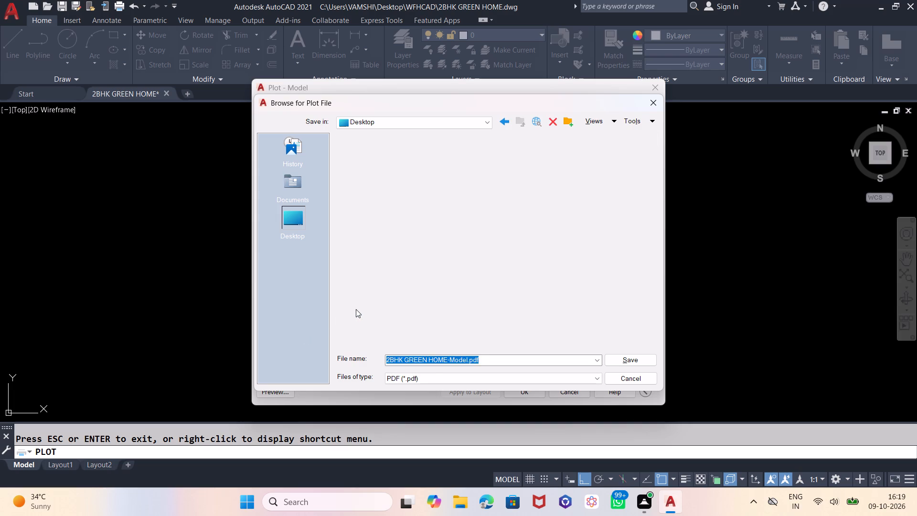
{"action": "left_click", "coordinate": [627, 362]}
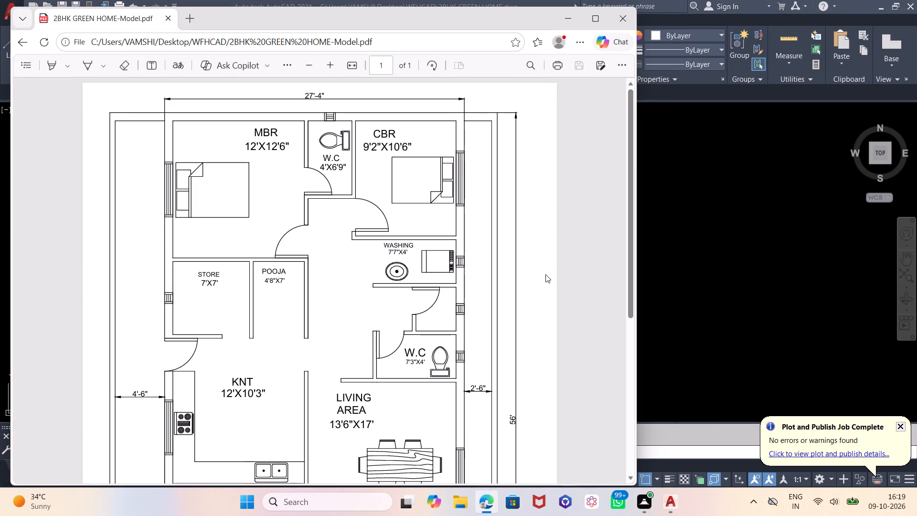
{"action": "scroll", "coordinate": [517, 263], "scroll_direction": "down", "scroll_amount": 4}
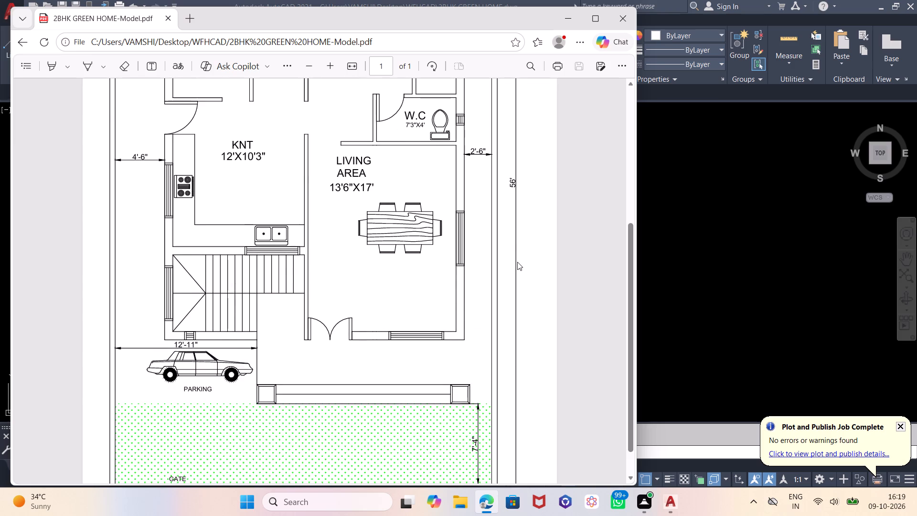
{"action": "scroll", "coordinate": [517, 262], "scroll_direction": "down", "scroll_amount": 1}
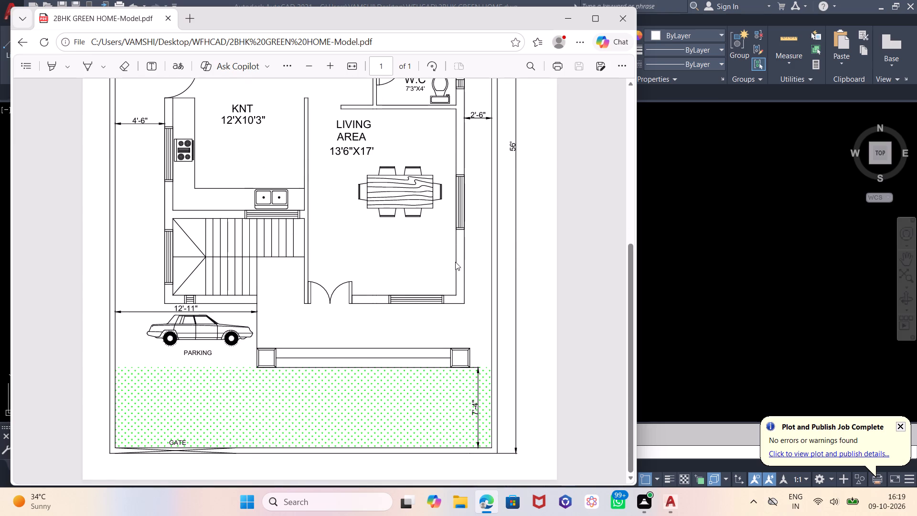
{"action": "scroll", "coordinate": [457, 271], "scroll_direction": "up", "scroll_amount": 1}
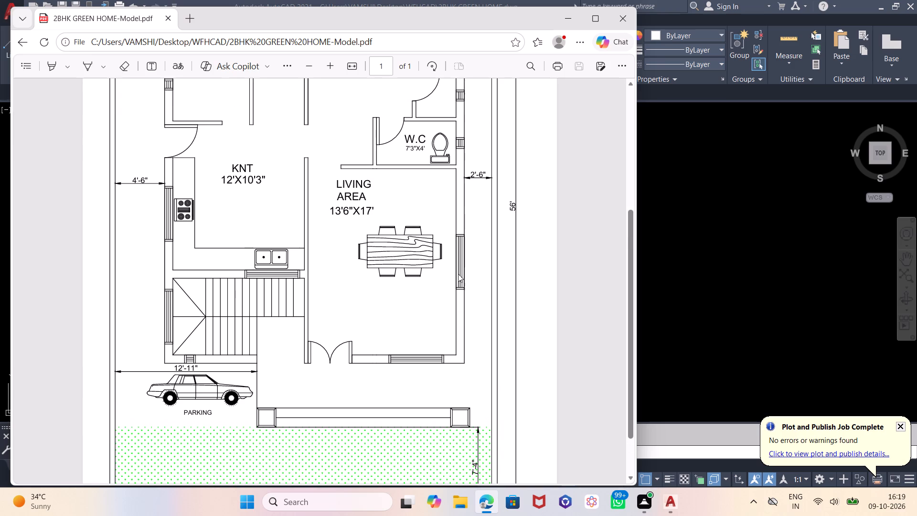
Look over the plotted PDF from the living area up to the bedrooms, close it, and return to AutoCAD.
{"action": "scroll", "coordinate": [557, 321], "scroll_direction": "up", "scroll_amount": 1}
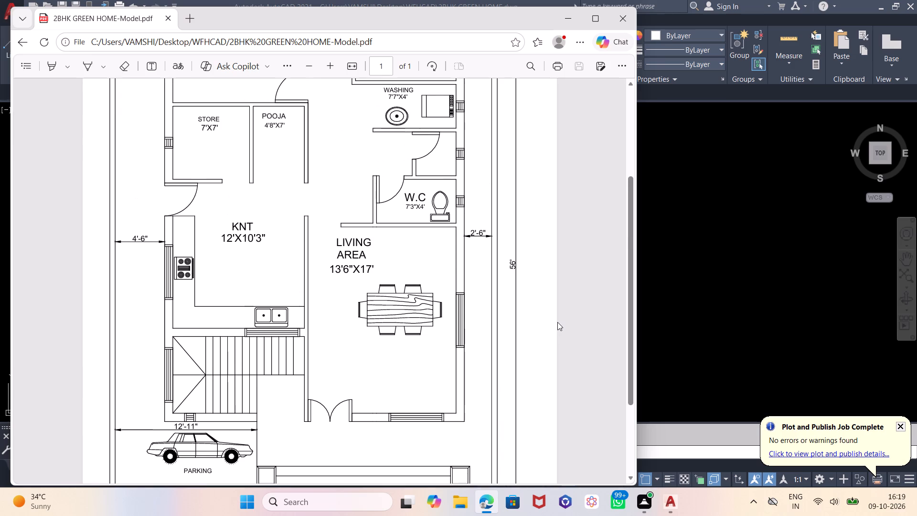
{"action": "scroll", "coordinate": [556, 322], "scroll_direction": "up", "scroll_amount": 1}
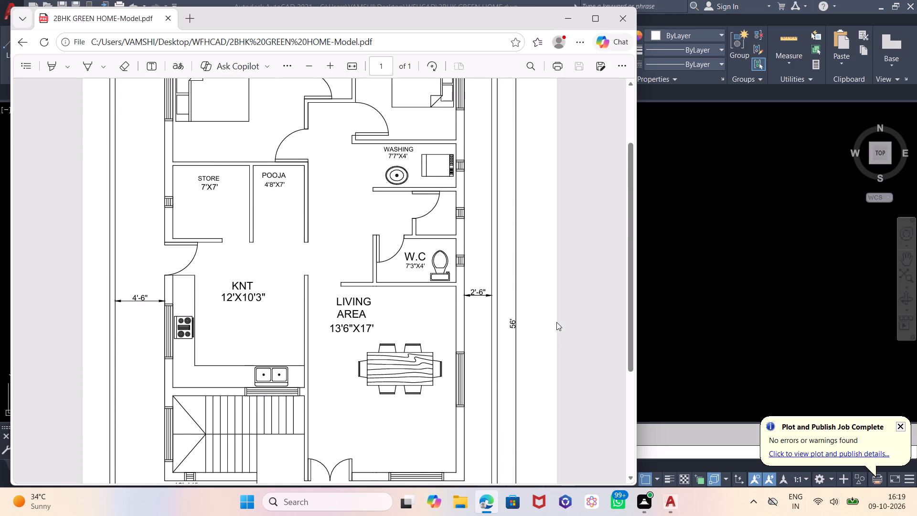
{"action": "scroll", "coordinate": [556, 322], "scroll_direction": "up", "scroll_amount": 1}
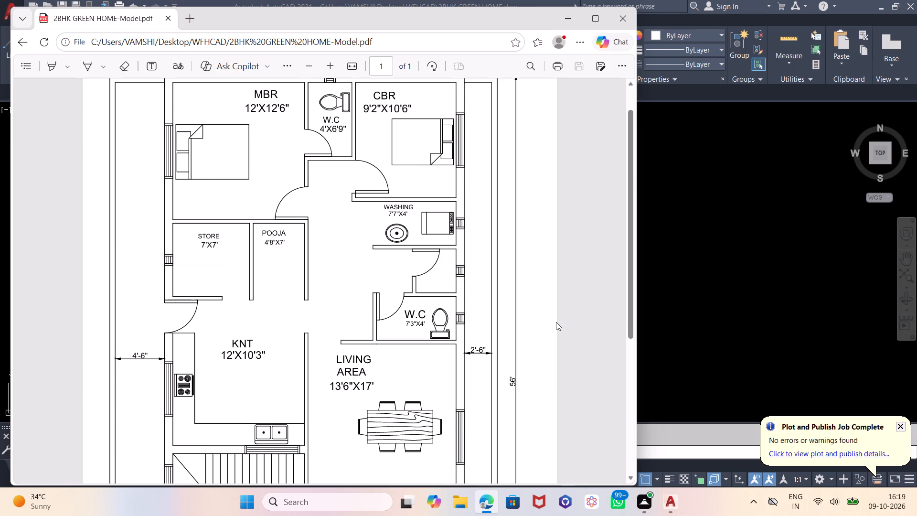
{"action": "scroll", "coordinate": [556, 322], "scroll_direction": "up", "scroll_amount": 1}
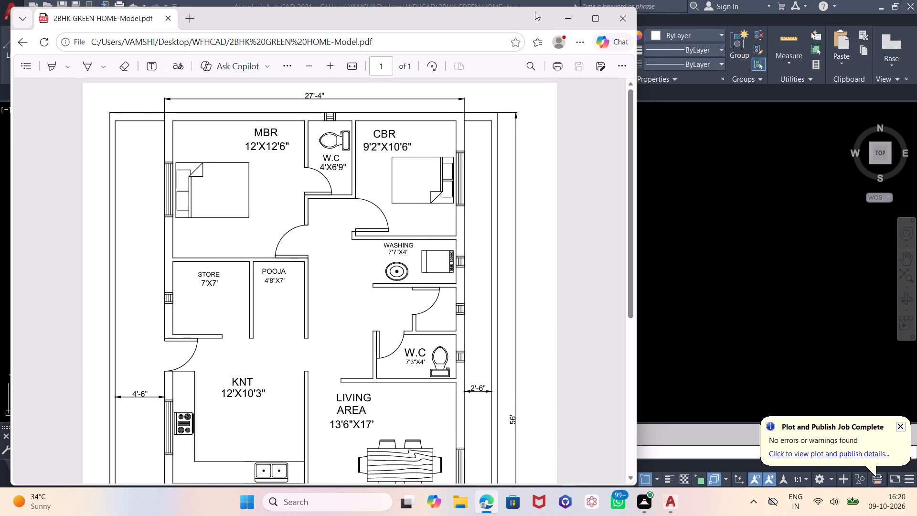
{"action": "left_click", "coordinate": [615, 14]}
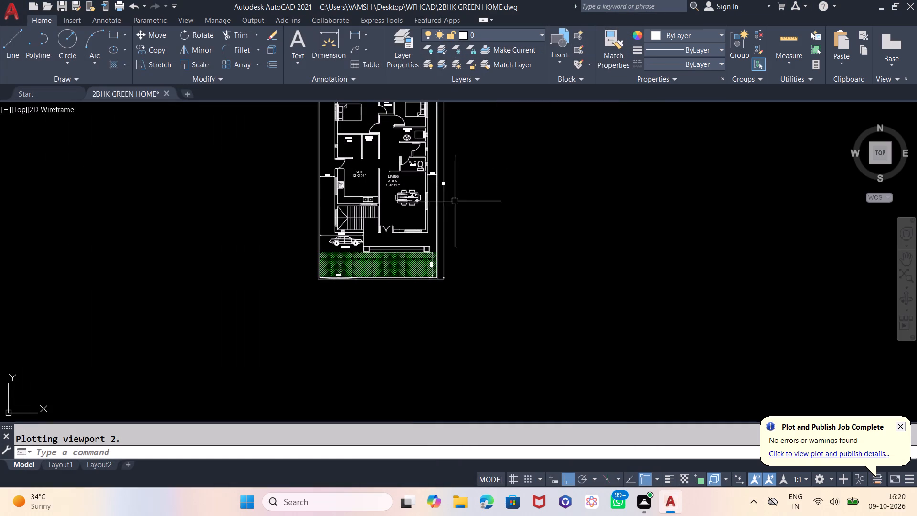
Turn off the drawing session's log file recording with the LOGFILEOFF command.
{"action": "scroll", "coordinate": [567, 390], "scroll_direction": "down", "scroll_amount": 1}
{"action": "scroll", "coordinate": [524, 303], "scroll_direction": "up", "scroll_amount": 1}
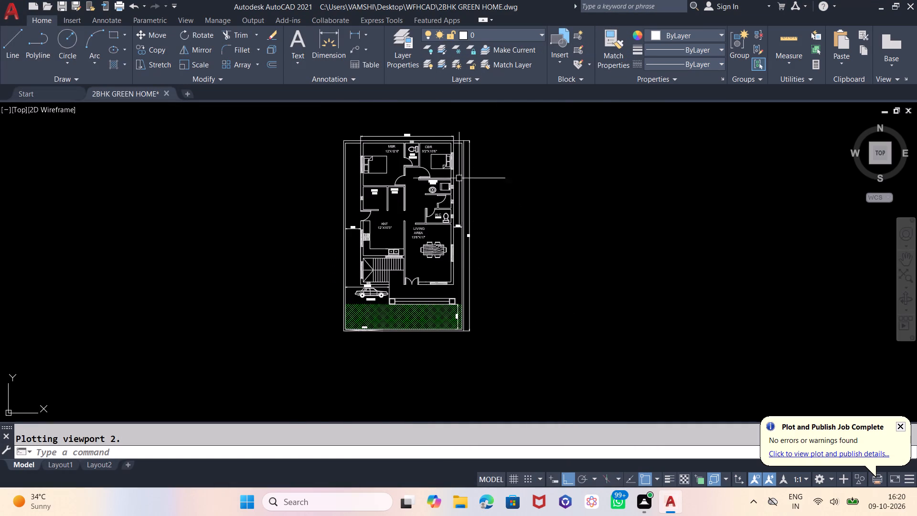
{"action": "scroll", "coordinate": [429, 150], "scroll_direction": "up", "scroll_amount": 1}
{"action": "scroll", "coordinate": [430, 142], "scroll_direction": "down", "scroll_amount": 1}
{"action": "scroll", "coordinate": [428, 157], "scroll_direction": "up", "scroll_amount": 1}
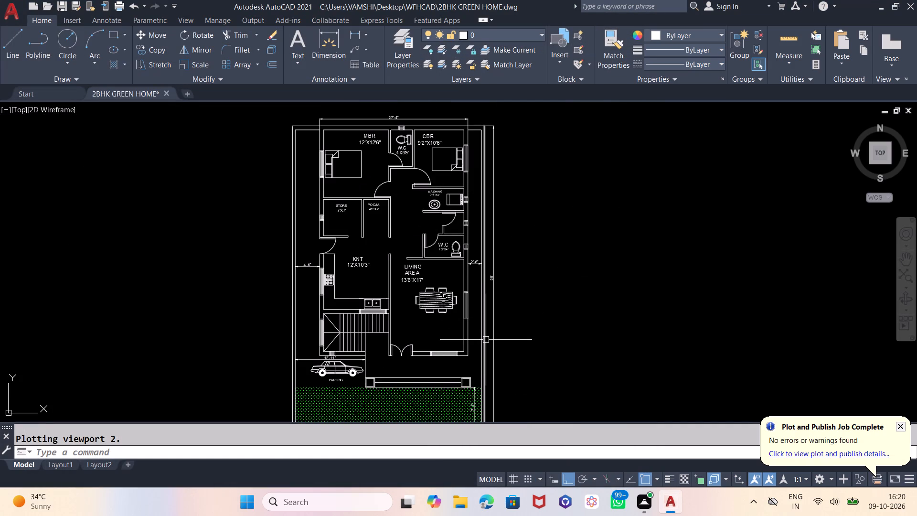
{"action": "type", "text": "LOH"}
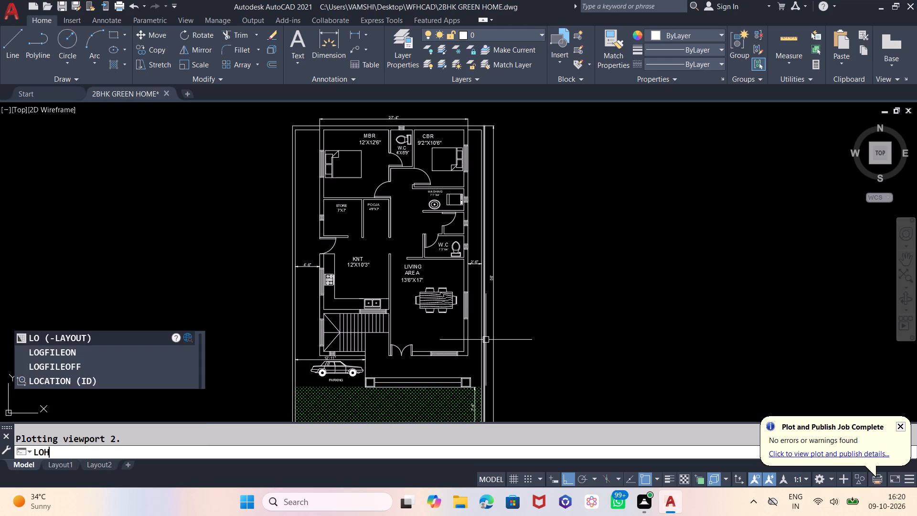
{"action": "key", "text": "BackSpace"}
{"action": "key", "text": "g"}
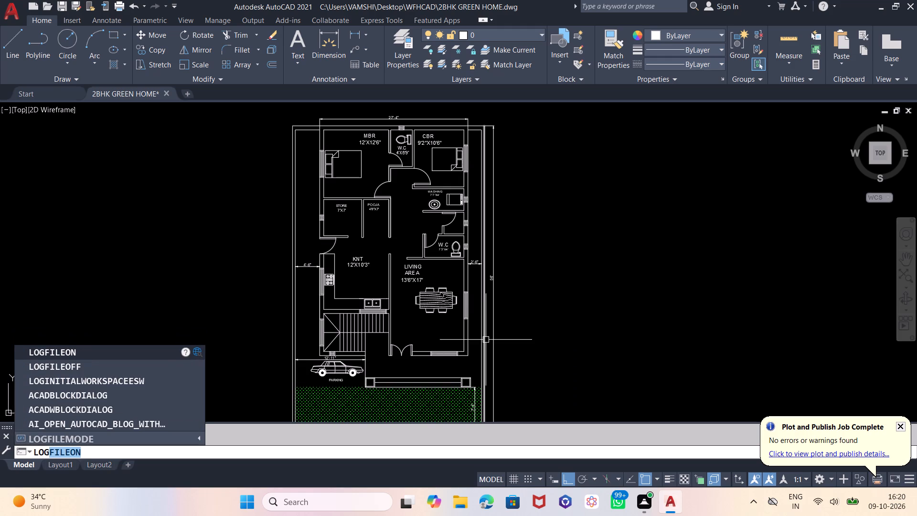
{"action": "type", "text": "FILEOFF"}
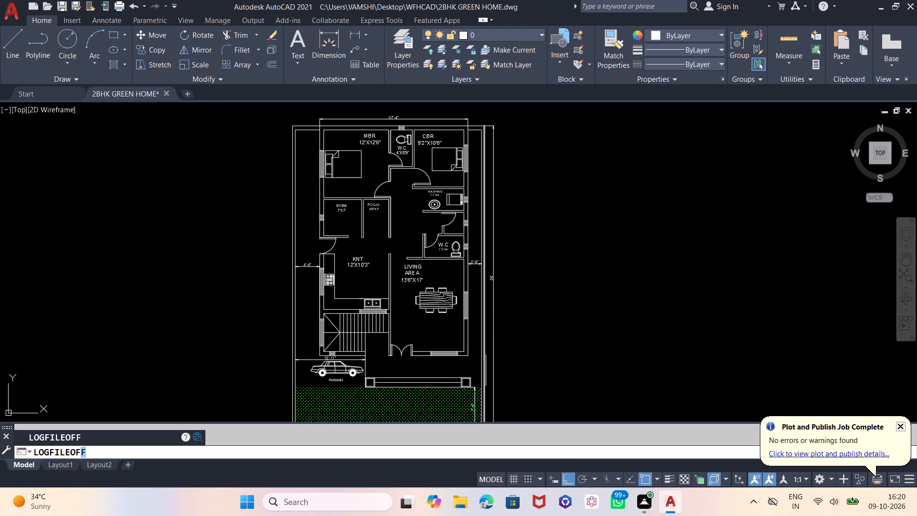
{"action": "key", "text": "Return"}
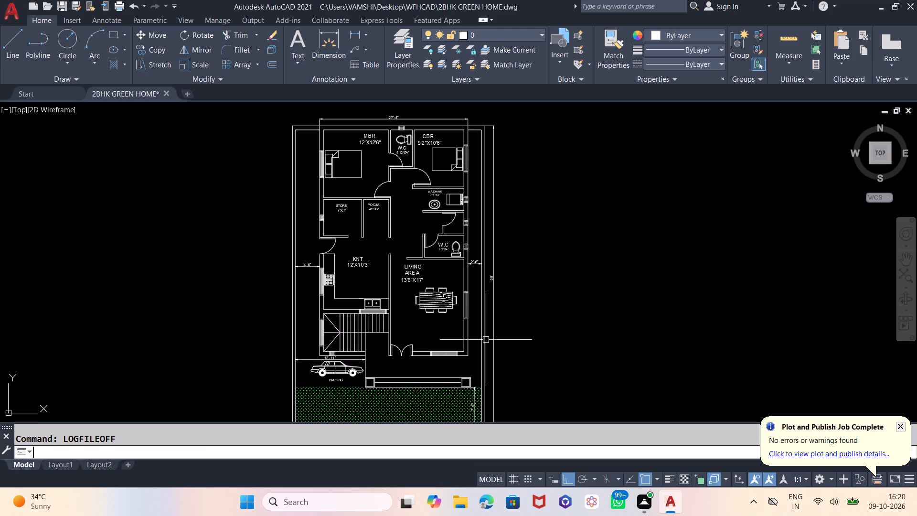